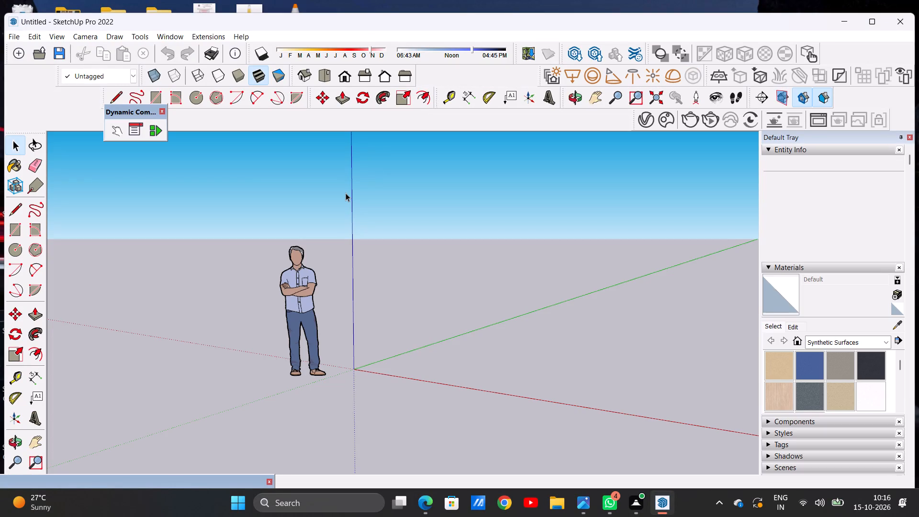
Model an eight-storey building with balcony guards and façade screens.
In the Top view, draw a large rectangle on the ground between the positive red and green axes, close to the origin.
{"action": "scroll", "coordinate": [377, 300], "scroll_direction": "down", "scroll_amount": 3}
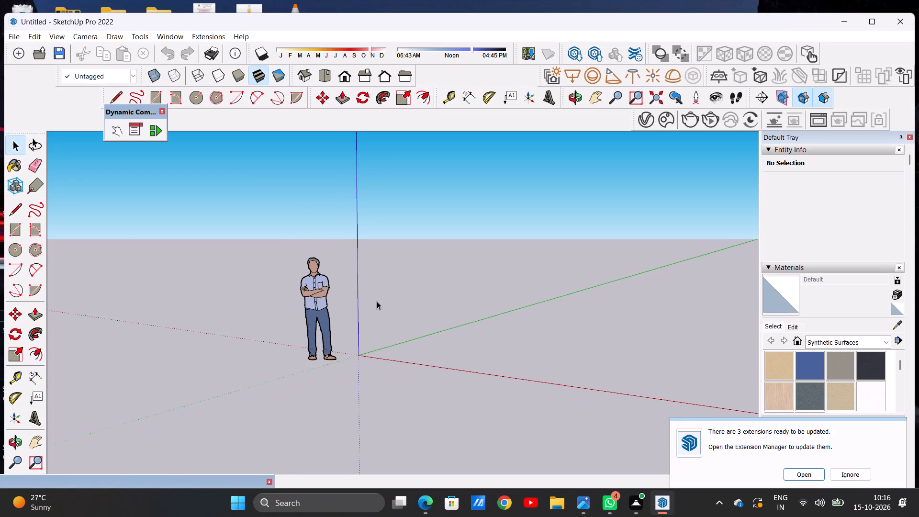
{"action": "scroll", "coordinate": [377, 301], "scroll_direction": "down", "scroll_amount": 10}
{"action": "scroll", "coordinate": [640, 316], "scroll_direction": "up", "scroll_amount": 7}
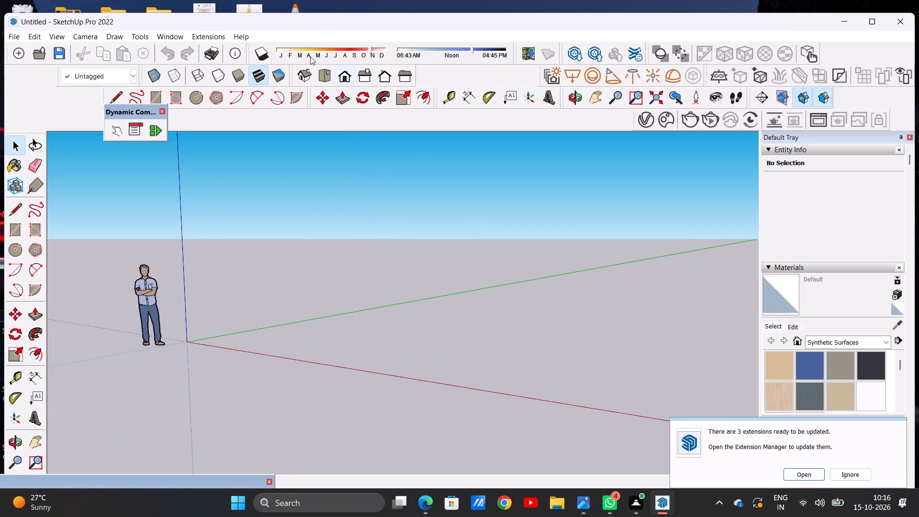
{"action": "left_click", "coordinate": [324, 72]}
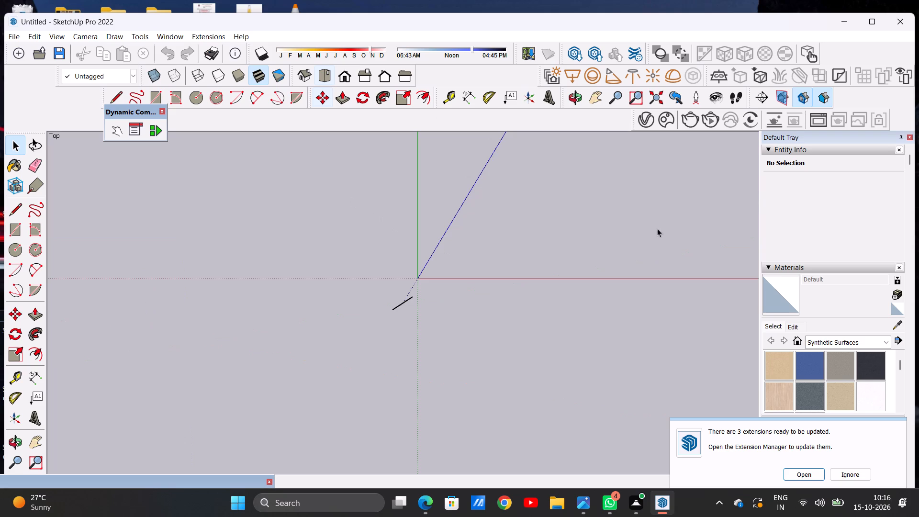
{"action": "scroll", "coordinate": [680, 219], "scroll_direction": "up", "scroll_amount": 14}
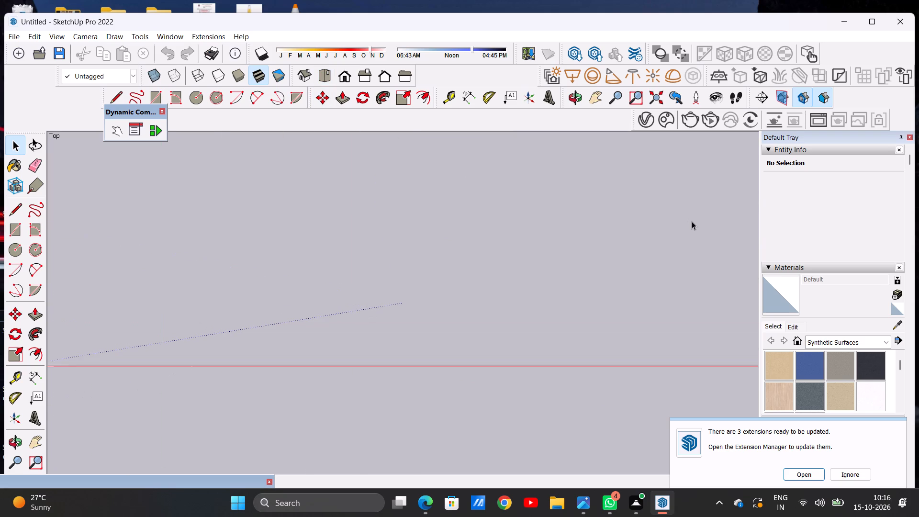
{"action": "scroll", "coordinate": [692, 221], "scroll_direction": "down", "scroll_amount": 1}
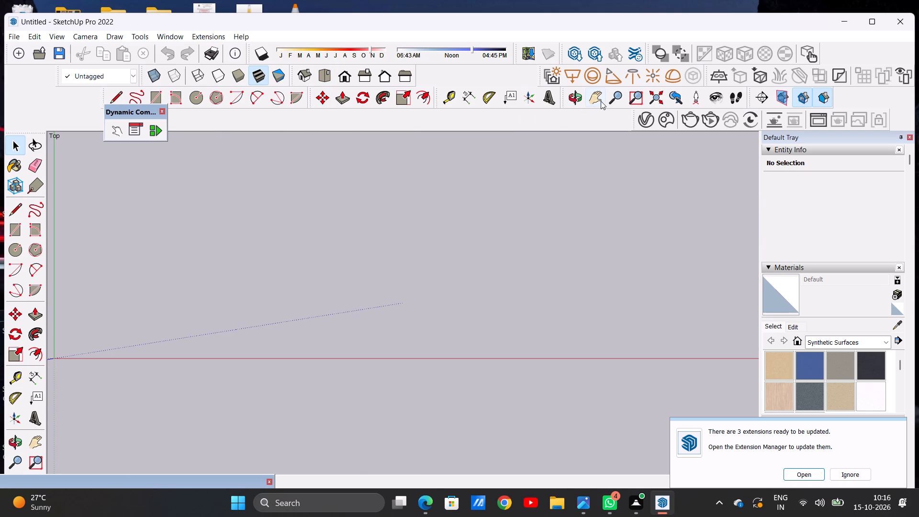
{"action": "left_click", "coordinate": [599, 101]}
{"action": "left_click_drag", "start_coordinate": [58, 354], "coordinate": [50, 449]}
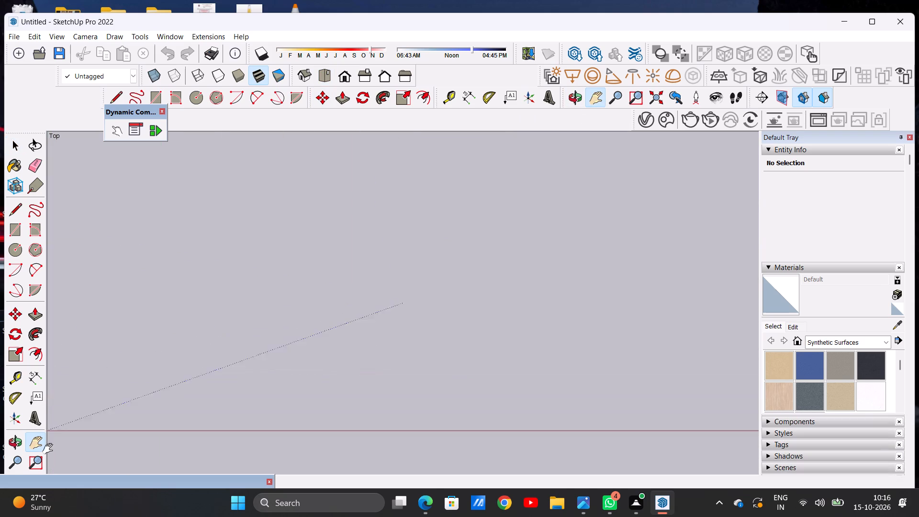
{"action": "left_click_drag", "start_coordinate": [50, 449], "coordinate": [70, 474]}
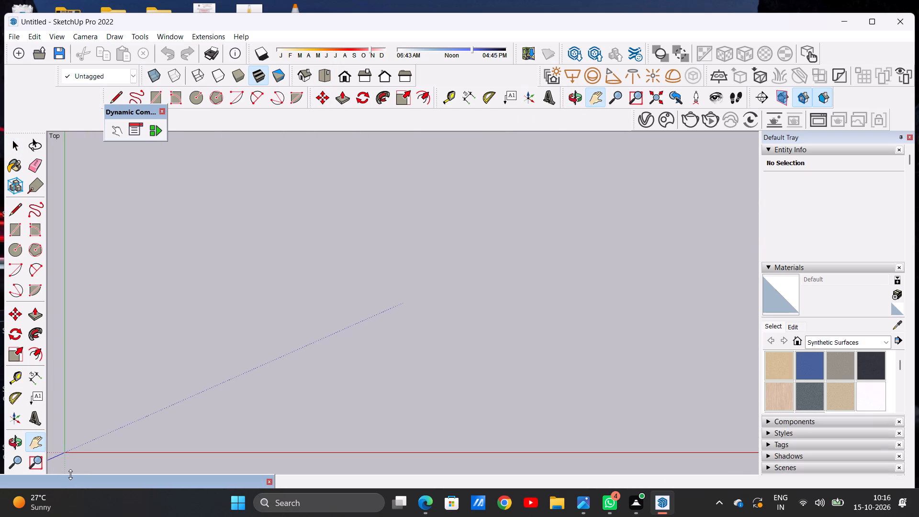
{"action": "key", "text": "space"}
{"action": "scroll", "coordinate": [89, 434], "scroll_direction": "down", "scroll_amount": 1}
{"action": "scroll", "coordinate": [466, 326], "scroll_direction": "up", "scroll_amount": 1}
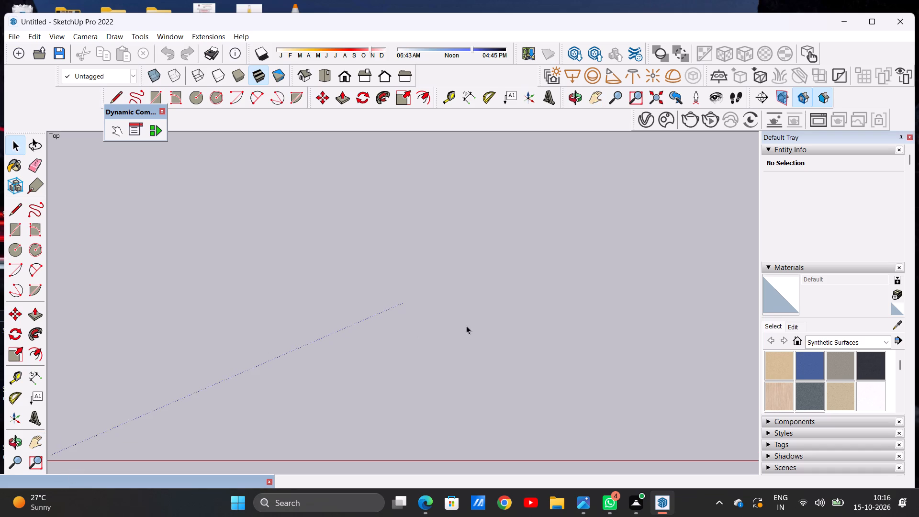
{"action": "scroll", "coordinate": [466, 326], "scroll_direction": "down", "scroll_amount": 1}
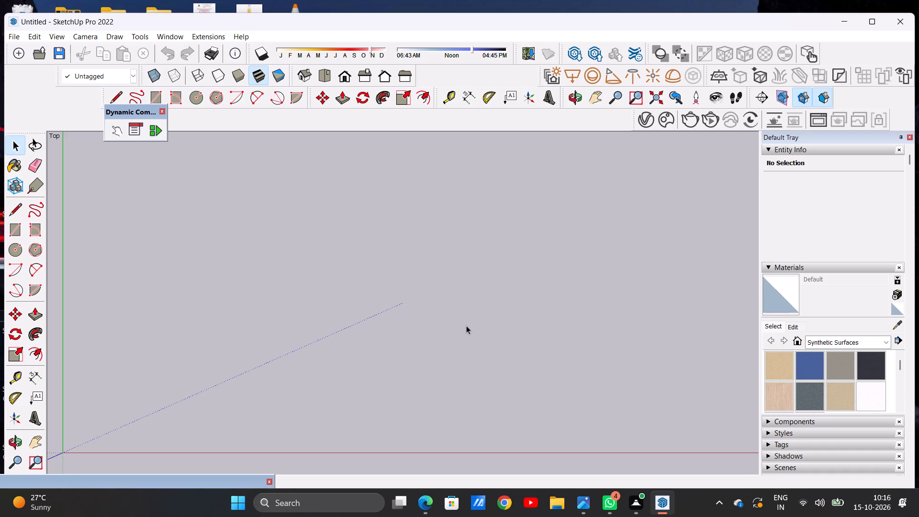
{"action": "key", "text": "r"}
{"action": "left_click", "coordinate": [218, 152]}
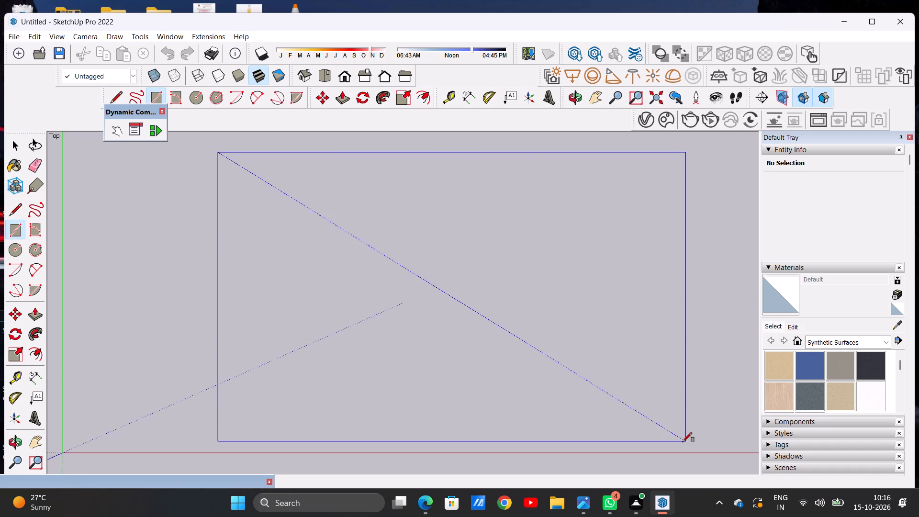
{"action": "left_click", "coordinate": [679, 427]}
{"action": "key", "text": "space"}
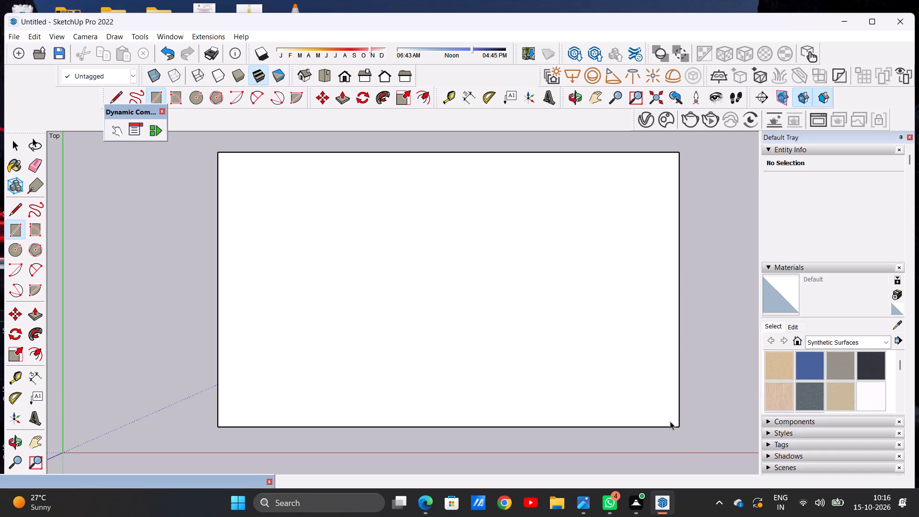
Move the whole rectangle, face and edges, diagonally away from the origin along both the red and green axes.
{"action": "scroll", "coordinate": [673, 437], "scroll_direction": "down", "scroll_amount": 6}
{"action": "scroll", "coordinate": [658, 473], "scroll_direction": "down", "scroll_amount": 3}
{"action": "scroll", "coordinate": [603, 475], "scroll_direction": "down", "scroll_amount": 4}
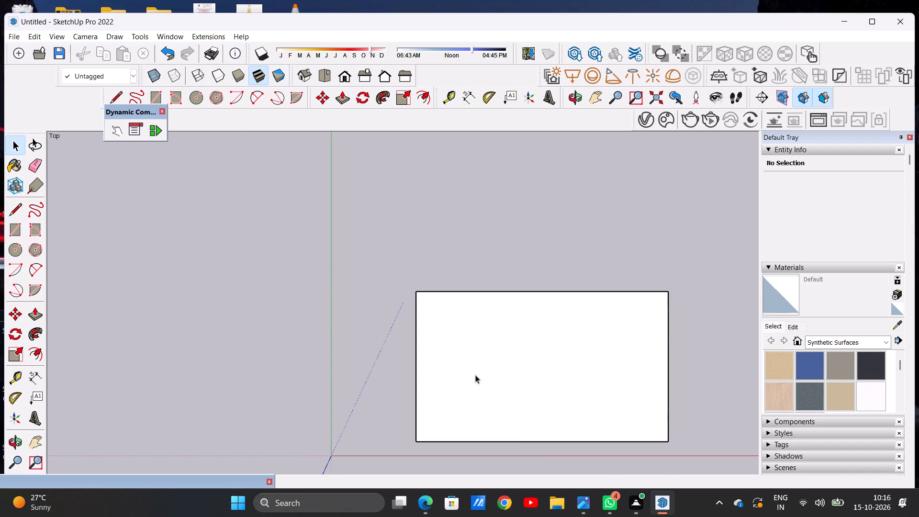
{"action": "scroll", "coordinate": [287, 251], "scroll_direction": "down", "scroll_amount": 20}
{"action": "scroll", "coordinate": [298, 211], "scroll_direction": "up", "scroll_amount": 8}
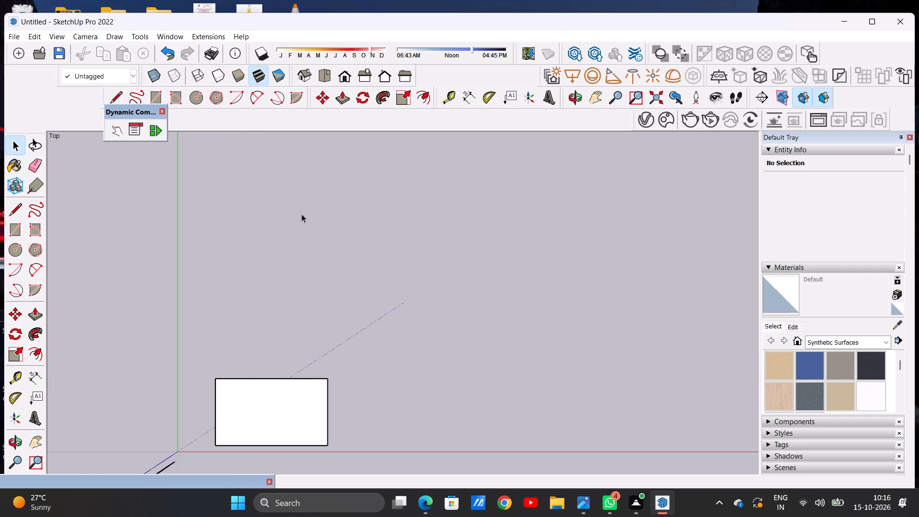
{"action": "scroll", "coordinate": [593, 273], "scroll_direction": "up", "scroll_amount": 1}
{"action": "triple_click", "coordinate": [289, 428]}
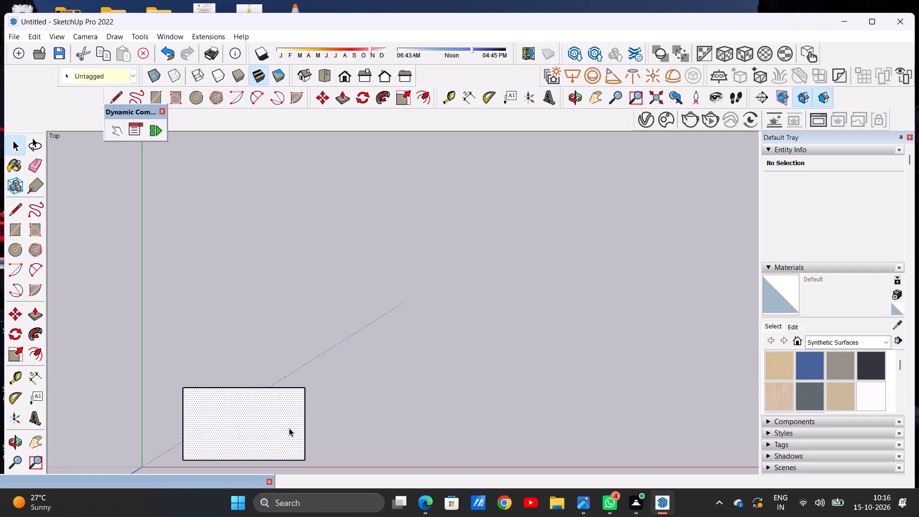
{"action": "key", "text": "m"}
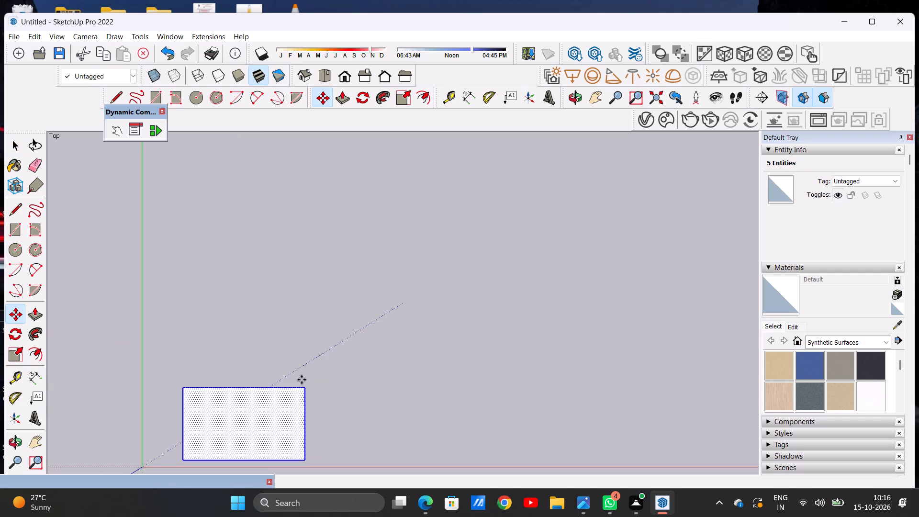
{"action": "left_click", "coordinate": [302, 385]}
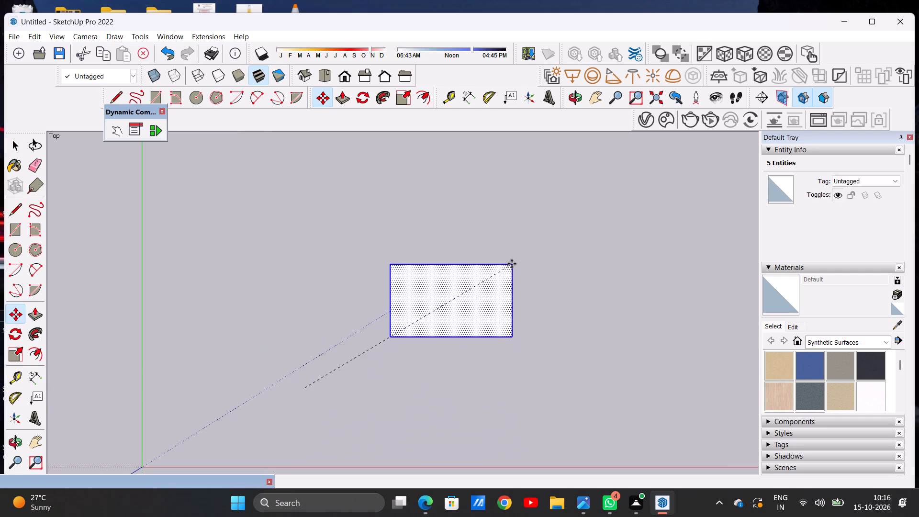
{"action": "left_click", "coordinate": [509, 250]}
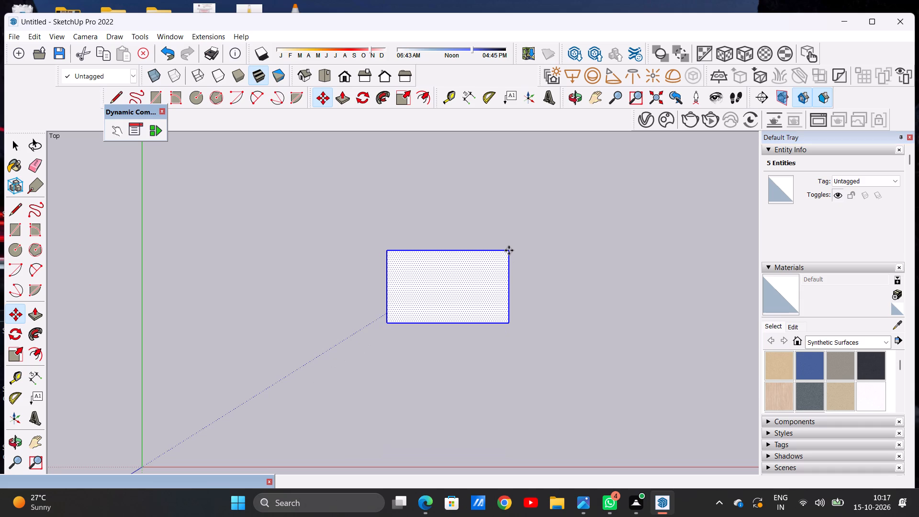
{"action": "key", "text": "space"}
{"action": "left_click_drag", "start_coordinate": [645, 263], "coordinate": [637, 262]}
Draw a shallower rectangle onto the rectangle's upper edge, matching its full width.
{"action": "scroll", "coordinate": [500, 276], "scroll_direction": "up", "scroll_amount": 3}
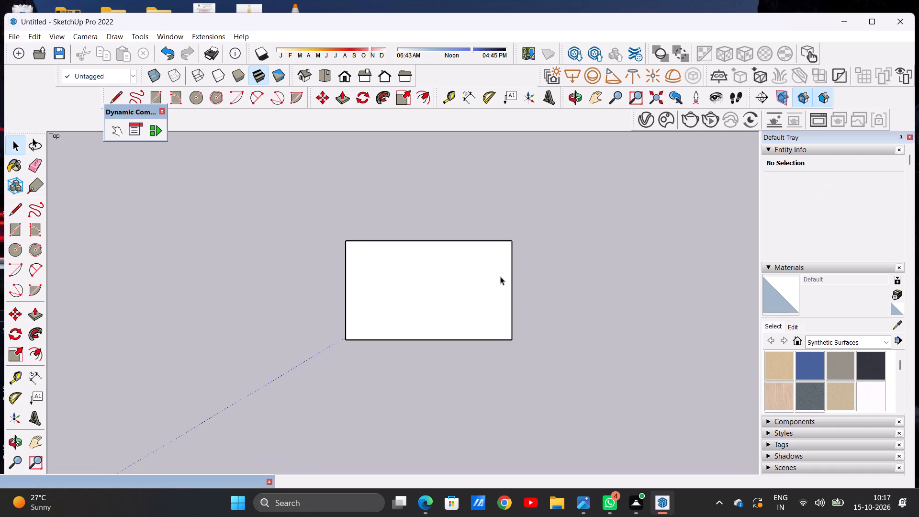
{"action": "key", "text": "r"}
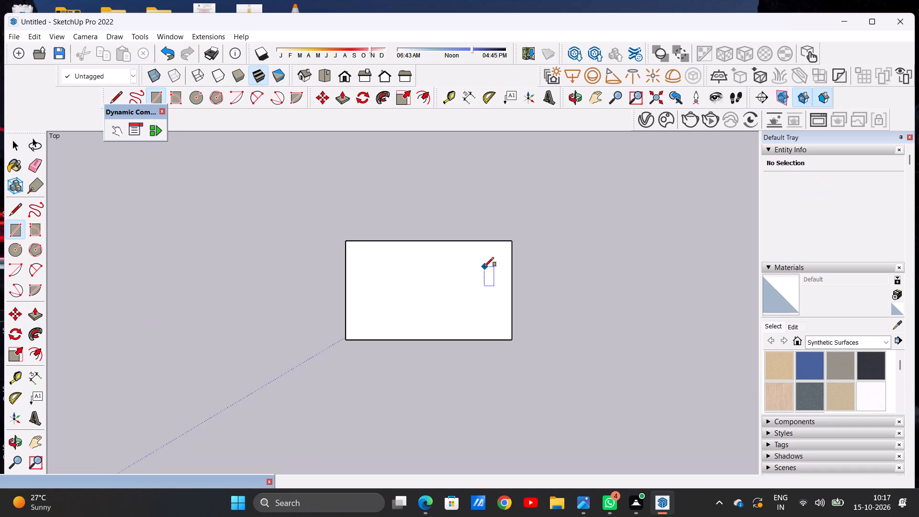
{"action": "scroll", "coordinate": [463, 307], "scroll_direction": "down", "scroll_amount": 1}
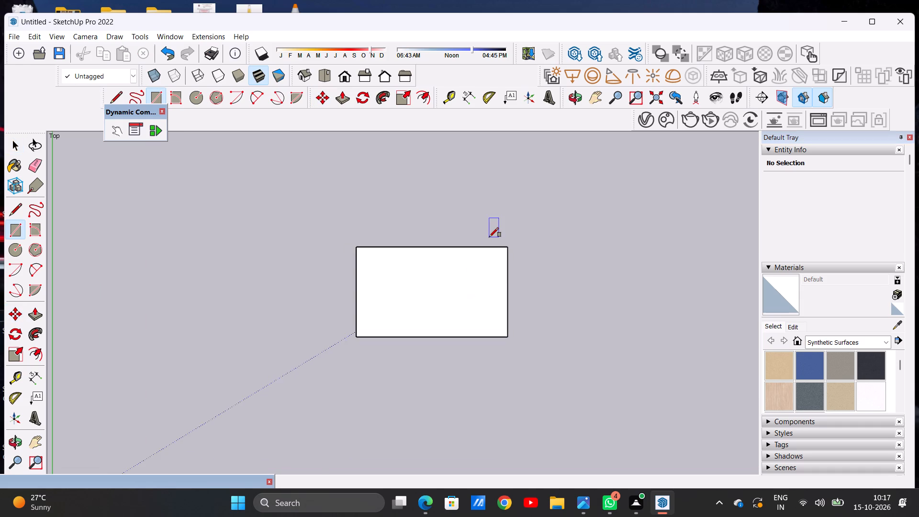
{"action": "scroll", "coordinate": [489, 237], "scroll_direction": "up", "scroll_amount": 9}
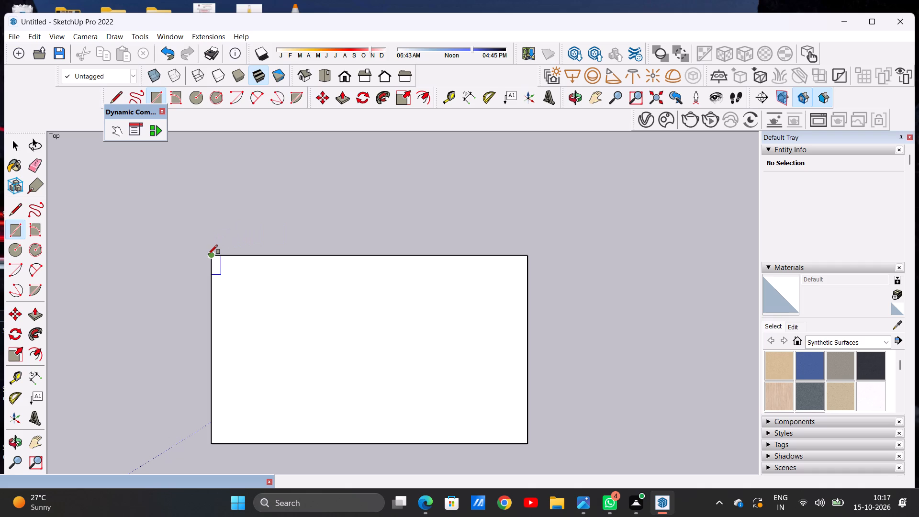
{"action": "left_click", "coordinate": [208, 254]}
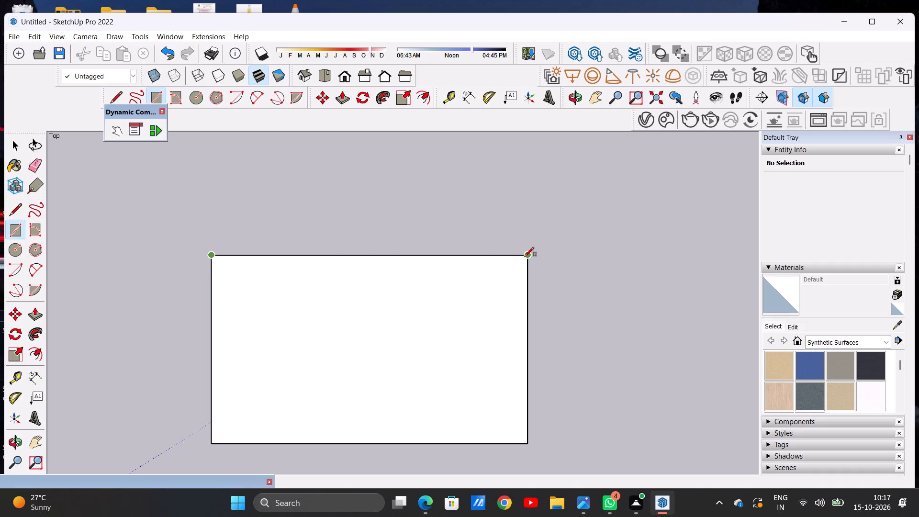
{"action": "left_click", "coordinate": [525, 257]}
{"action": "left_click", "coordinate": [534, 176]}
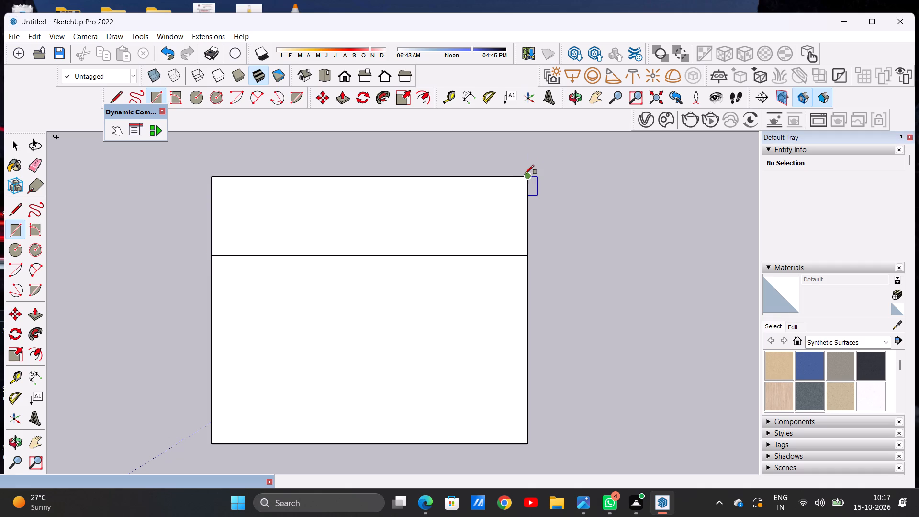
Draw a rectangle against the combined shape's right edge, matching its full height and slightly wider than the existing shape.
{"action": "left_click", "coordinate": [525, 174]}
{"action": "scroll", "coordinate": [533, 240], "scroll_direction": "down", "scroll_amount": 3}
{"action": "scroll", "coordinate": [533, 232], "scroll_direction": "up", "scroll_amount": 1}
{"action": "scroll", "coordinate": [532, 222], "scroll_direction": "down", "scroll_amount": 5}
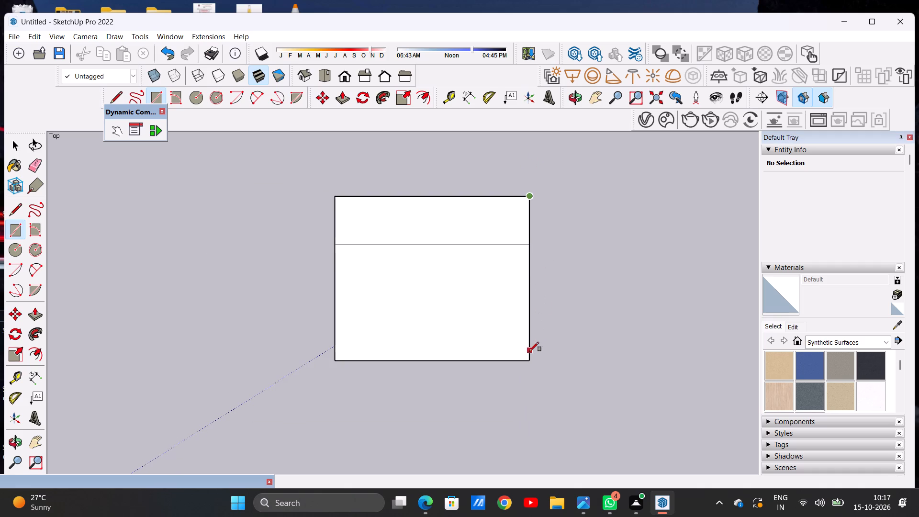
{"action": "left_click", "coordinate": [531, 356]}
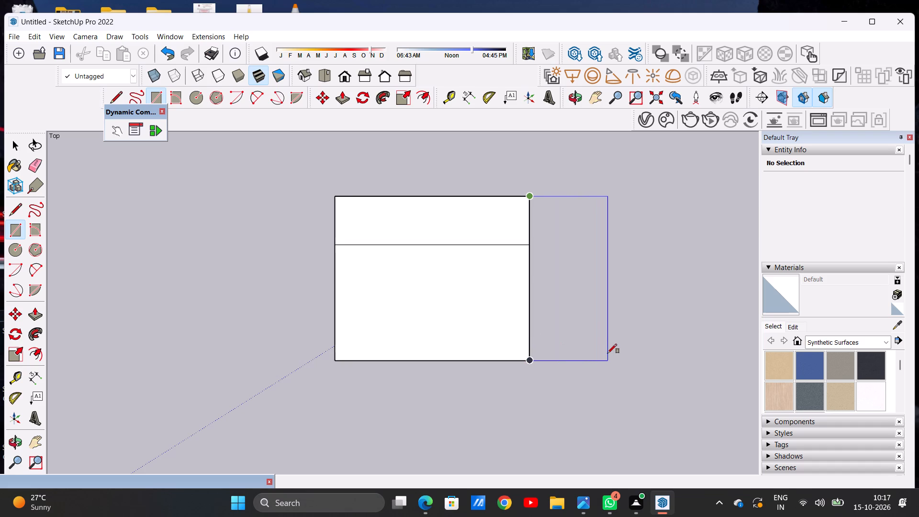
{"action": "left_click", "coordinate": [738, 353]}
{"action": "key", "text": "space"}
Erase the inner vertical and horizontal dividing edges to merge the three rectangles into one face.
{"action": "scroll", "coordinate": [341, 318], "scroll_direction": "down", "scroll_amount": 7}
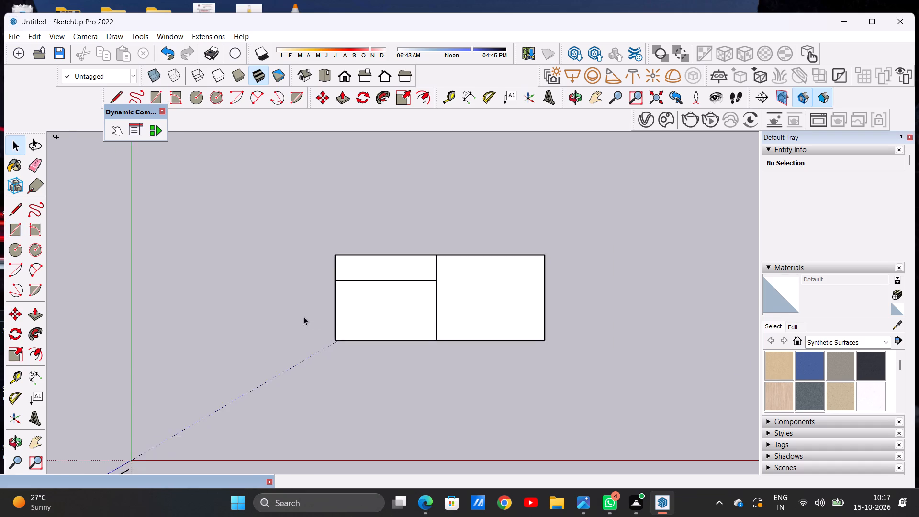
{"action": "scroll", "coordinate": [303, 316], "scroll_direction": "down", "scroll_amount": 5}
{"action": "scroll", "coordinate": [380, 284], "scroll_direction": "up", "scroll_amount": 13}
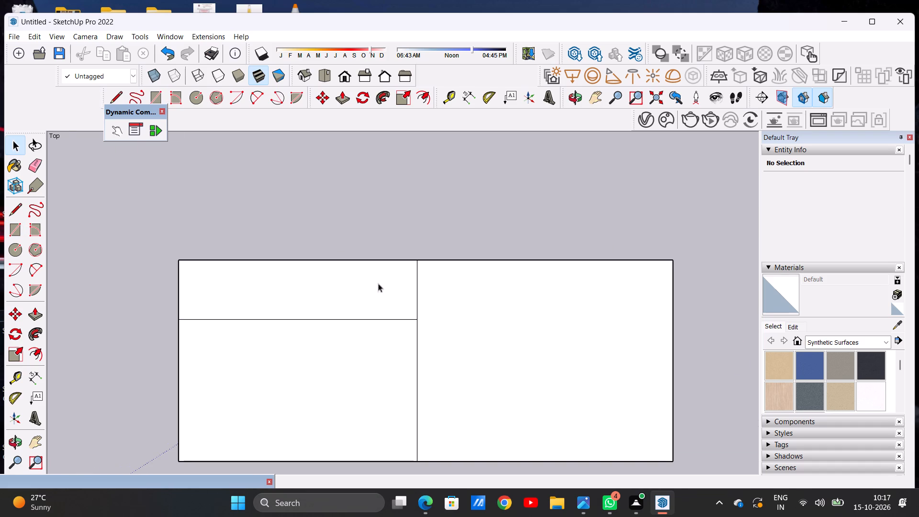
{"action": "scroll", "coordinate": [366, 307], "scroll_direction": "down", "scroll_amount": 7}
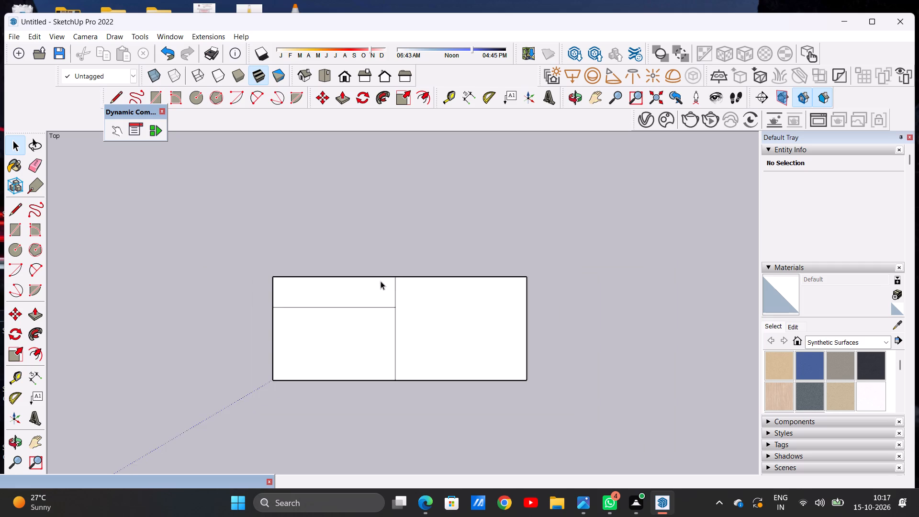
{"action": "scroll", "coordinate": [463, 314], "scroll_direction": "up", "scroll_amount": 5}
{"action": "scroll", "coordinate": [430, 287], "scroll_direction": "down", "scroll_amount": 5}
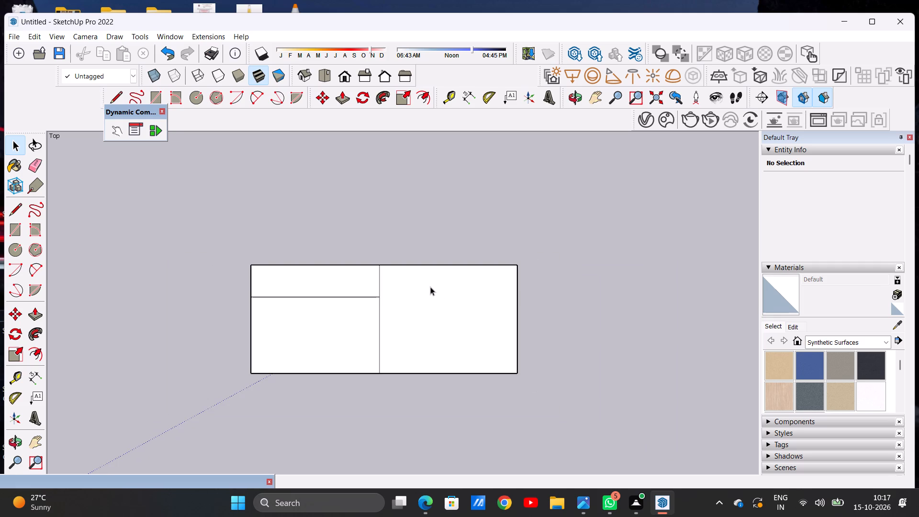
{"action": "key", "text": "e"}
{"action": "left_click_drag", "start_coordinate": [369, 284], "coordinate": [412, 293]}
{"action": "left_click_drag", "start_coordinate": [395, 303], "coordinate": [374, 320]}
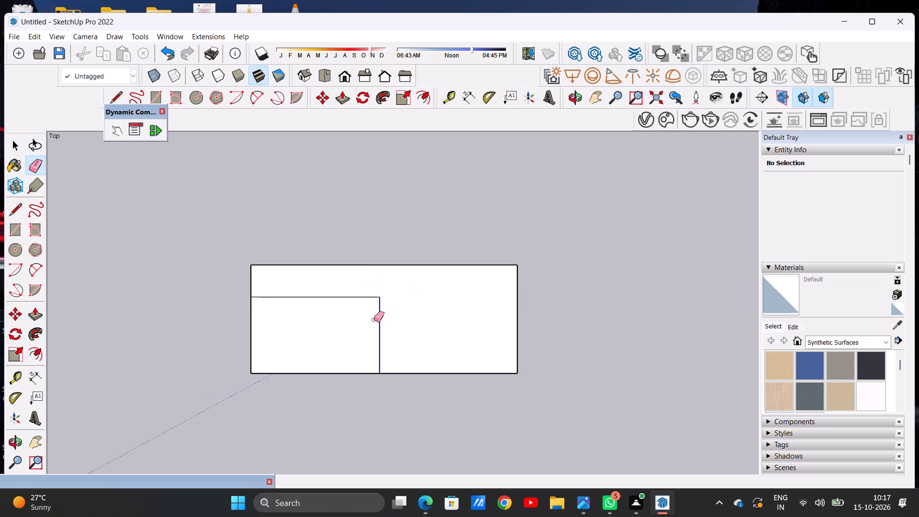
{"action": "left_click_drag", "start_coordinate": [374, 320], "coordinate": [362, 321]}
{"action": "left_click_drag", "start_coordinate": [353, 285], "coordinate": [358, 306]}
{"action": "key", "text": "space"}
Draw a rectangle onto the merged face's upper edge, spanning its full width and about half its height.
{"action": "type", "text": "r"}
{"action": "left_click", "coordinate": [253, 263]}
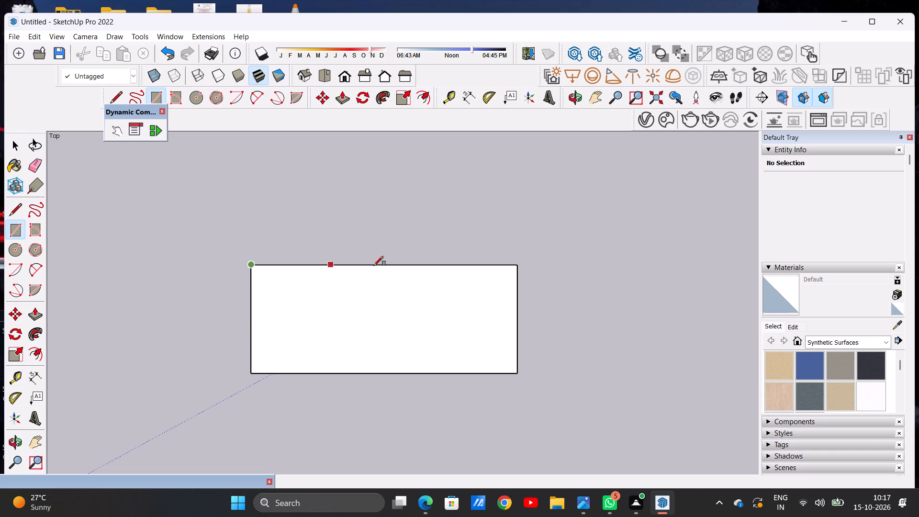
{"action": "left_click", "coordinate": [519, 265]}
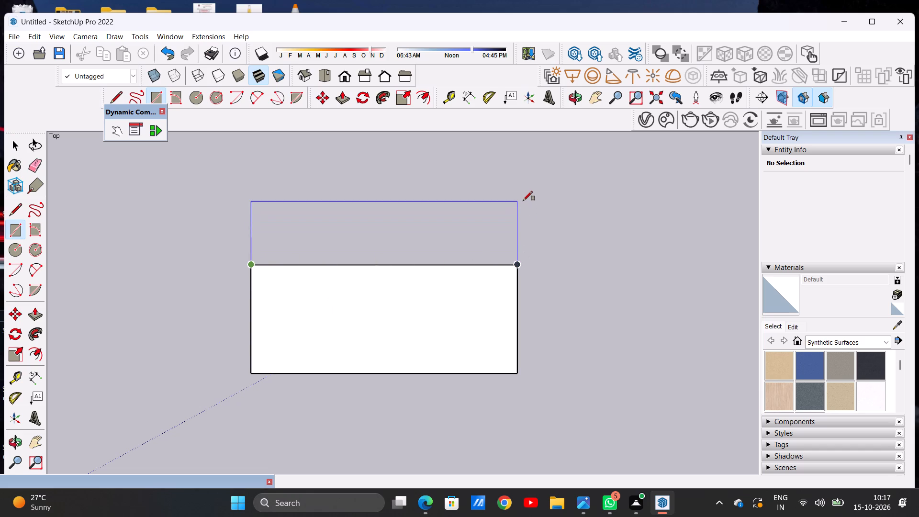
{"action": "left_click", "coordinate": [520, 212]}
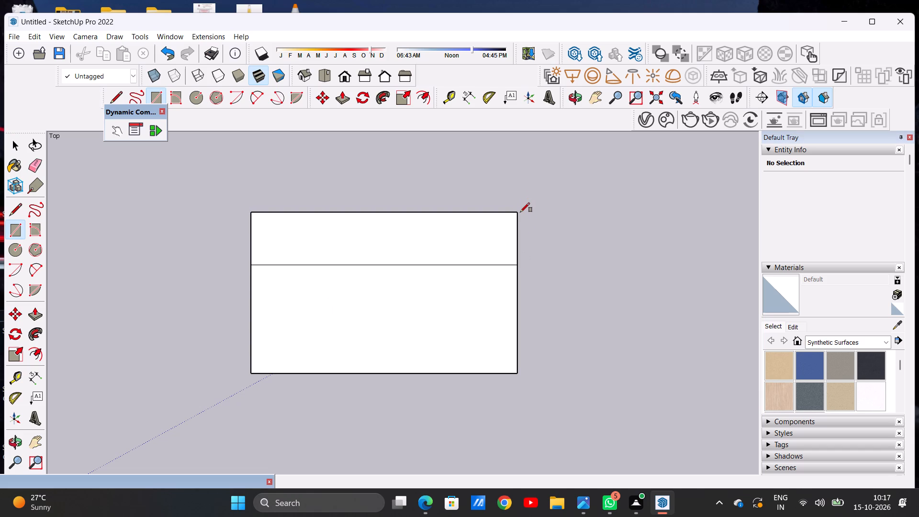
Draw a rectangle against the combined shape's right edge, matching its full height and about three-quarters of its width.
{"action": "left_click", "coordinate": [512, 211]}
{"action": "left_click", "coordinate": [517, 373]}
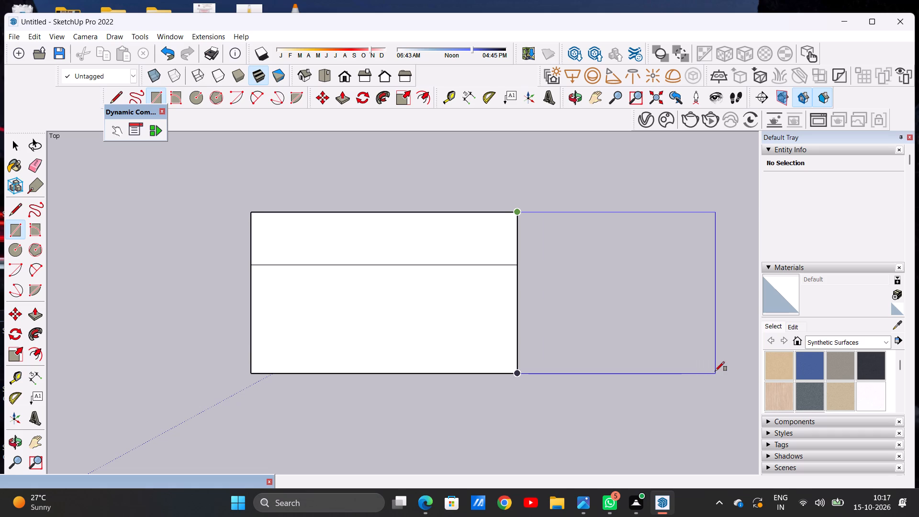
{"action": "left_click", "coordinate": [715, 371]}
{"action": "key", "text": "space"}
Erase the inner vertical and horizontal dividing edges to merge the three rectangles into one face.
{"action": "type", "text": "e"}
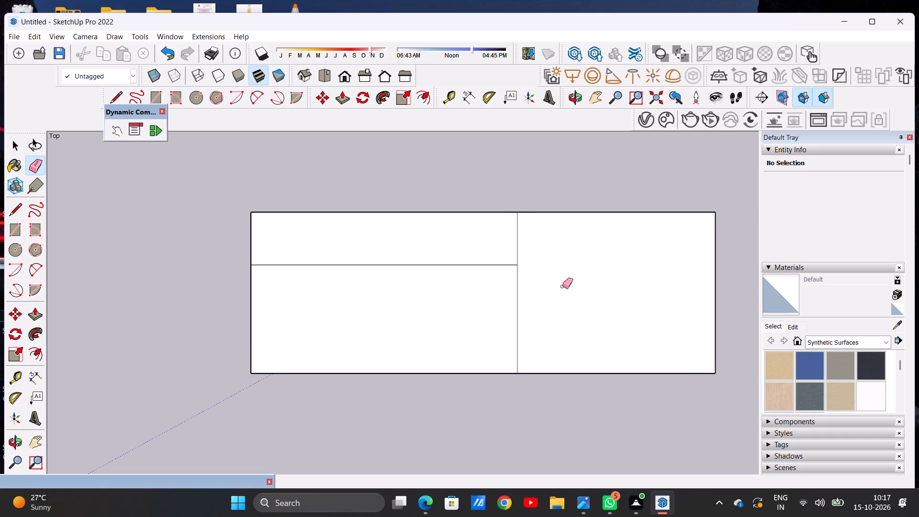
{"action": "left_click_drag", "start_coordinate": [474, 249], "coordinate": [553, 248]}
{"action": "left_click_drag", "start_coordinate": [549, 269], "coordinate": [497, 288]}
{"action": "left_click_drag", "start_coordinate": [490, 259], "coordinate": [488, 262]}
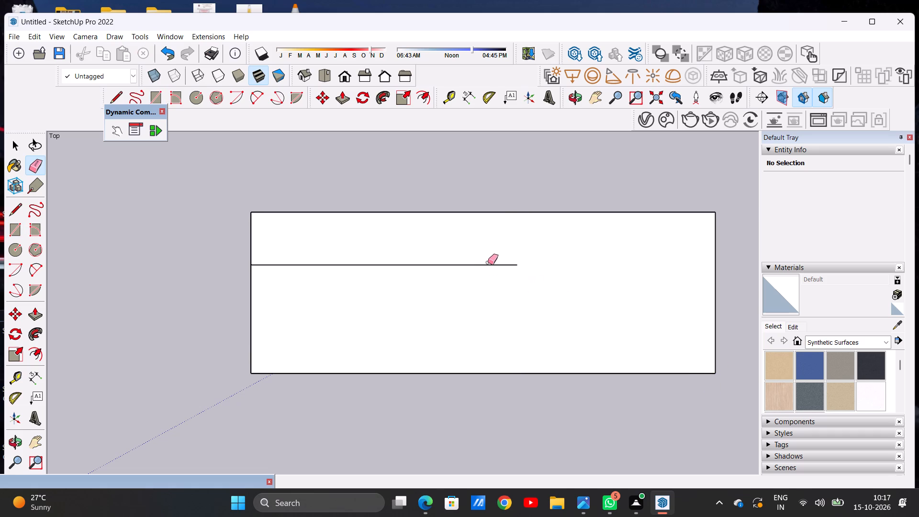
{"action": "left_click_drag", "start_coordinate": [488, 262], "coordinate": [484, 273]}
{"action": "scroll", "coordinate": [335, 288], "scroll_direction": "down", "scroll_amount": 3}
{"action": "scroll", "coordinate": [476, 272], "scroll_direction": "up", "scroll_amount": 2}
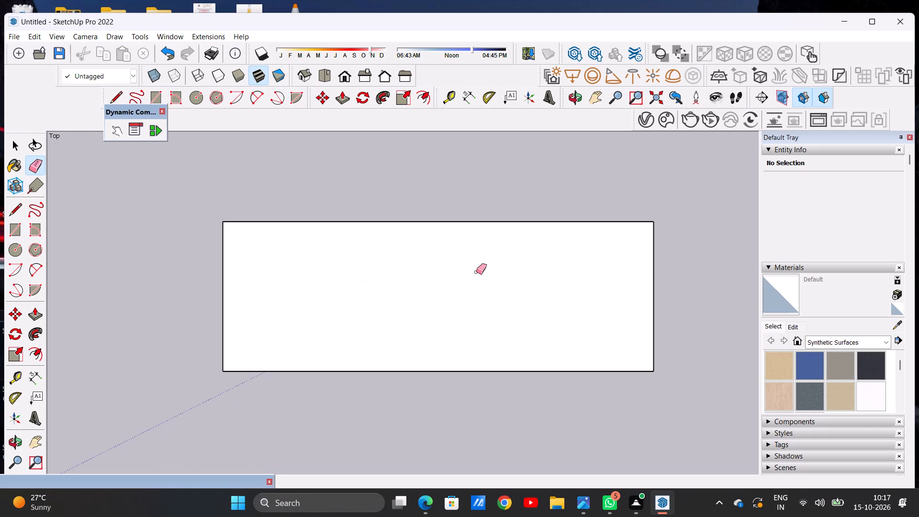
{"action": "key", "text": "space"}
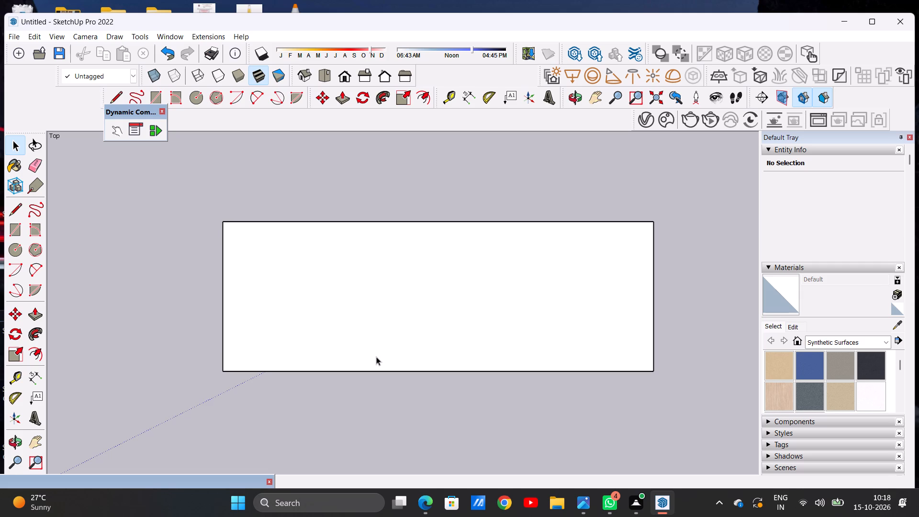
Draw a rectangle onto the merged face's upper edge, spanning its full width and about two-fifths of its height.
{"action": "scroll", "coordinate": [387, 344], "scroll_direction": "down", "scroll_amount": 5}
{"action": "scroll", "coordinate": [415, 325], "scroll_direction": "up", "scroll_amount": 5}
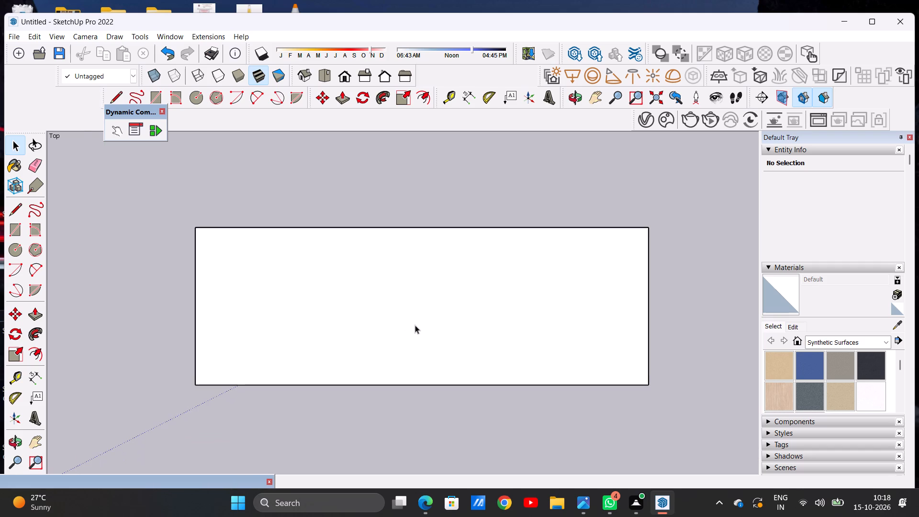
{"action": "scroll", "coordinate": [416, 319], "scroll_direction": "down", "scroll_amount": 2}
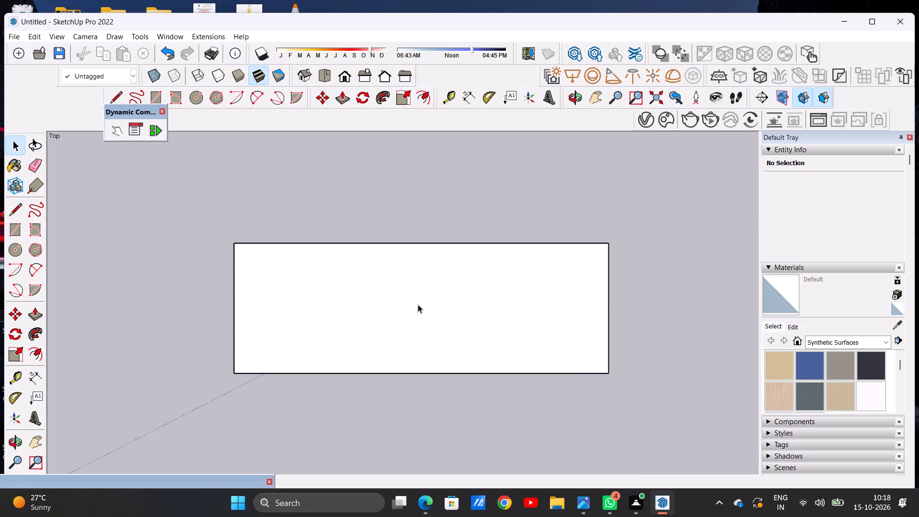
{"action": "scroll", "coordinate": [418, 304], "scroll_direction": "up", "scroll_amount": 2}
{"action": "key", "text": "r"}
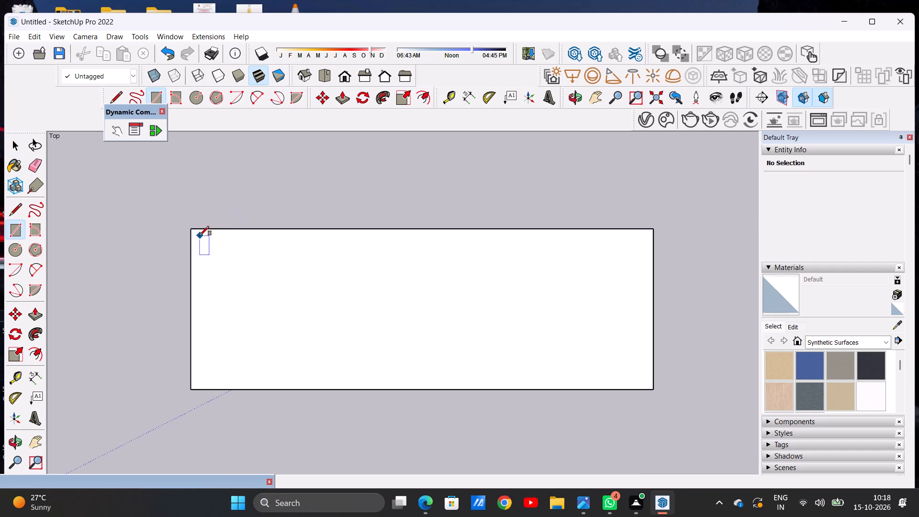
{"action": "left_click", "coordinate": [197, 227]}
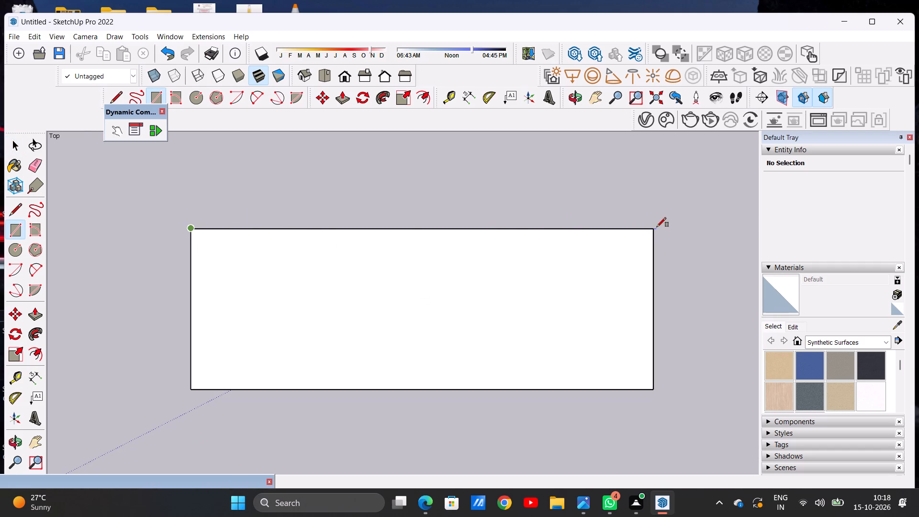
{"action": "left_click", "coordinate": [650, 228]}
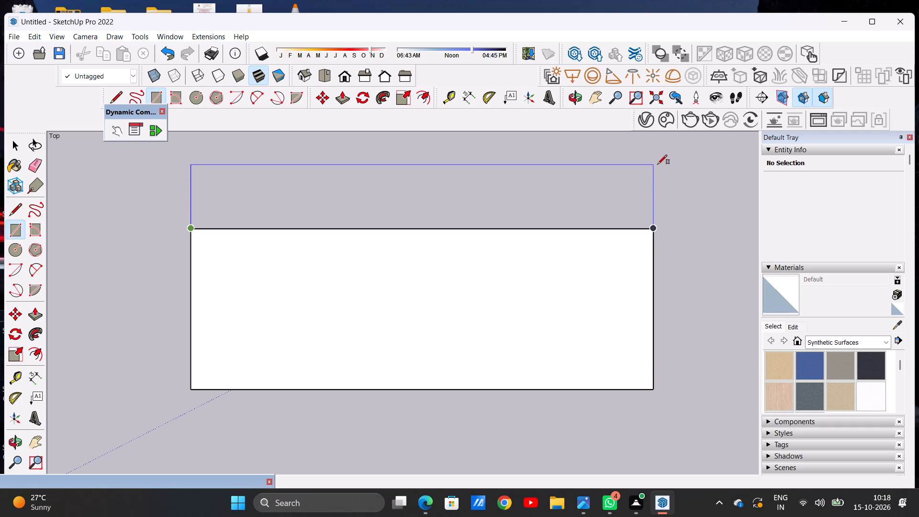
{"action": "left_click", "coordinate": [657, 166]}
{"action": "key", "text": "space"}
Erase the horizontal edge between the two rectangles to merge them into one face.
{"action": "key", "text": "e"}
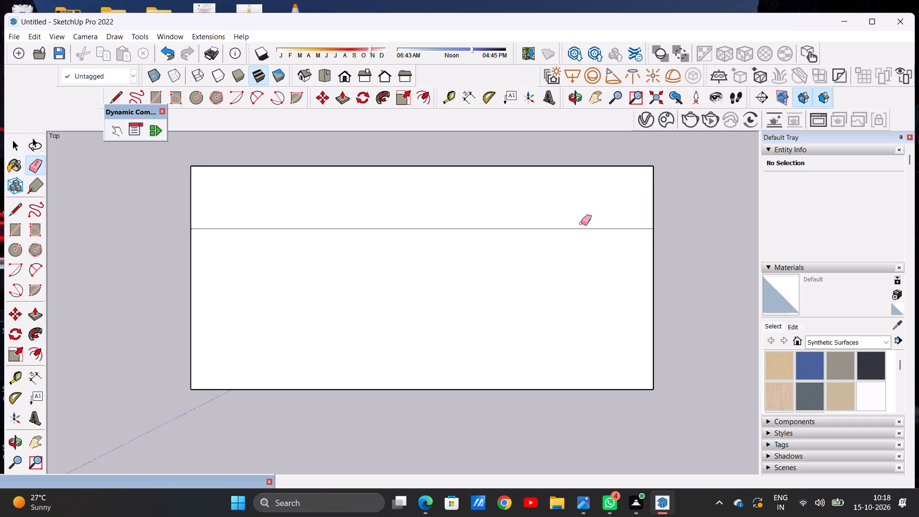
{"action": "left_click_drag", "start_coordinate": [581, 223], "coordinate": [576, 236]}
{"action": "key", "text": "space"}
Draw a rectangle against the merged face's right edge, matching its full height and about one-third of its width.
{"action": "scroll", "coordinate": [380, 292], "scroll_direction": "down", "scroll_amount": 6}
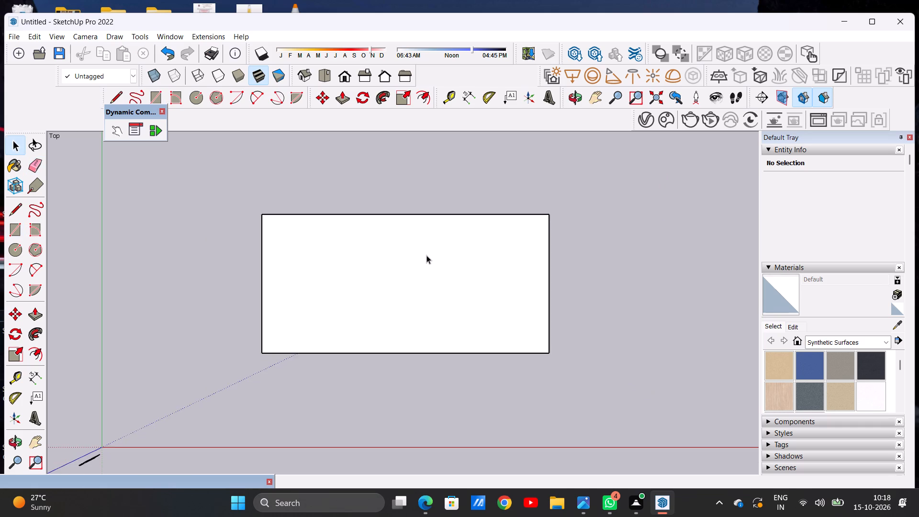
{"action": "scroll", "coordinate": [427, 255], "scroll_direction": "up", "scroll_amount": 2}
{"action": "key", "text": "r"}
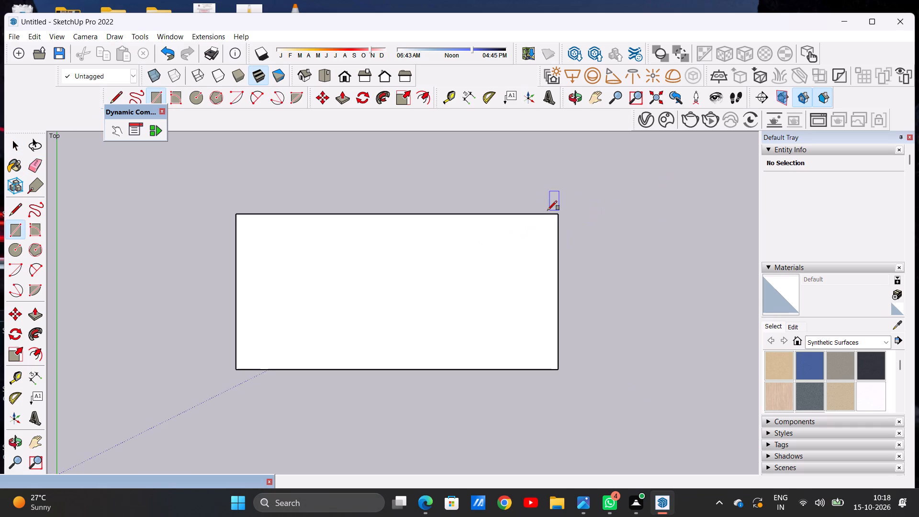
{"action": "left_click", "coordinate": [558, 216]}
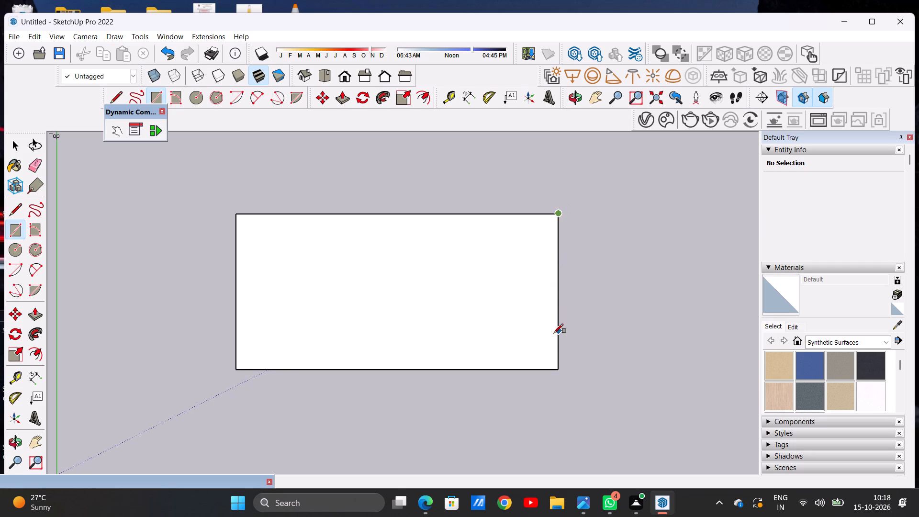
{"action": "left_click", "coordinate": [560, 364]}
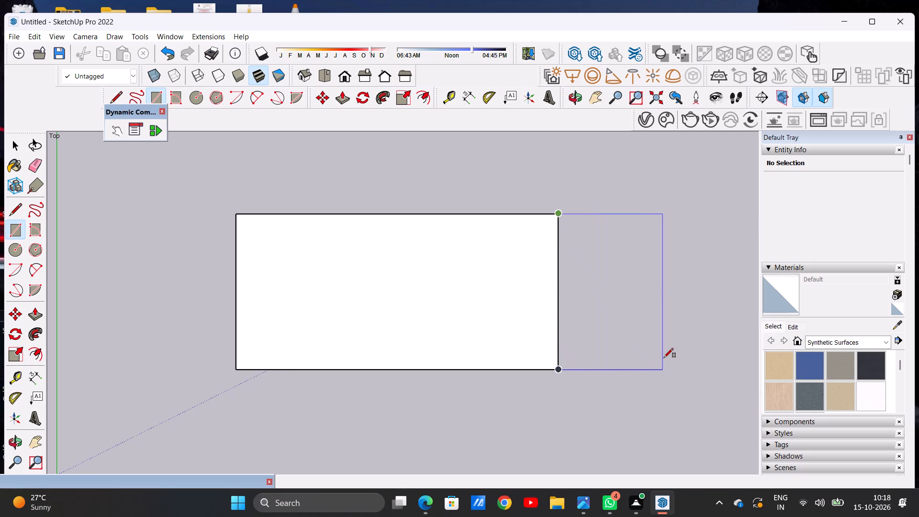
{"action": "left_click", "coordinate": [664, 358]}
{"action": "key", "text": "space"}
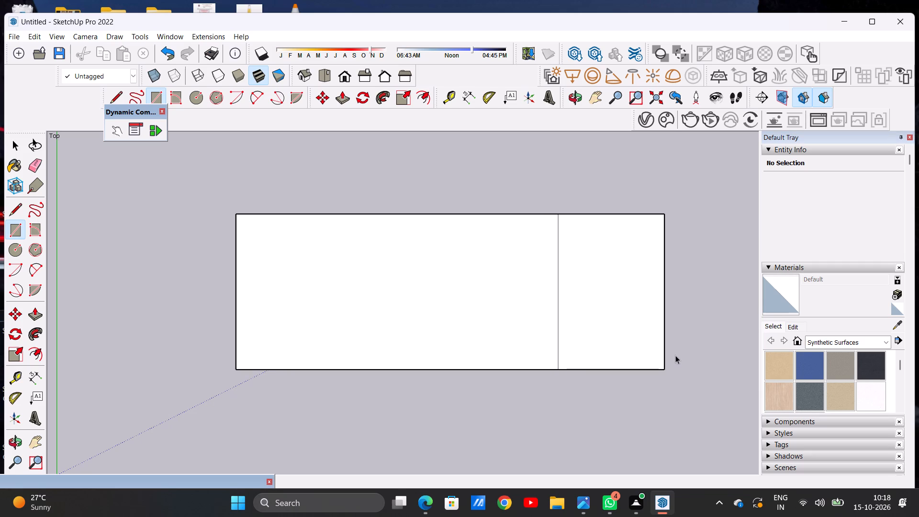
Erase the vertical edge between the two rectangles to merge them into one face.
{"action": "key", "text": "e"}
{"action": "left_click_drag", "start_coordinate": [534, 292], "coordinate": [574, 281]}
{"action": "key", "text": "space"}
Draw a rectangle onto the face's upper edge, spanning its full width and a little over one-third of its height.
{"action": "scroll", "coordinate": [427, 320], "scroll_direction": "down", "scroll_amount": 2}
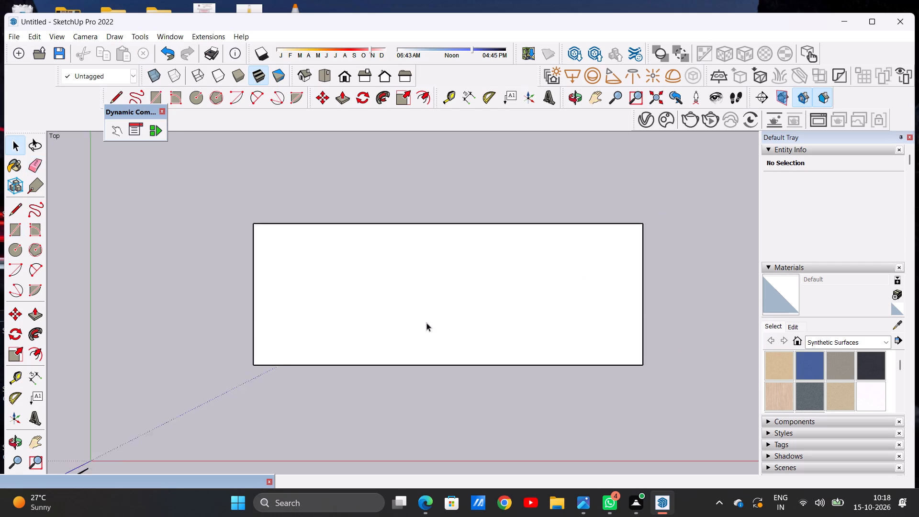
{"action": "scroll", "coordinate": [426, 323], "scroll_direction": "down", "scroll_amount": 2}
{"action": "scroll", "coordinate": [448, 298], "scroll_direction": "up", "scroll_amount": 3}
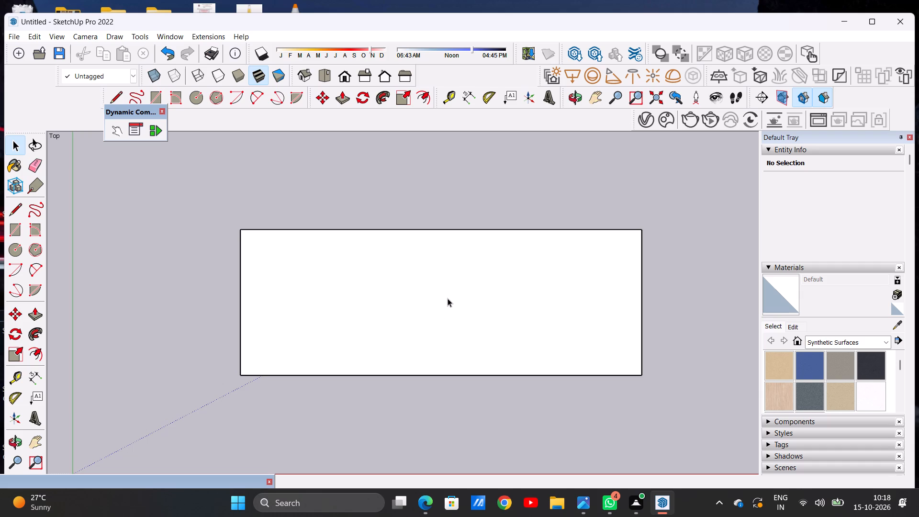
{"action": "scroll", "coordinate": [497, 271], "scroll_direction": "down", "scroll_amount": 2}
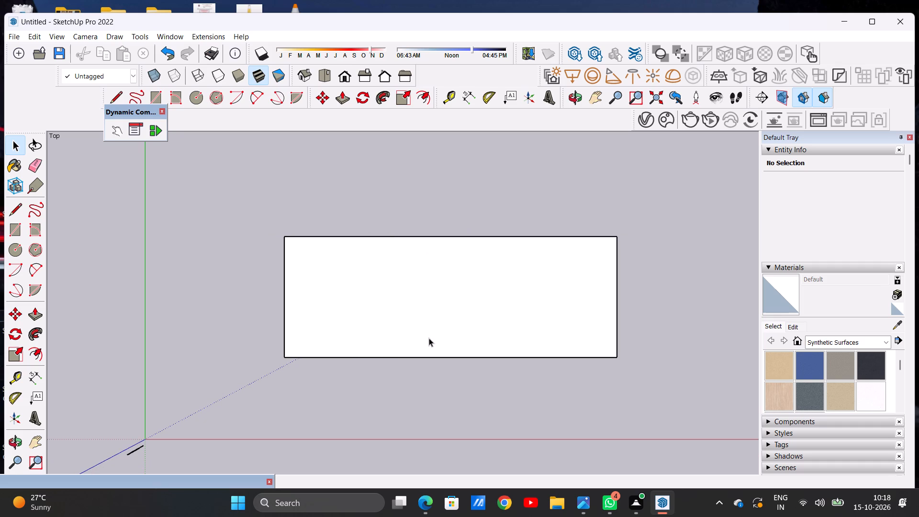
{"action": "scroll", "coordinate": [433, 331], "scroll_direction": "down", "scroll_amount": 11}
{"action": "scroll", "coordinate": [450, 300], "scroll_direction": "up", "scroll_amount": 2}
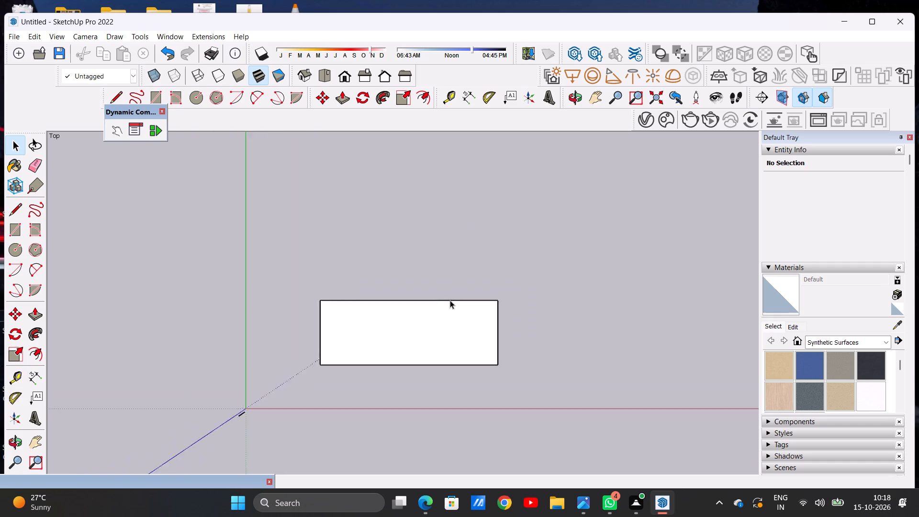
{"action": "scroll", "coordinate": [450, 300], "scroll_direction": "up", "scroll_amount": 9}
{"action": "key", "text": "r"}
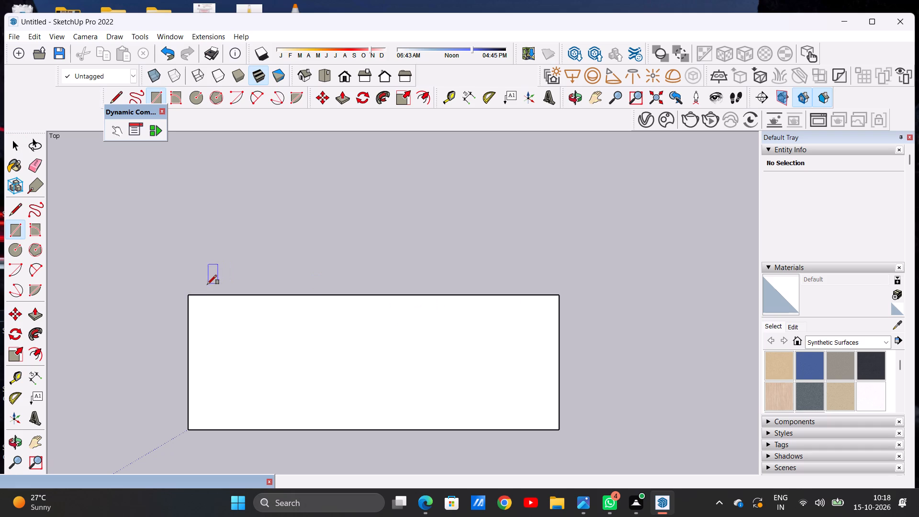
{"action": "left_click", "coordinate": [189, 292]}
{"action": "left_click", "coordinate": [555, 294]}
{"action": "left_click", "coordinate": [563, 243]}
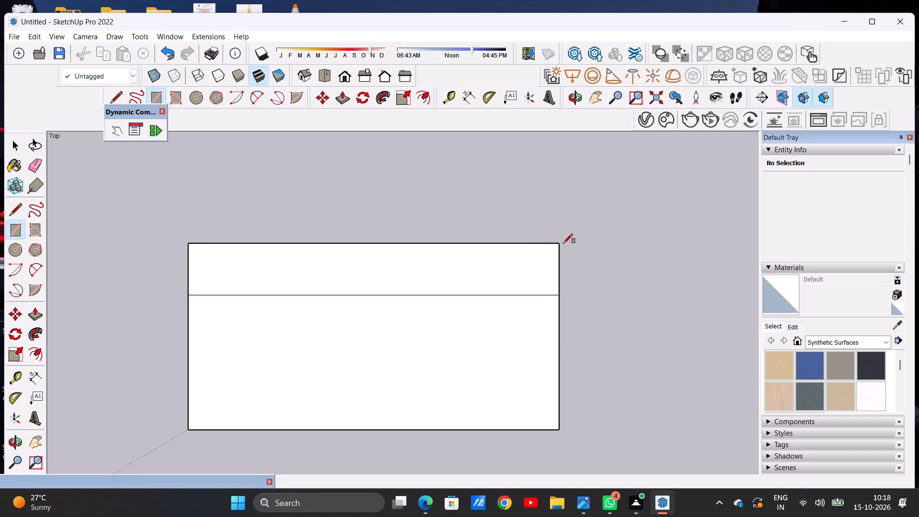
Draw a rectangle against the combined shape's right edge, matching its full height and a little under half its width.
{"action": "left_click", "coordinate": [558, 246]}
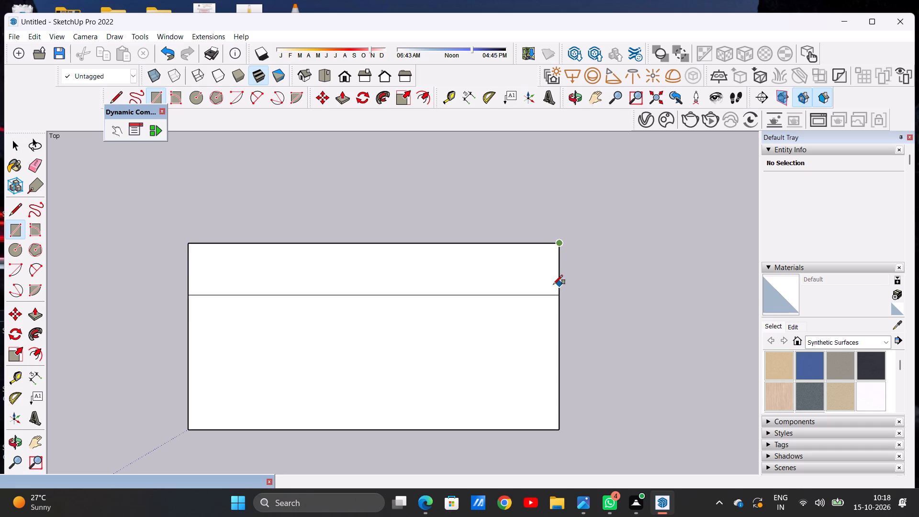
{"action": "left_click", "coordinate": [560, 429]}
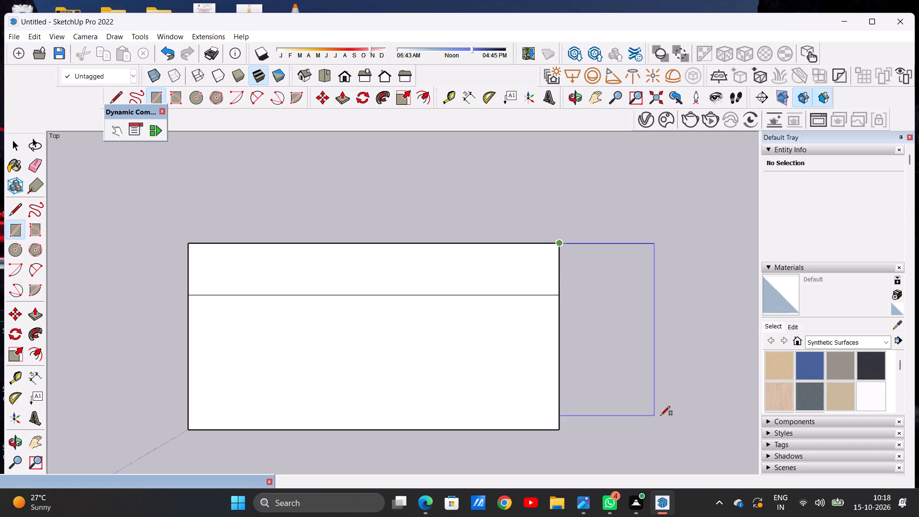
{"action": "left_click", "coordinate": [721, 423]}
{"action": "key", "text": "space"}
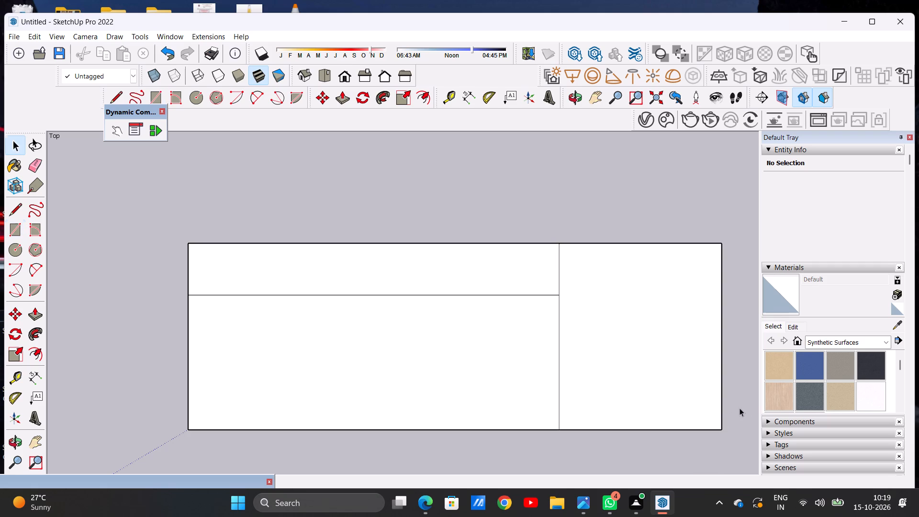
Erase the inner horizontal edge and both segments of the vertical dividing edge to merge everything into one face.
{"action": "scroll", "coordinate": [563, 312], "scroll_direction": "up", "scroll_amount": 4}
{"action": "key", "text": "e"}
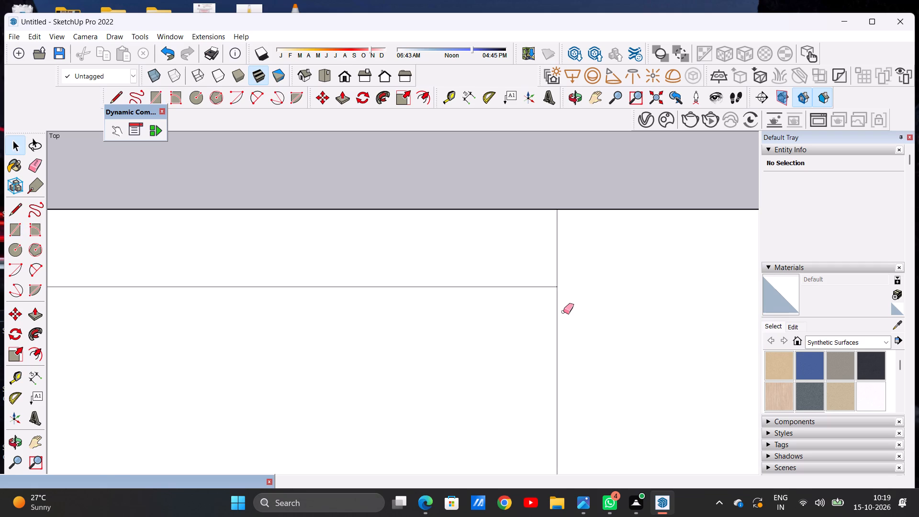
{"action": "left_click_drag", "start_coordinate": [537, 252], "coordinate": [579, 252]}
{"action": "left_click_drag", "start_coordinate": [493, 258], "coordinate": [504, 331]}
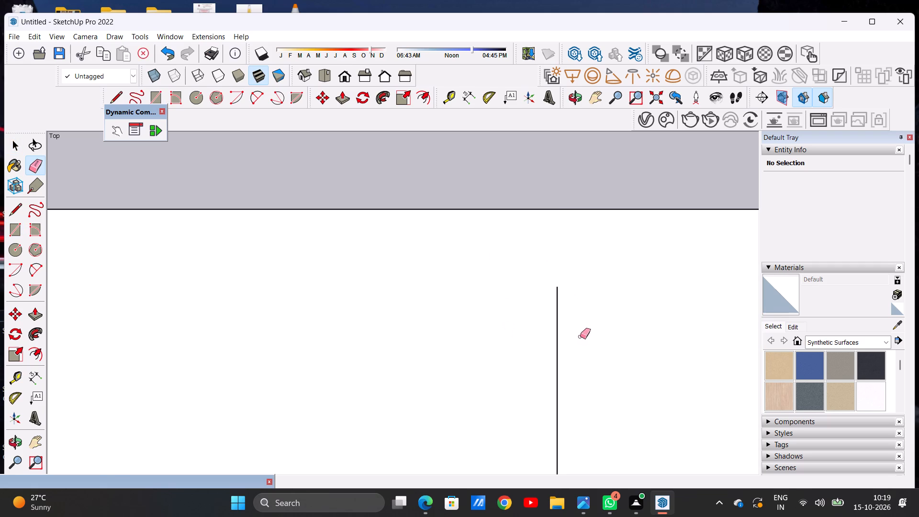
{"action": "left_click_drag", "start_coordinate": [562, 337], "coordinate": [524, 338]}
{"action": "left_click_drag", "start_coordinate": [570, 336], "coordinate": [551, 339]}
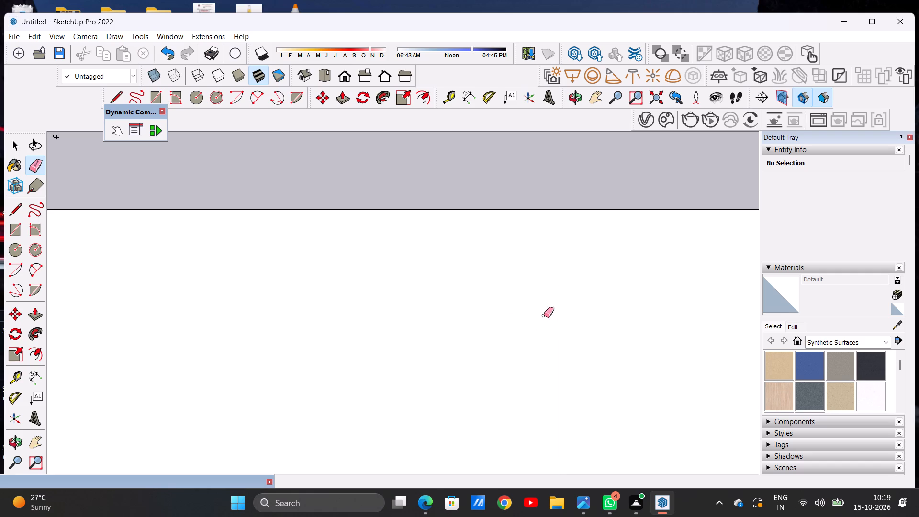
{"action": "key", "text": "space"}
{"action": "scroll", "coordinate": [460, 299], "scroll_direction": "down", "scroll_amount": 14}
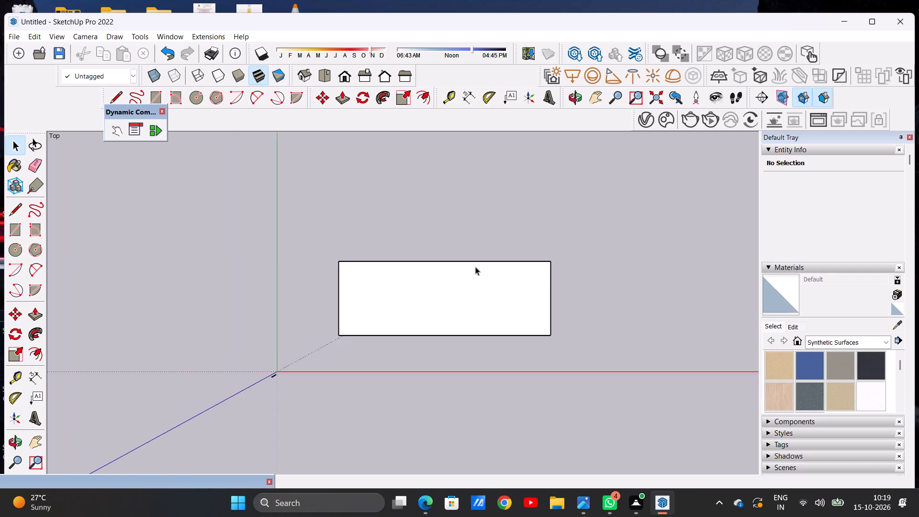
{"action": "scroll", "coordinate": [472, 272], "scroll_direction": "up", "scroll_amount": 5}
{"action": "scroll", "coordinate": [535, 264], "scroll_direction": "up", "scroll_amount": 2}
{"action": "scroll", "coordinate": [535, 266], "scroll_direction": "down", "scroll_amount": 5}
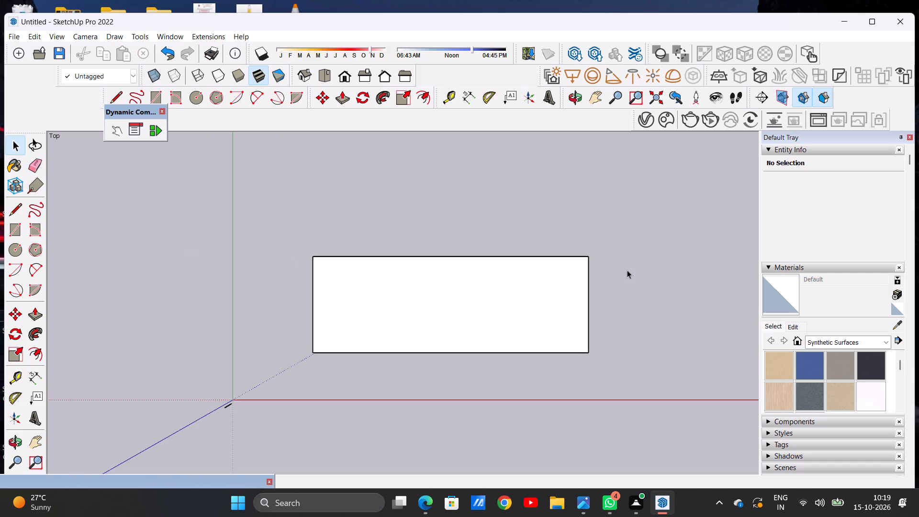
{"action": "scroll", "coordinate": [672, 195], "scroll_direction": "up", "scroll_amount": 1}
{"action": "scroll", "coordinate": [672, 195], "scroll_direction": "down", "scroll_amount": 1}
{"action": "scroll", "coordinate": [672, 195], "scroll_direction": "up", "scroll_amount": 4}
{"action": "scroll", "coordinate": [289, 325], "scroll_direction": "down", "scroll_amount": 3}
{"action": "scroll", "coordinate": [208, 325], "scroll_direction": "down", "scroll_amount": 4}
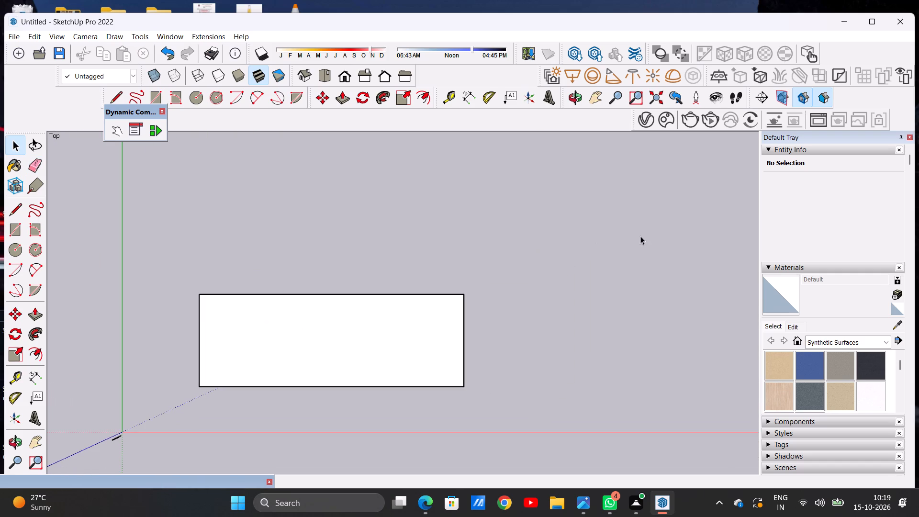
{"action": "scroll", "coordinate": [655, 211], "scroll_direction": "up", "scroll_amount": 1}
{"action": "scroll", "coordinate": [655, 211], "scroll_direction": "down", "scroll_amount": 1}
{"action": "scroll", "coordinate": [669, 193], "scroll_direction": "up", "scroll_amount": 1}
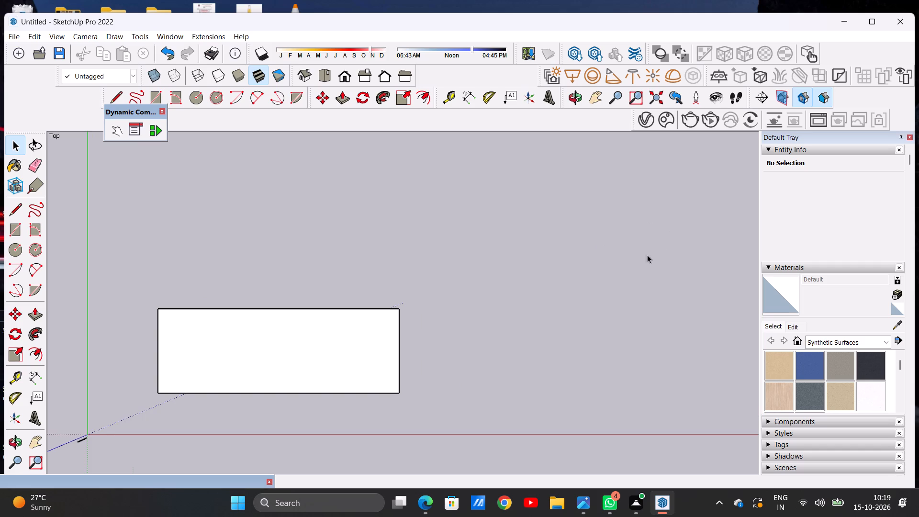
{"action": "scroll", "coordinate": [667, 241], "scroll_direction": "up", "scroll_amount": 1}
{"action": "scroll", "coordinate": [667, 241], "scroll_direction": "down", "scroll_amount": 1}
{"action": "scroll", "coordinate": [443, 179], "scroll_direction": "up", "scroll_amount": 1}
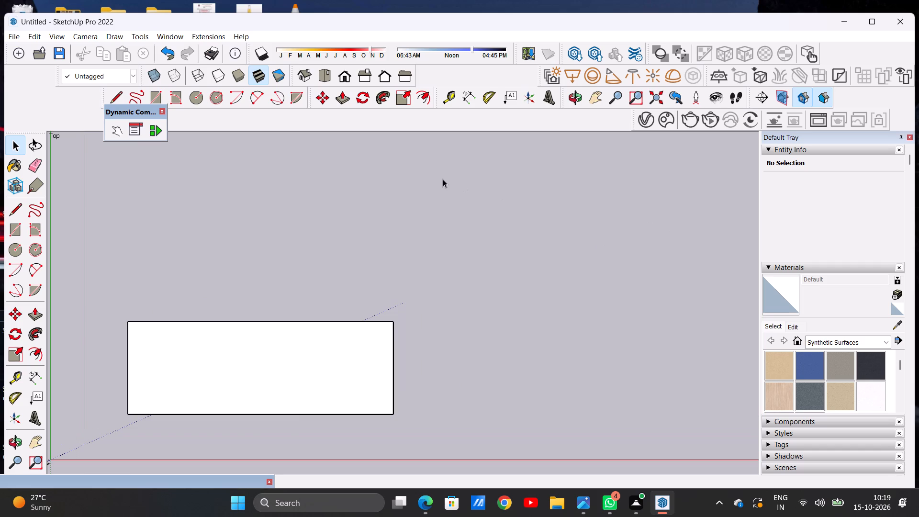
Move the whole rectangular face diagonally up and to the right, farther from the origin.
{"action": "double_click", "coordinate": [323, 395]}
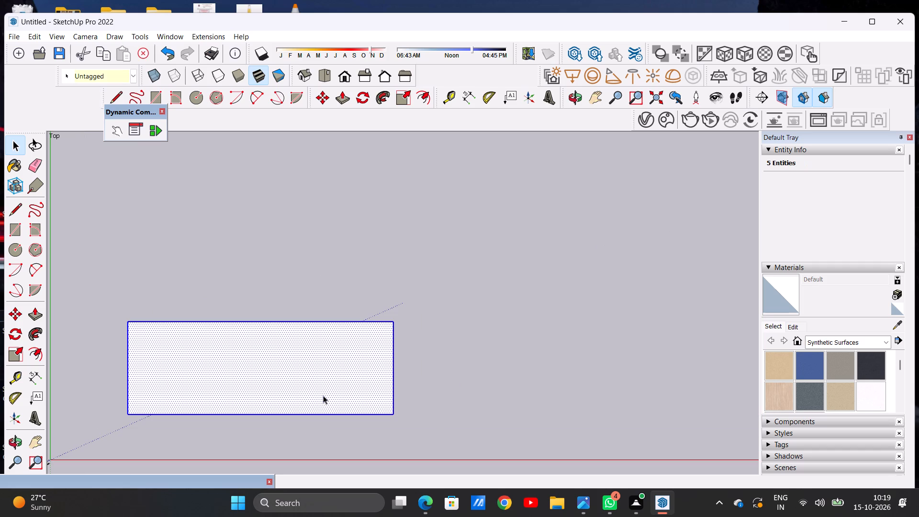
{"action": "key", "text": "m"}
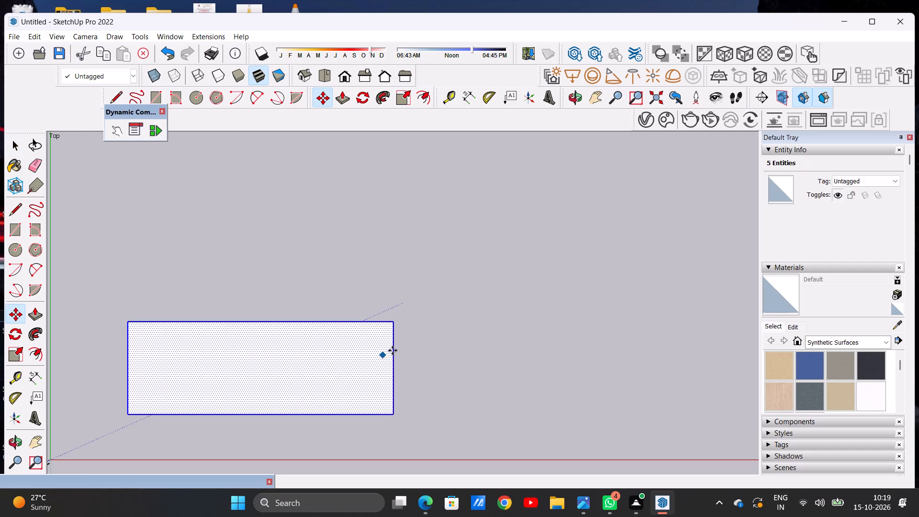
{"action": "left_click", "coordinate": [393, 324]}
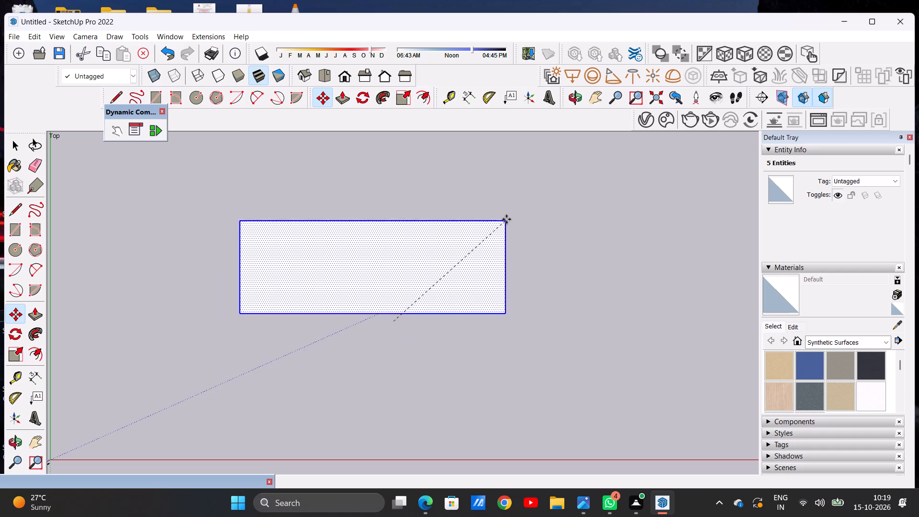
{"action": "left_click", "coordinate": [512, 216]}
{"action": "key", "text": "space"}
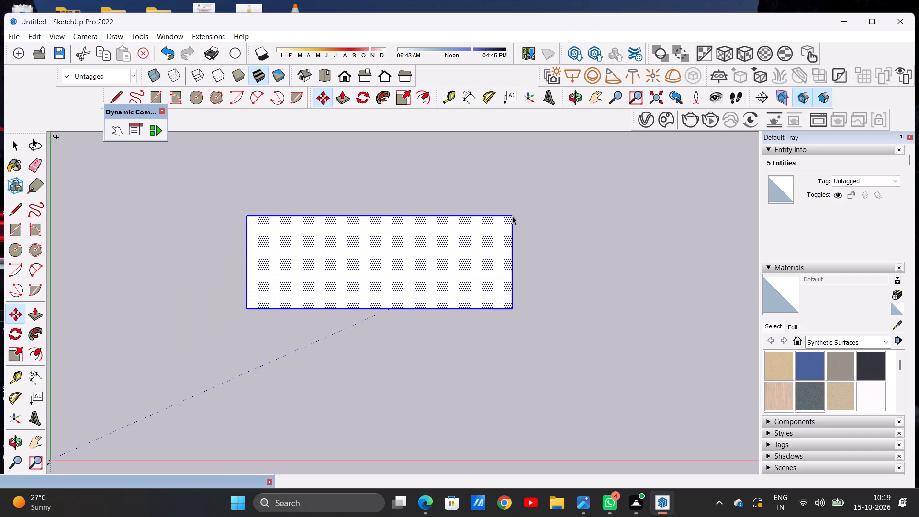
{"action": "left_click", "coordinate": [637, 230]}
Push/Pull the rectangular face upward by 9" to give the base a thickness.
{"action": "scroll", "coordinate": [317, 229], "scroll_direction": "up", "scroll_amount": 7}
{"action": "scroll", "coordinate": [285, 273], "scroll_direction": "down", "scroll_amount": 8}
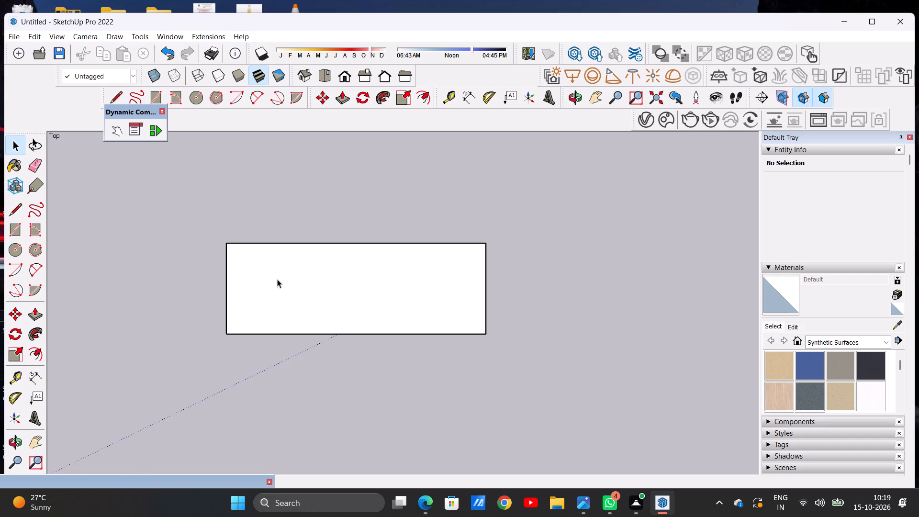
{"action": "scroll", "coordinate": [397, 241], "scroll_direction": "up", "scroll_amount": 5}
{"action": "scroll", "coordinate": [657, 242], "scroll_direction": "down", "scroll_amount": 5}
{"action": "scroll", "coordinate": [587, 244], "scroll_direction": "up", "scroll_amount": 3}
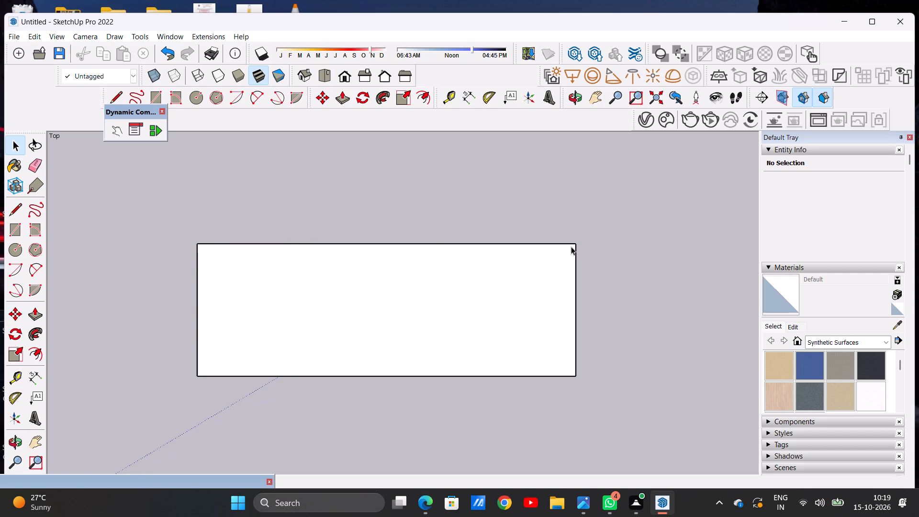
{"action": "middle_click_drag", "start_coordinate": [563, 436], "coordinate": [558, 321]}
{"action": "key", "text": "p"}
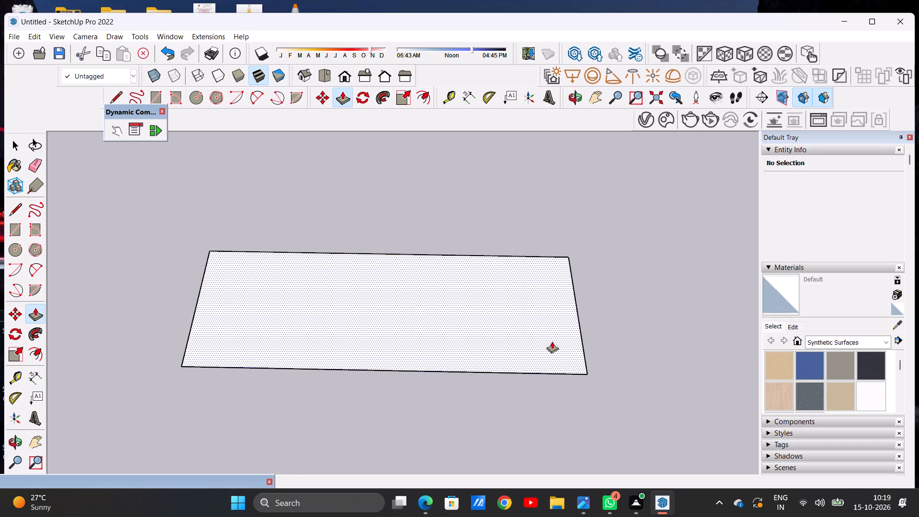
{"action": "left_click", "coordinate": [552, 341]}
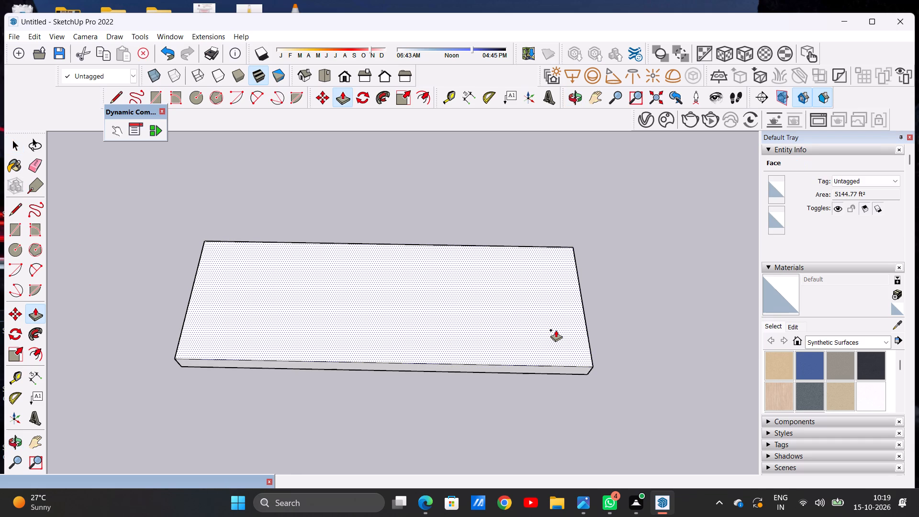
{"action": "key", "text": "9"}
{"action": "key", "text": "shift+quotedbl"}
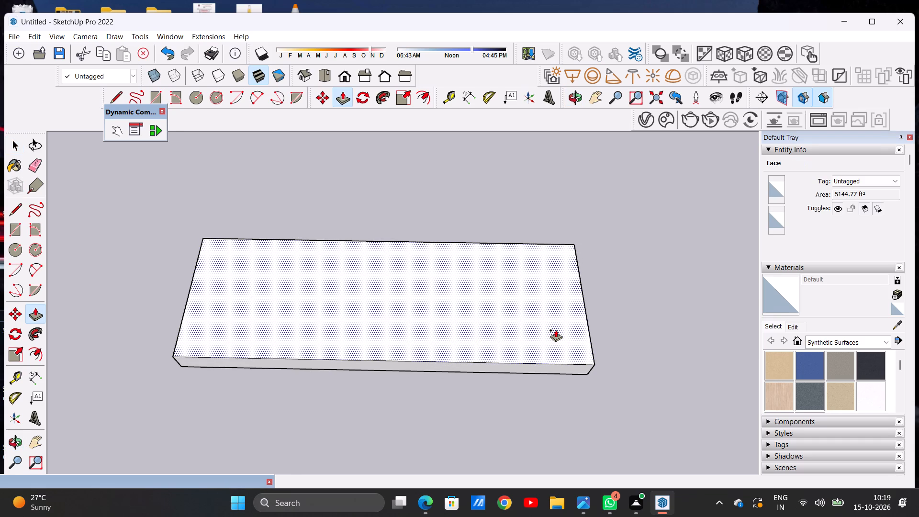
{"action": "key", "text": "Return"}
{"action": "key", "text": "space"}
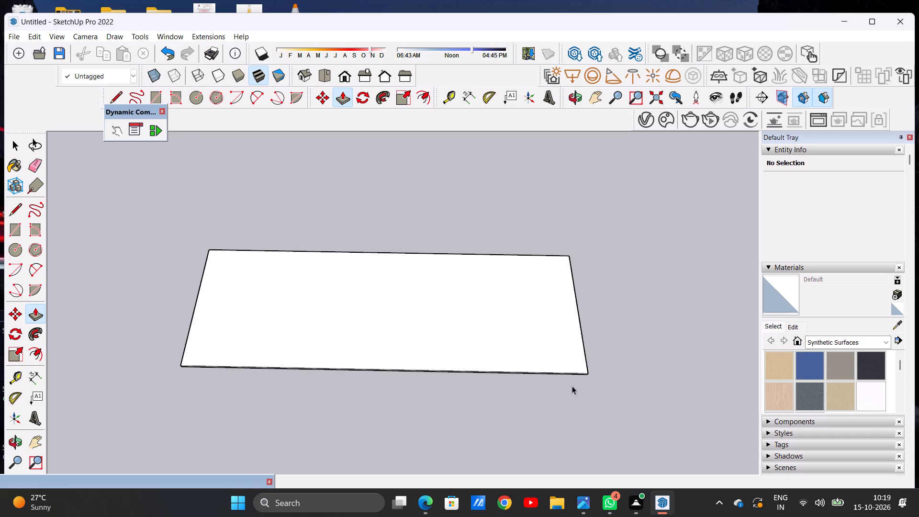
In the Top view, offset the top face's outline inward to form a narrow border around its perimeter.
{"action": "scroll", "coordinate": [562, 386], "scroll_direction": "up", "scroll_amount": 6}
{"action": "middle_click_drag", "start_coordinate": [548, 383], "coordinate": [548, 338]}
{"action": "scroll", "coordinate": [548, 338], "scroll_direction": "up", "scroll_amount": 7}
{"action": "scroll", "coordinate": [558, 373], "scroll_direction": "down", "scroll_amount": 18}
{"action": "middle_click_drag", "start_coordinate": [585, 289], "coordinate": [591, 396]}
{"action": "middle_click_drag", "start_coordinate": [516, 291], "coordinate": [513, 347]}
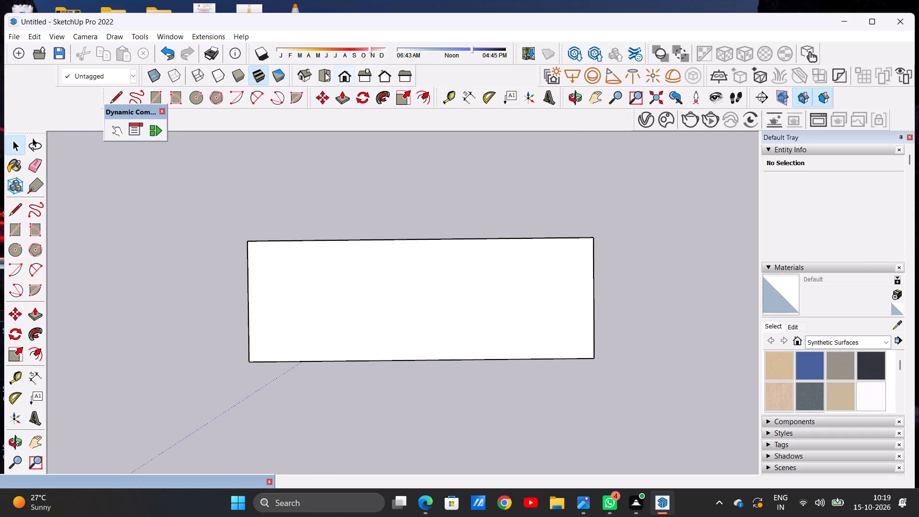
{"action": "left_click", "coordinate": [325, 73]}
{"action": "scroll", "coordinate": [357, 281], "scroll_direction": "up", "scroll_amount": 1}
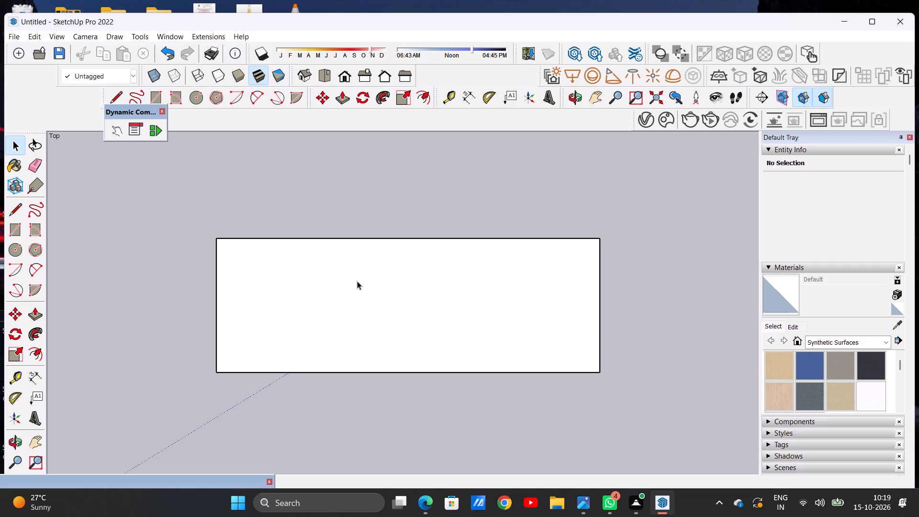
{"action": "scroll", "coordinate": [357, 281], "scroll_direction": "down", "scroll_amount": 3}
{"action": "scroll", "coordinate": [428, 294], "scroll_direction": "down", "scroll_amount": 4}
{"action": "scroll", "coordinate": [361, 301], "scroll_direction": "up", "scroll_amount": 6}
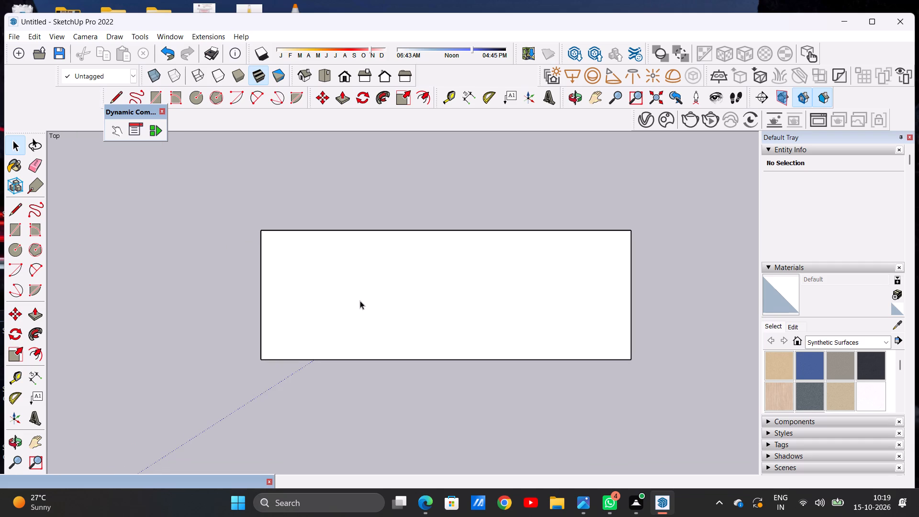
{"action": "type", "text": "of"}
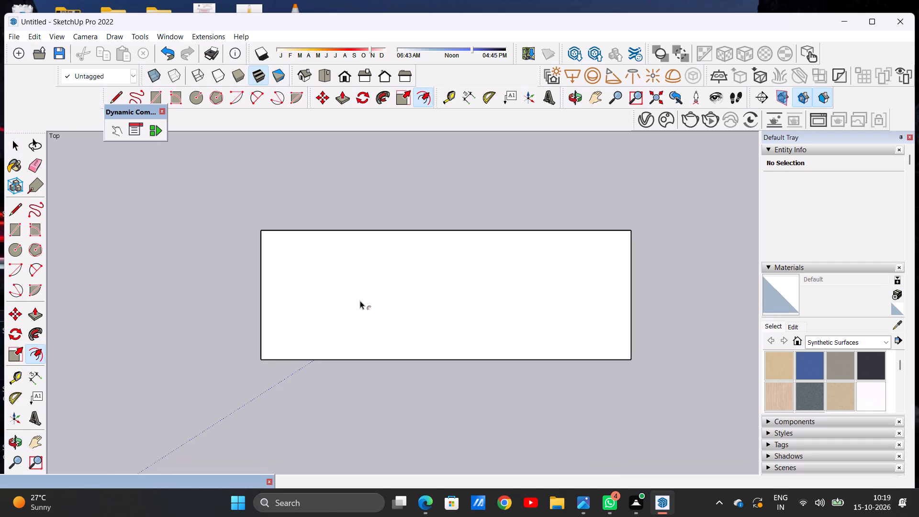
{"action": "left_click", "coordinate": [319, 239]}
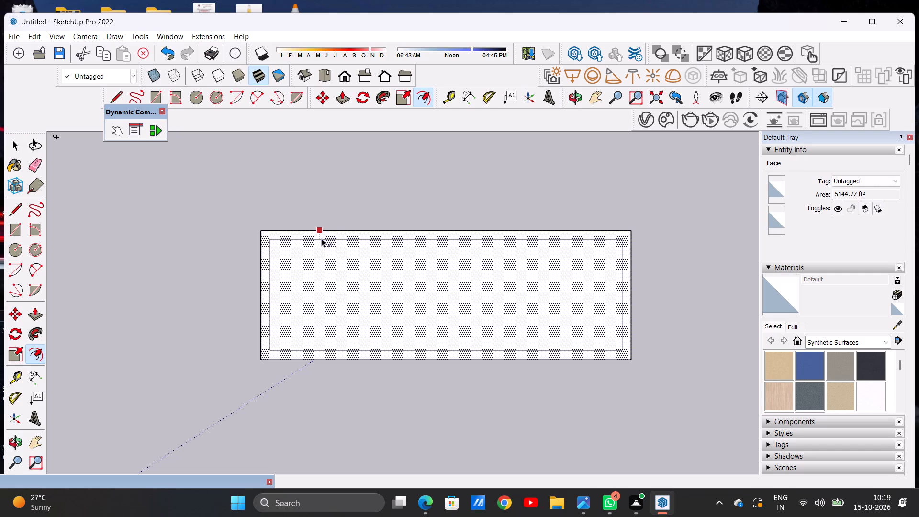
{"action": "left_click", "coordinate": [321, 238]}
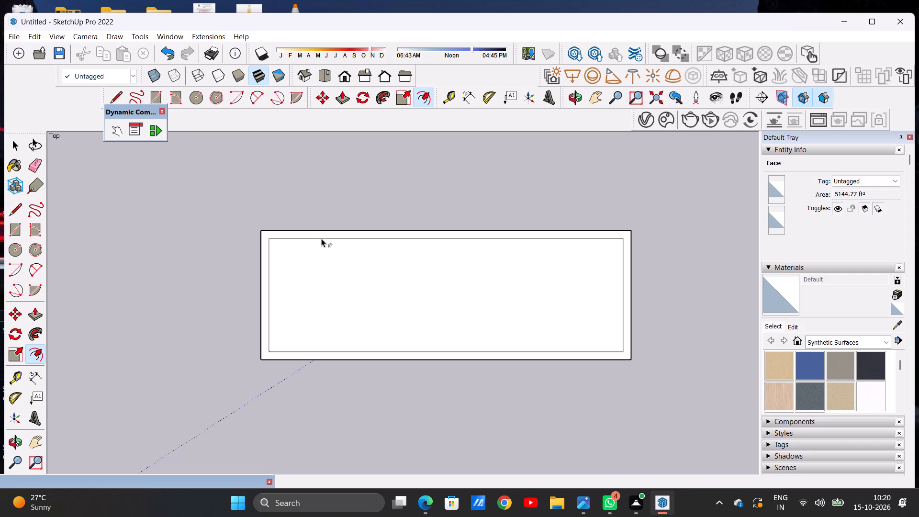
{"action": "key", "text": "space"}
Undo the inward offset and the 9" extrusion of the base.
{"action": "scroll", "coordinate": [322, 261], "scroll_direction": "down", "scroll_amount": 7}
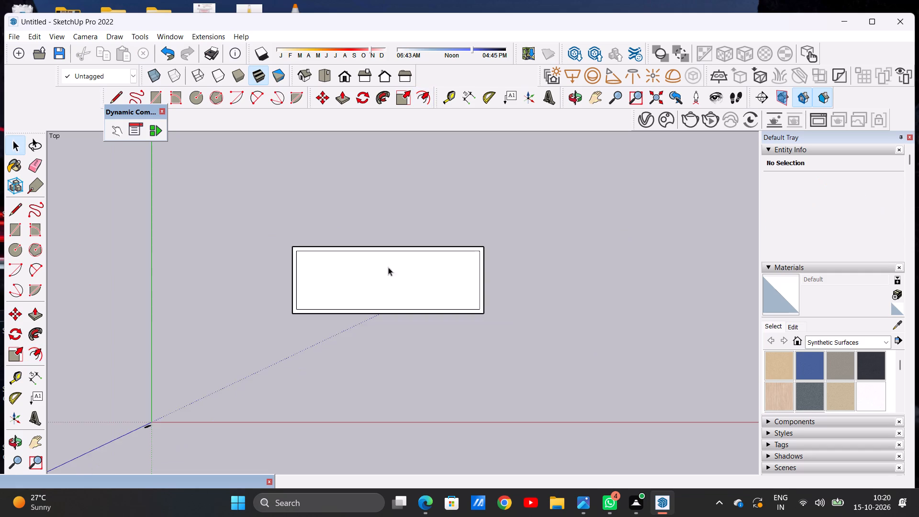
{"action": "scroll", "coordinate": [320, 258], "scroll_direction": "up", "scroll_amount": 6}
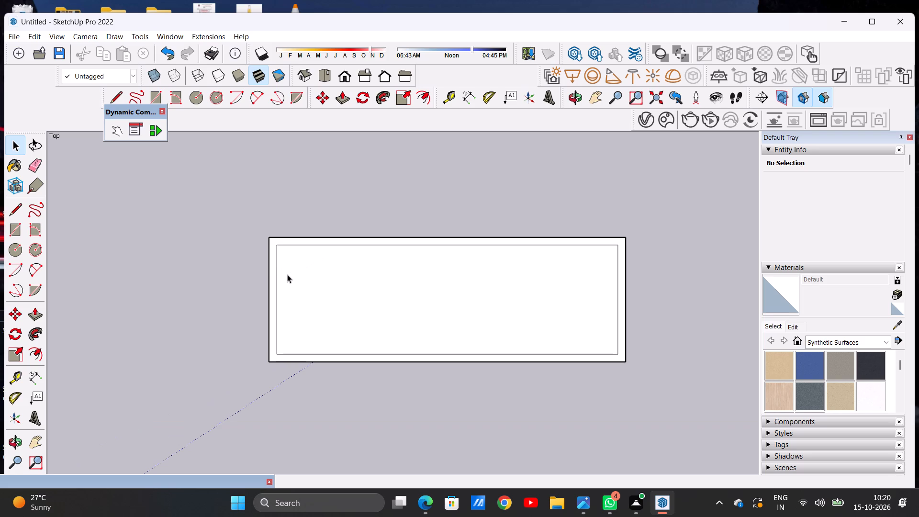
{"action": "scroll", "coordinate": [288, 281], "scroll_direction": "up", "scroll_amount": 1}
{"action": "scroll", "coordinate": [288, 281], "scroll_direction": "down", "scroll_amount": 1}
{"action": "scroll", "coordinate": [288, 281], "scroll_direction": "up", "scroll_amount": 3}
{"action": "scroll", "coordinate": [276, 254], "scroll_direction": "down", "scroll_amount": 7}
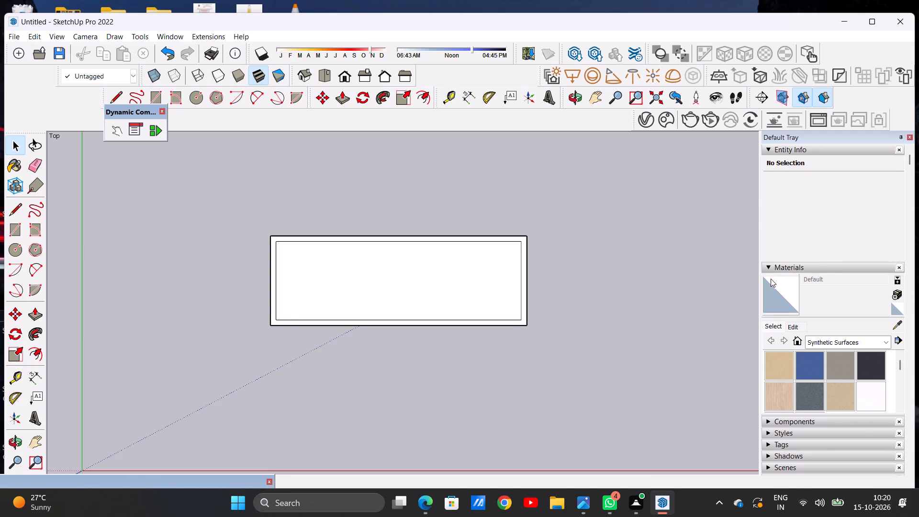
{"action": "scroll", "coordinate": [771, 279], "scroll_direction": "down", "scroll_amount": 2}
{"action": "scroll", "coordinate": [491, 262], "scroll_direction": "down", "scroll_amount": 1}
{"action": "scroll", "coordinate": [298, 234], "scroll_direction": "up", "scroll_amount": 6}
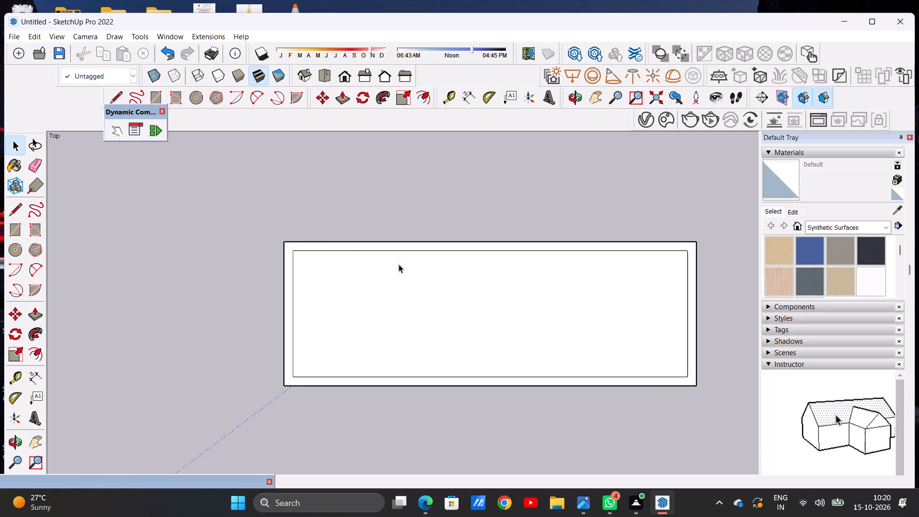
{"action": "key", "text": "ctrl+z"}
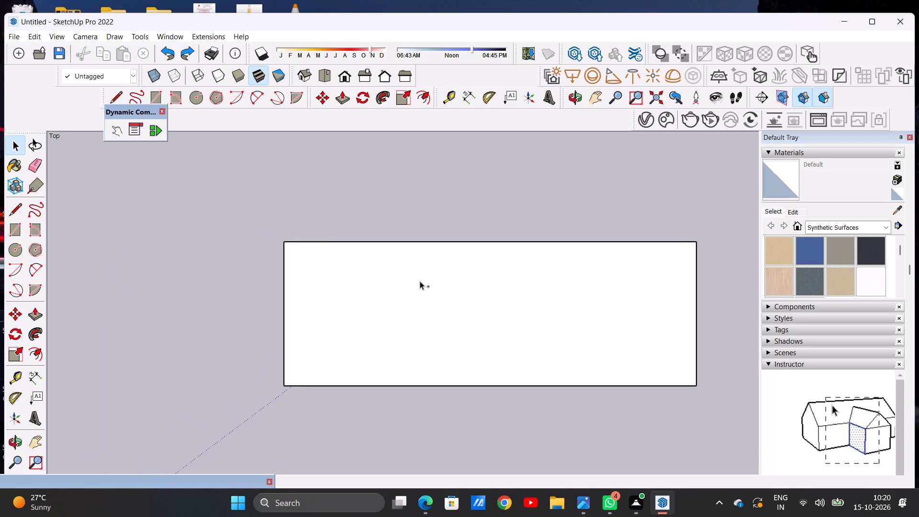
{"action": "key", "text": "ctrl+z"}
In the Top view, draw a rectangle onto the face's upper edge, spanning its full width and a little over half its height.
{"action": "scroll", "coordinate": [373, 276], "scroll_direction": "down", "scroll_amount": 3}
{"action": "middle_click_drag", "start_coordinate": [418, 411], "coordinate": [415, 98]}
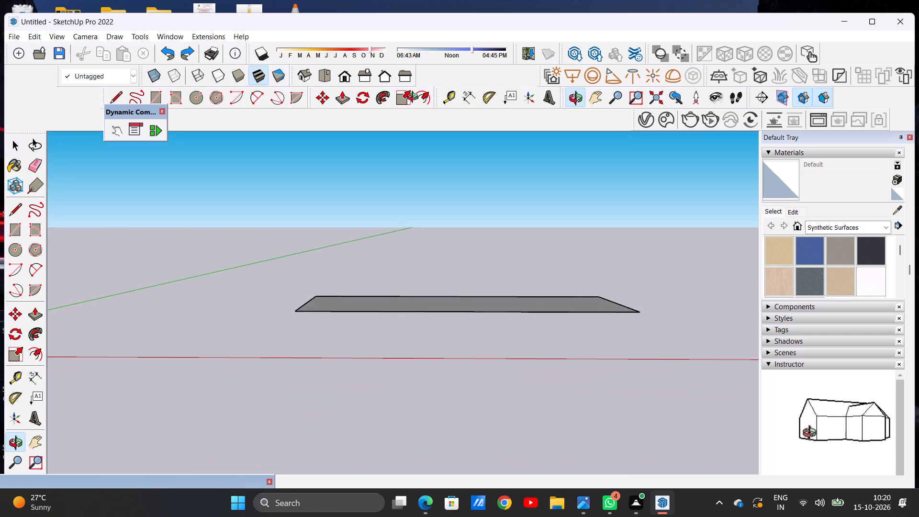
{"action": "middle_click_drag", "start_coordinate": [415, 98], "coordinate": [500, 430]}
{"action": "scroll", "coordinate": [500, 430], "scroll_direction": "up", "scroll_amount": 1}
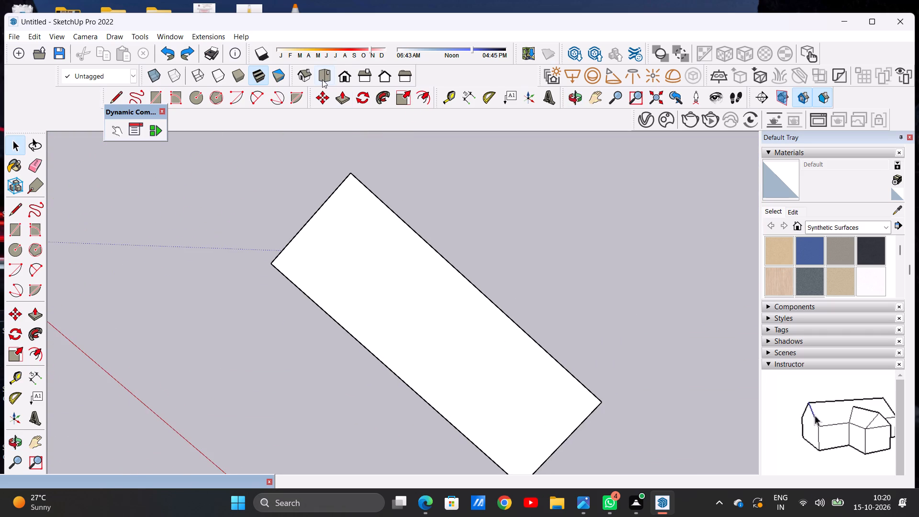
{"action": "left_click", "coordinate": [322, 79]}
{"action": "scroll", "coordinate": [245, 303], "scroll_direction": "up", "scroll_amount": 1}
{"action": "key", "text": "r"}
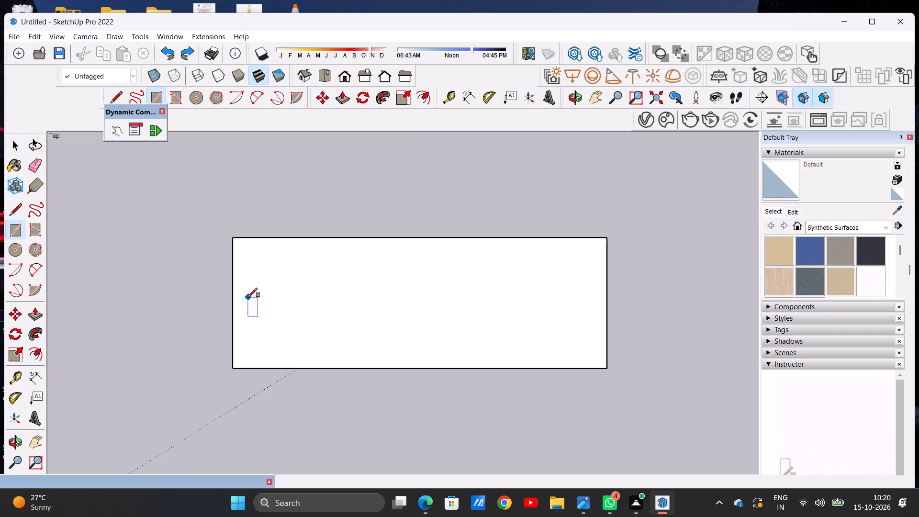
{"action": "left_click", "coordinate": [235, 238]}
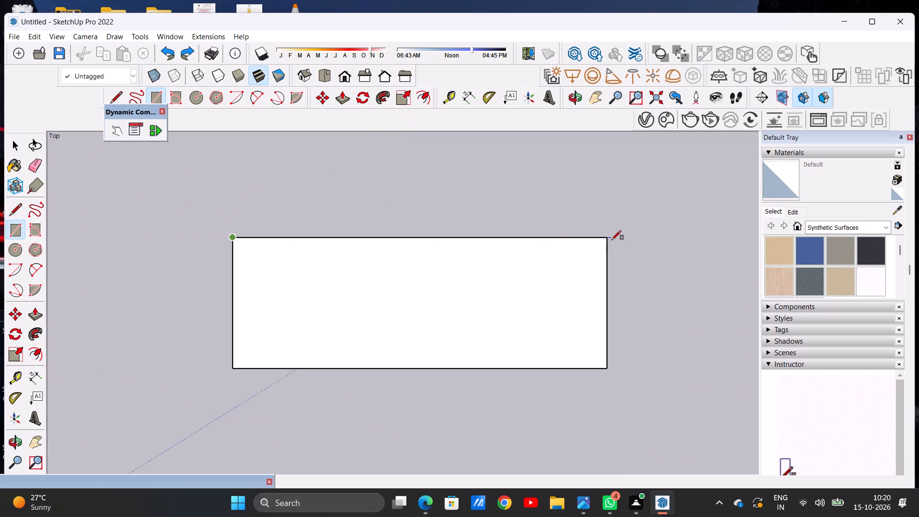
{"action": "left_click", "coordinate": [607, 239]}
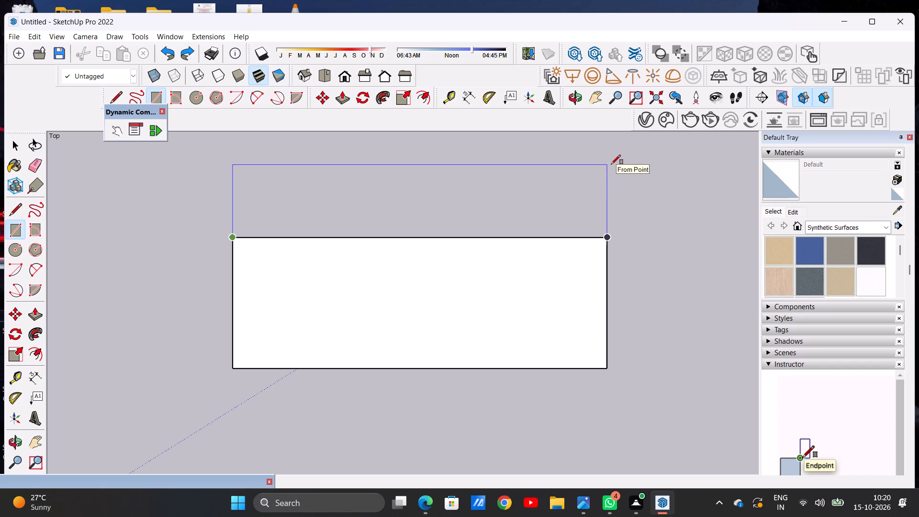
{"action": "left_click", "coordinate": [611, 164]}
{"action": "key", "text": "space"}
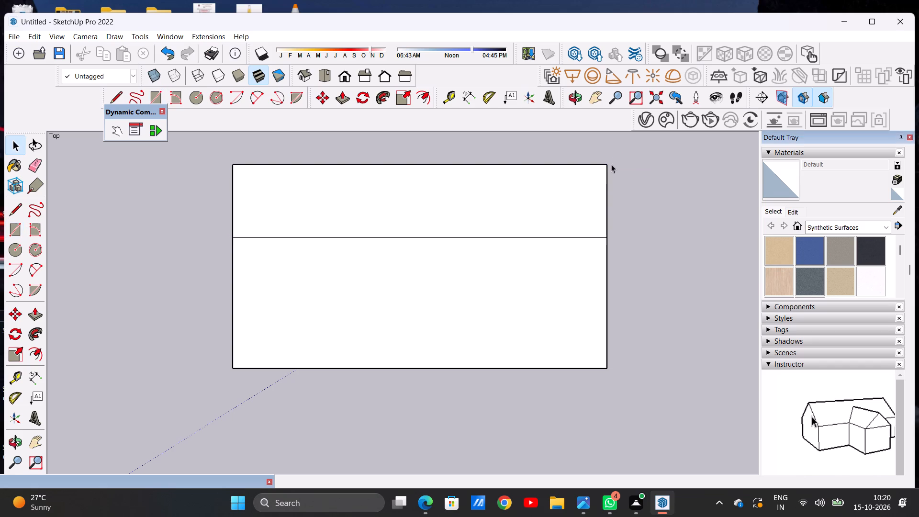
Erase the horizontal edge between the two rectangles to merge them into one face.
{"action": "key", "text": "e"}
{"action": "left_click_drag", "start_coordinate": [524, 215], "coordinate": [511, 249]}
{"action": "key", "text": "space"}
In the Top view, draw a rectangle against the face's right edge, matching its full height and a little under half its width.
{"action": "scroll", "coordinate": [416, 257], "scroll_direction": "down", "scroll_amount": 5}
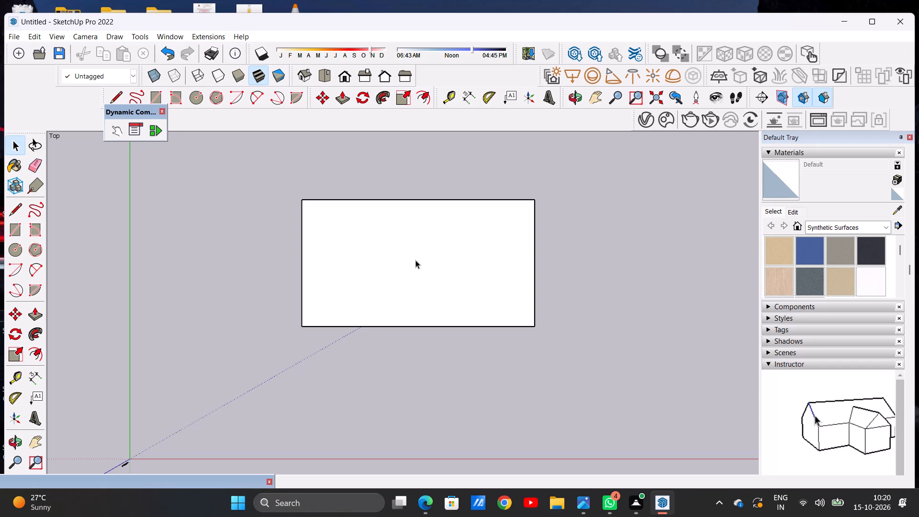
{"action": "scroll", "coordinate": [503, 225], "scroll_direction": "up", "scroll_amount": 2}
{"action": "middle_click_drag", "start_coordinate": [472, 358], "coordinate": [457, 267]}
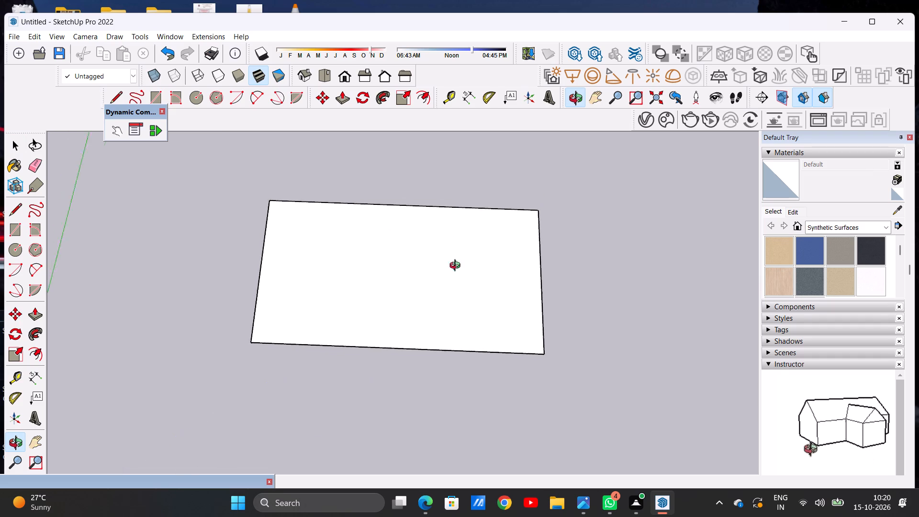
{"action": "middle_click_drag", "start_coordinate": [457, 267], "coordinate": [420, 294]}
{"action": "left_click", "coordinate": [320, 79]}
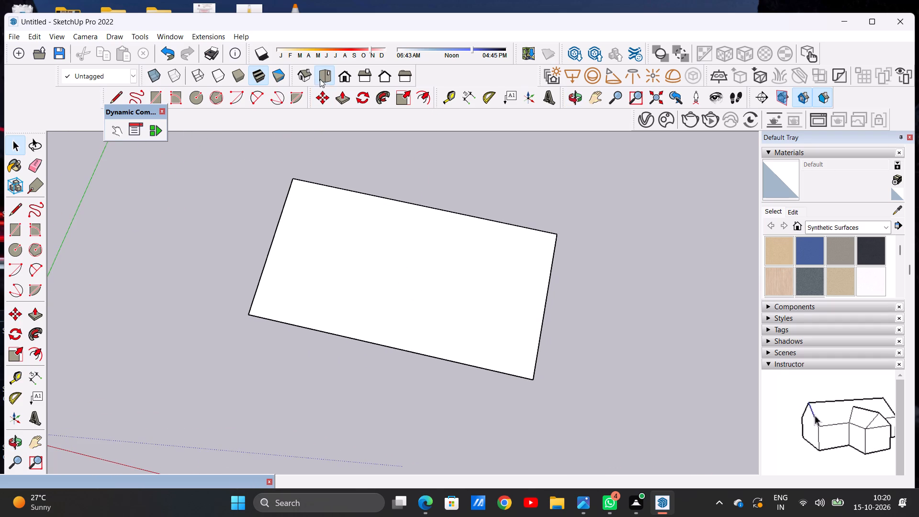
{"action": "scroll", "coordinate": [427, 354], "scroll_direction": "up", "scroll_amount": 2}
{"action": "scroll", "coordinate": [430, 343], "scroll_direction": "down", "scroll_amount": 1}
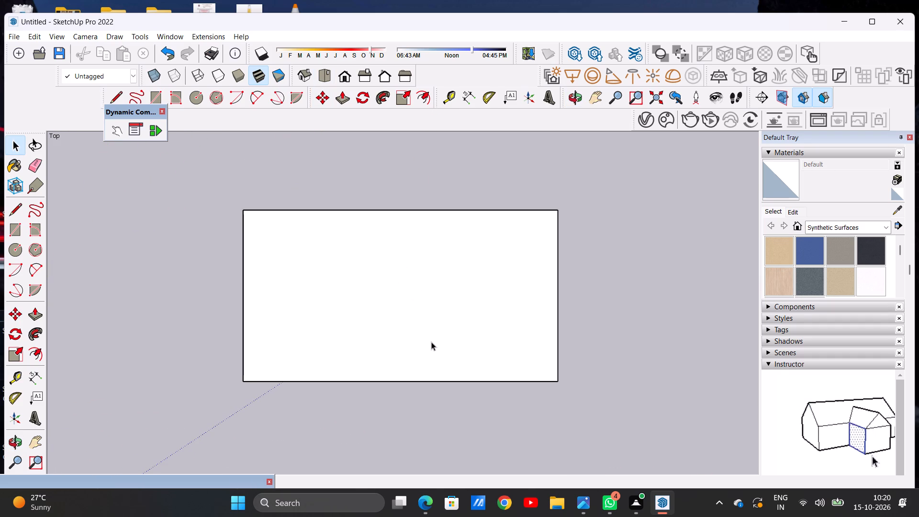
{"action": "key", "text": "r"}
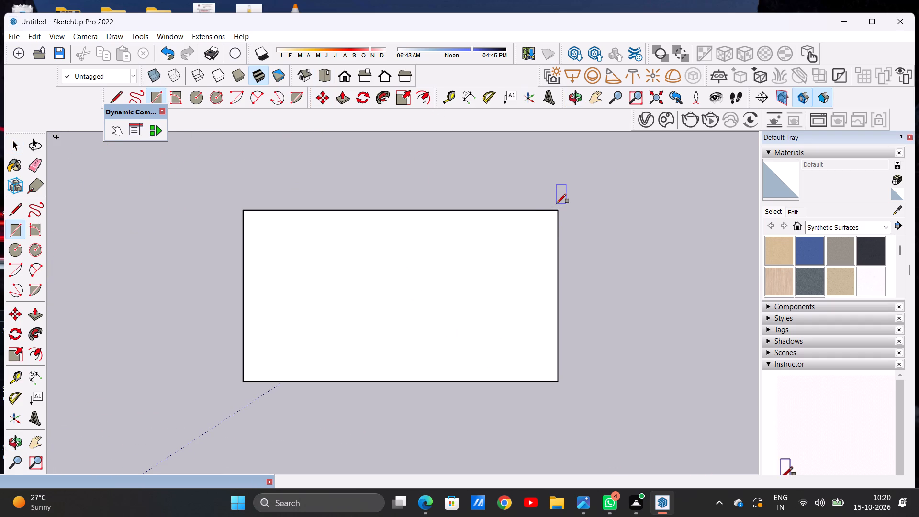
{"action": "left_click", "coordinate": [556, 214]}
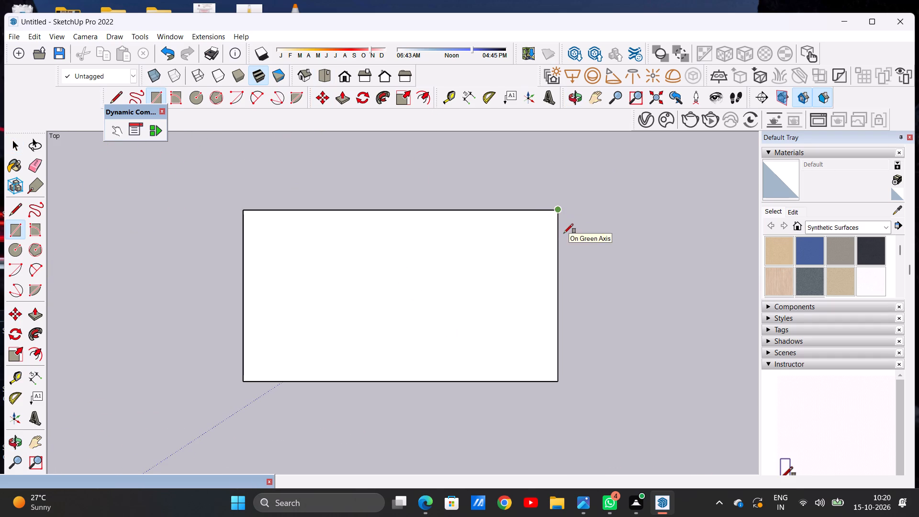
{"action": "left_click", "coordinate": [560, 377]}
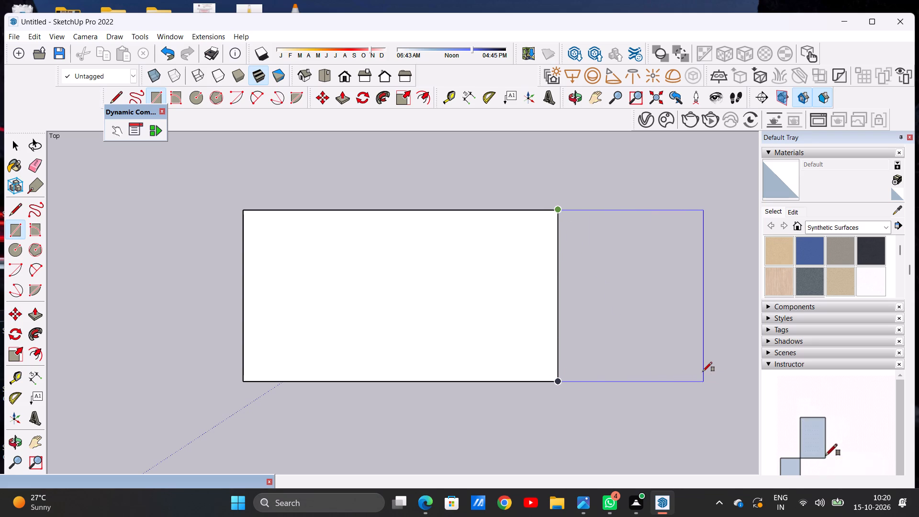
{"action": "left_click", "coordinate": [703, 371]}
{"action": "key", "text": "space"}
Erase the vertical edge between the two rectangles to merge them into one face.
{"action": "type", "text": "e"}
{"action": "left_click_drag", "start_coordinate": [527, 314], "coordinate": [577, 314]}
{"action": "key", "text": "space"}
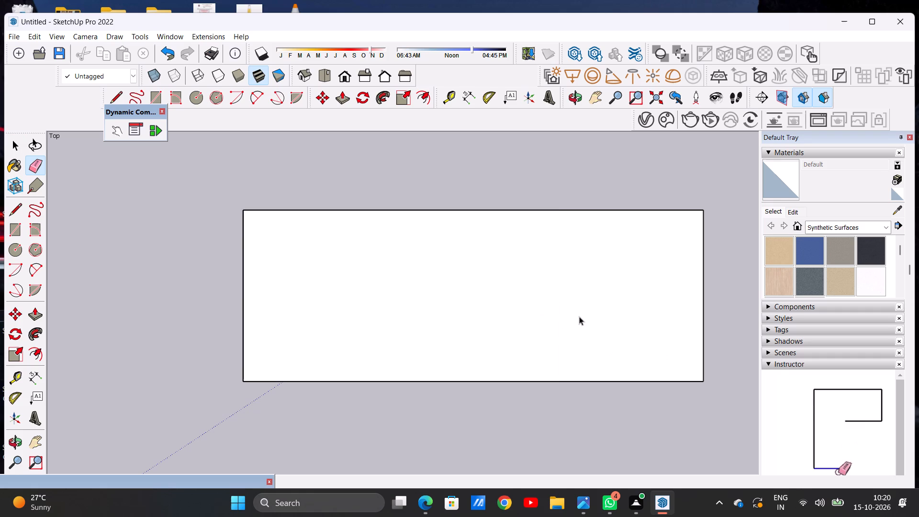
Push/Pull the merged rectangular face upward by 9" to turn it into a thin base slab.
{"action": "scroll", "coordinate": [215, 242], "scroll_direction": "down", "scroll_amount": 6}
{"action": "scroll", "coordinate": [297, 207], "scroll_direction": "up", "scroll_amount": 5}
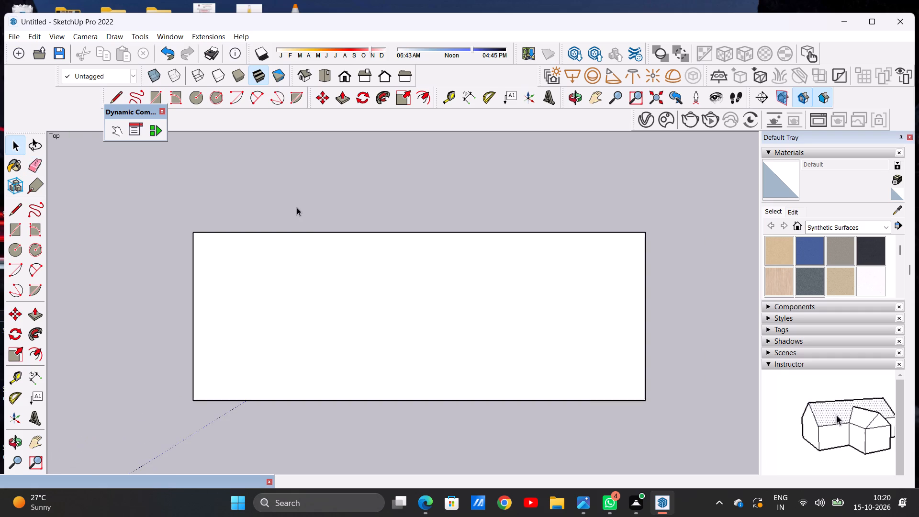
{"action": "middle_click_drag", "start_coordinate": [458, 358], "coordinate": [448, 238]}
{"action": "scroll", "coordinate": [530, 337], "scroll_direction": "up", "scroll_amount": 1}
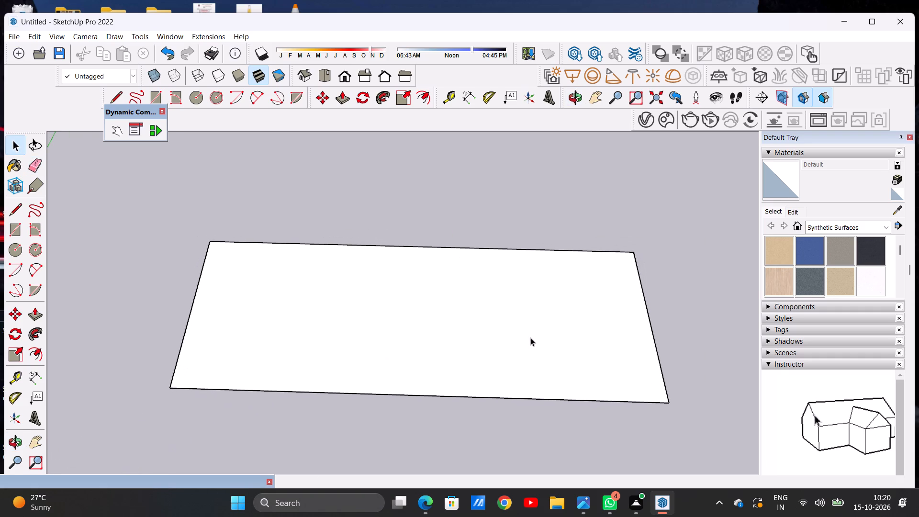
{"action": "key", "text": "p"}
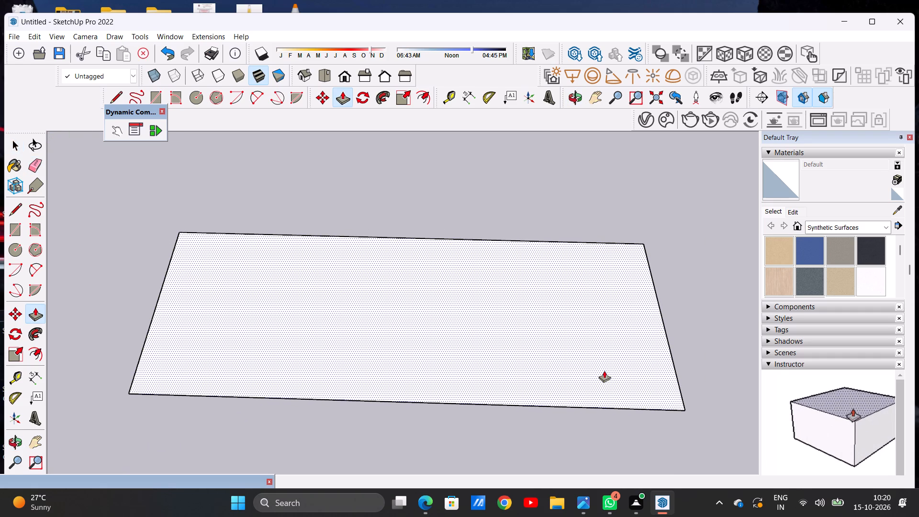
{"action": "left_click", "coordinate": [604, 379]}
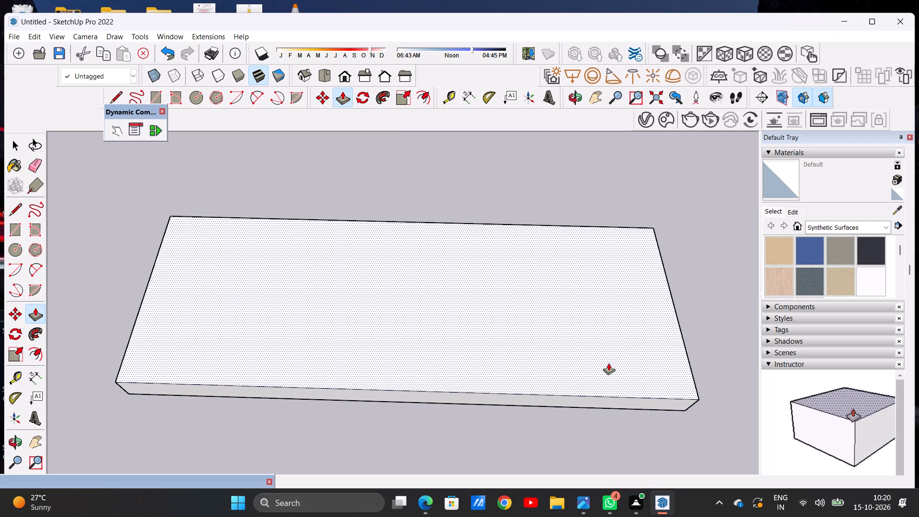
{"action": "key", "text": "9"}
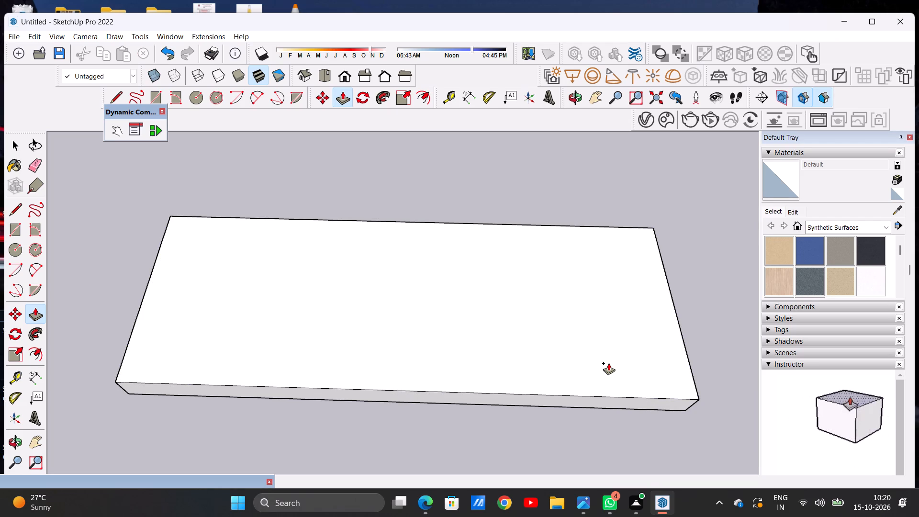
{"action": "key", "text": "BackSpace"}
{"action": "key", "text": "BackSpace"}
{"action": "key", "text": "BackSpace"}
{"action": "key", "text": "BackSpace"}
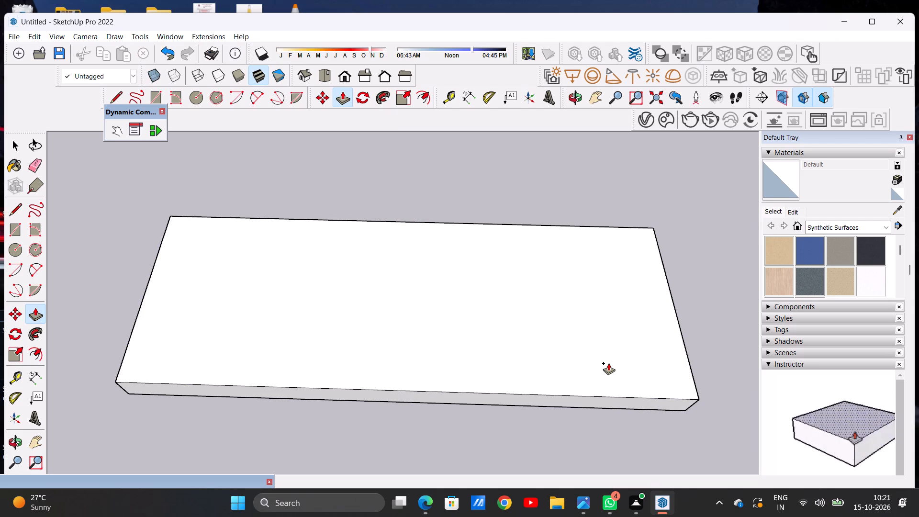
{"action": "key", "text": "9"}
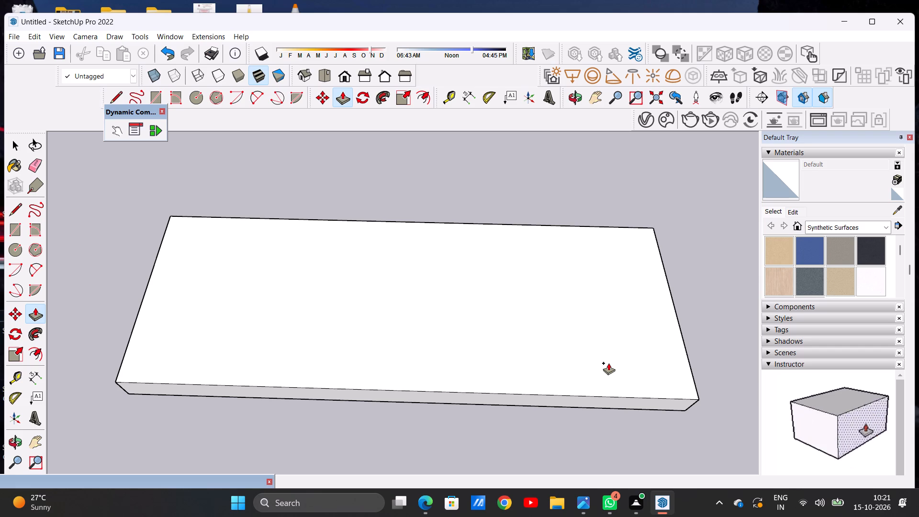
{"action": "key", "text": "shift+quotedbl"}
{"action": "key", "text": "Return"}
{"action": "key", "text": "space"}
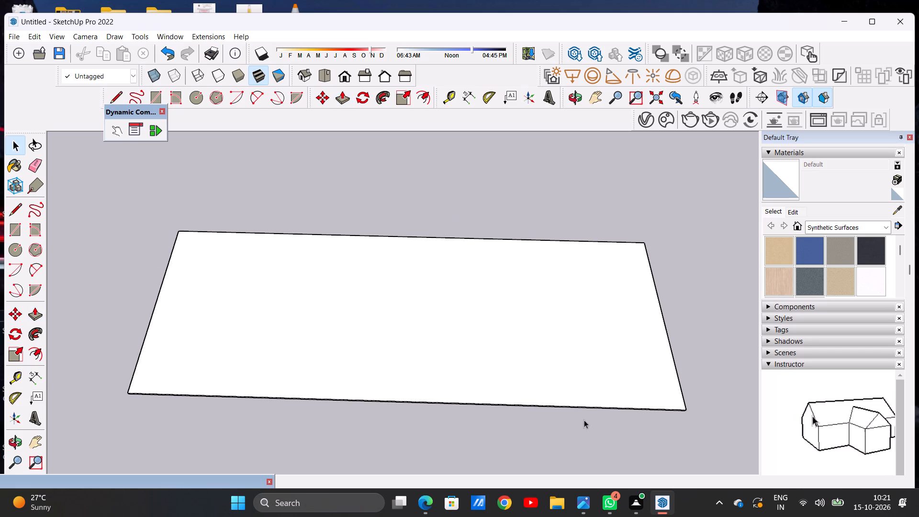
Offset the outline of the slab's top face inward by a small distance to form a narrow border all around.
{"action": "scroll", "coordinate": [582, 422], "scroll_direction": "up", "scroll_amount": 11}
{"action": "middle_click_drag", "start_coordinate": [570, 423], "coordinate": [573, 385]}
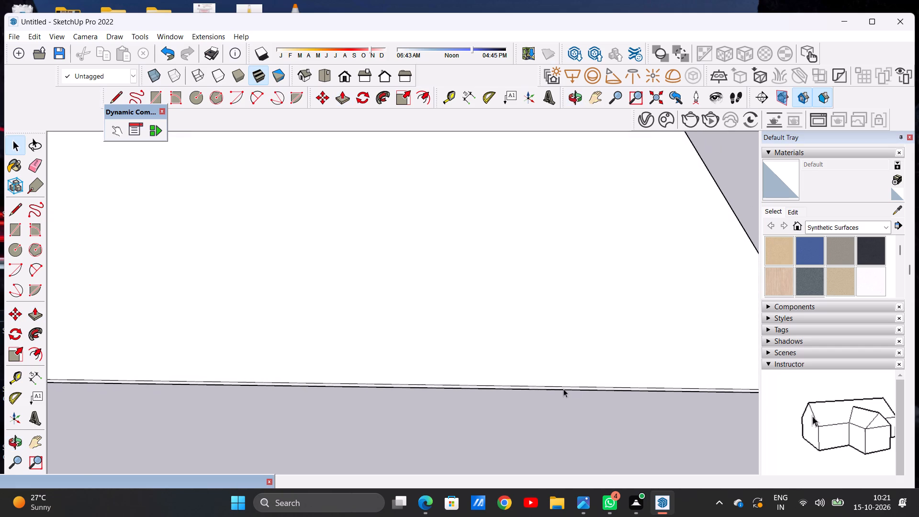
{"action": "scroll", "coordinate": [553, 391], "scroll_direction": "down", "scroll_amount": 11}
{"action": "middle_click_drag", "start_coordinate": [496, 344], "coordinate": [504, 423]}
{"action": "scroll", "coordinate": [503, 422], "scroll_direction": "down", "scroll_amount": 1}
{"action": "middle_click_drag", "start_coordinate": [500, 306], "coordinate": [500, 371]}
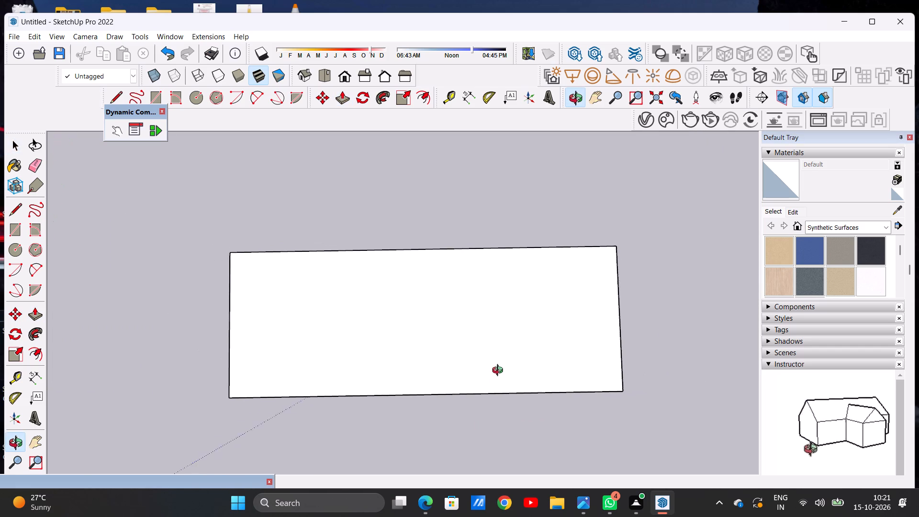
{"action": "middle_click_drag", "start_coordinate": [500, 371], "coordinate": [499, 380]}
{"action": "scroll", "coordinate": [512, 334], "scroll_direction": "up", "scroll_amount": 1}
{"action": "scroll", "coordinate": [519, 343], "scroll_direction": "down", "scroll_amount": 2}
{"action": "middle_click_drag", "start_coordinate": [476, 361], "coordinate": [485, 351]}
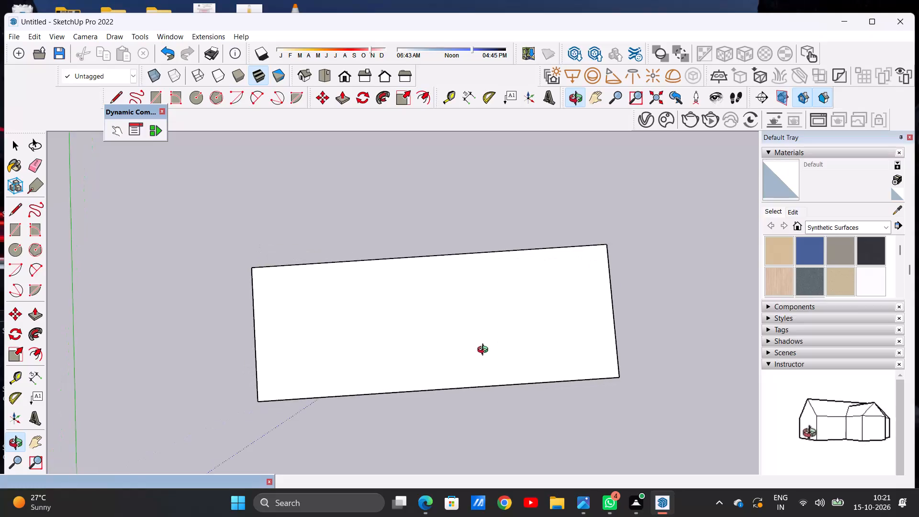
{"action": "middle_click_drag", "start_coordinate": [485, 351], "coordinate": [458, 352]}
{"action": "scroll", "coordinate": [458, 352], "scroll_direction": "up", "scroll_amount": 1}
{"action": "key", "text": "o"}
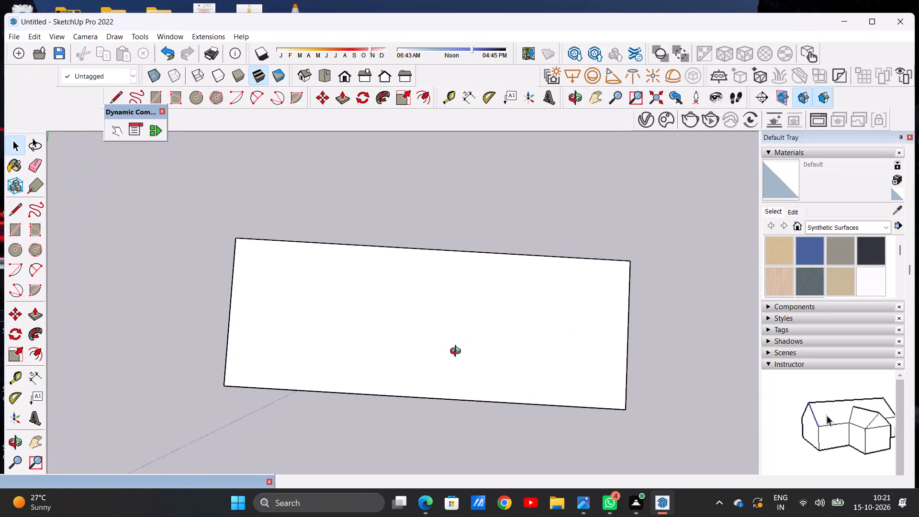
{"action": "key", "text": "f"}
{"action": "left_click", "coordinate": [420, 270]}
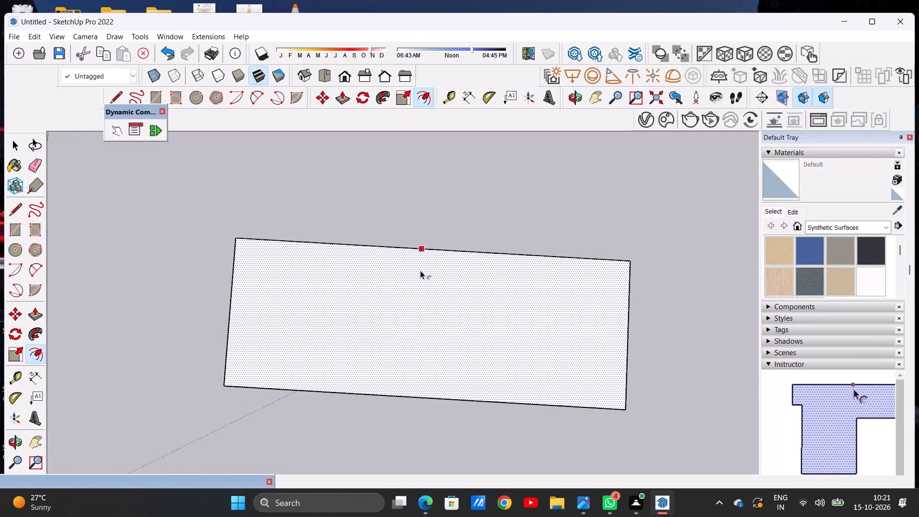
{"action": "left_click", "coordinate": [417, 259]}
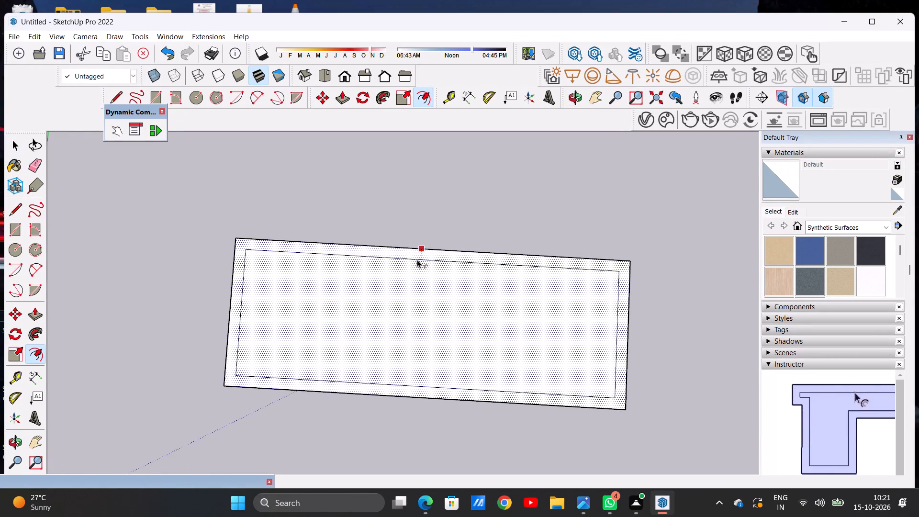
{"action": "key", "text": "space"}
In the Top view, draw two closely spaced vertical lines across the inner rectangle's full height, about a third of the way from its left edge.
{"action": "scroll", "coordinate": [444, 305], "scroll_direction": "down", "scroll_amount": 6}
{"action": "middle_click_drag", "start_coordinate": [424, 323], "coordinate": [445, 334]}
{"action": "left_click", "coordinate": [327, 73]}
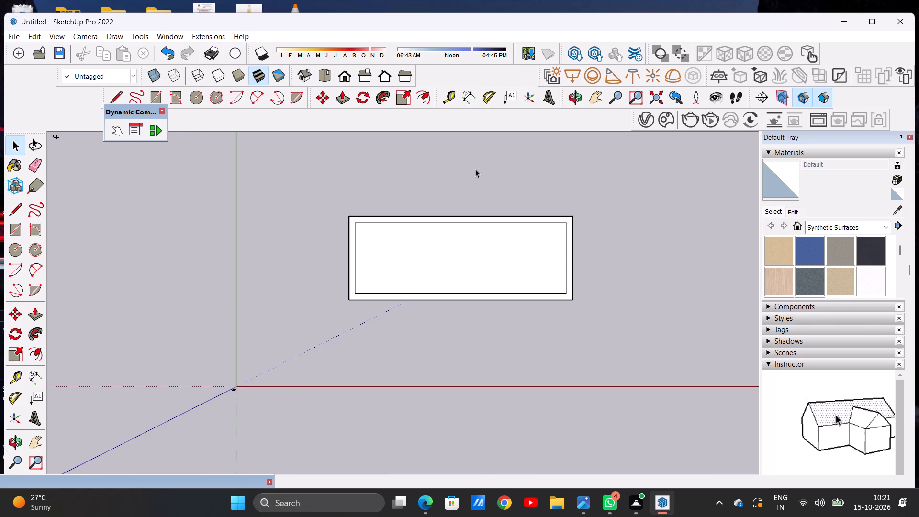
{"action": "scroll", "coordinate": [504, 162], "scroll_direction": "up", "scroll_amount": 4}
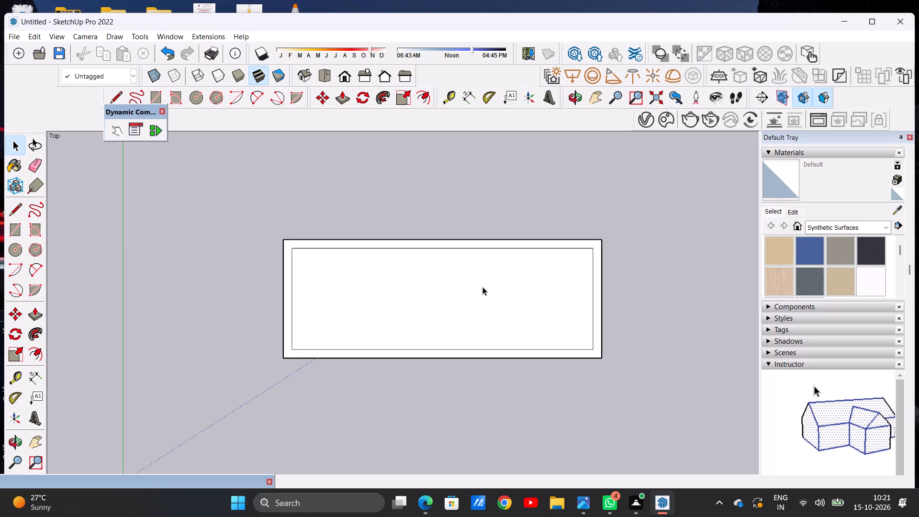
{"action": "scroll", "coordinate": [478, 292], "scroll_direction": "down", "scroll_amount": 4}
{"action": "scroll", "coordinate": [493, 287], "scroll_direction": "up", "scroll_amount": 4}
{"action": "key", "text": "l"}
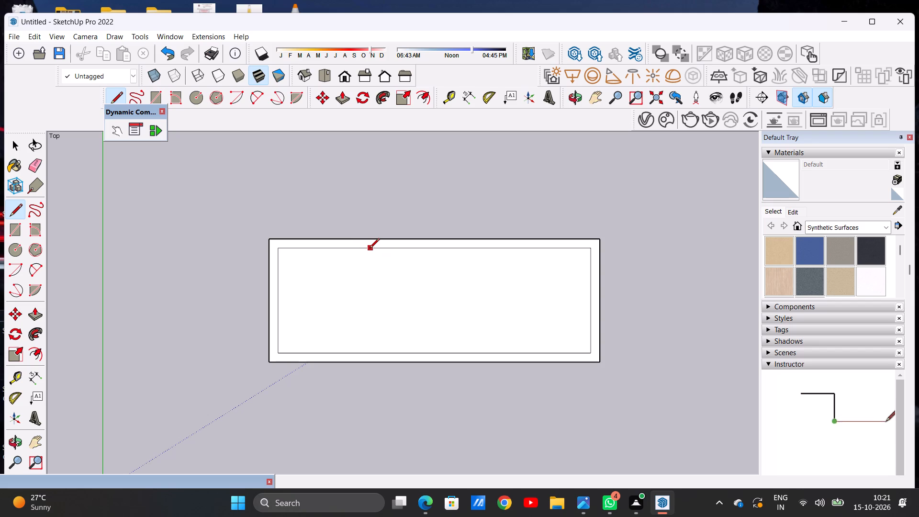
{"action": "left_click", "coordinate": [370, 249]}
{"action": "left_click", "coordinate": [372, 352]}
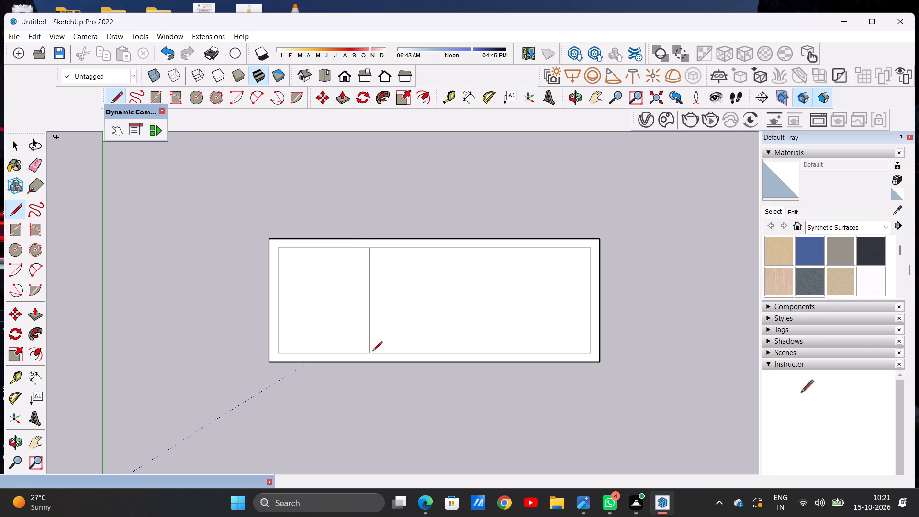
{"action": "left_click", "coordinate": [382, 247]}
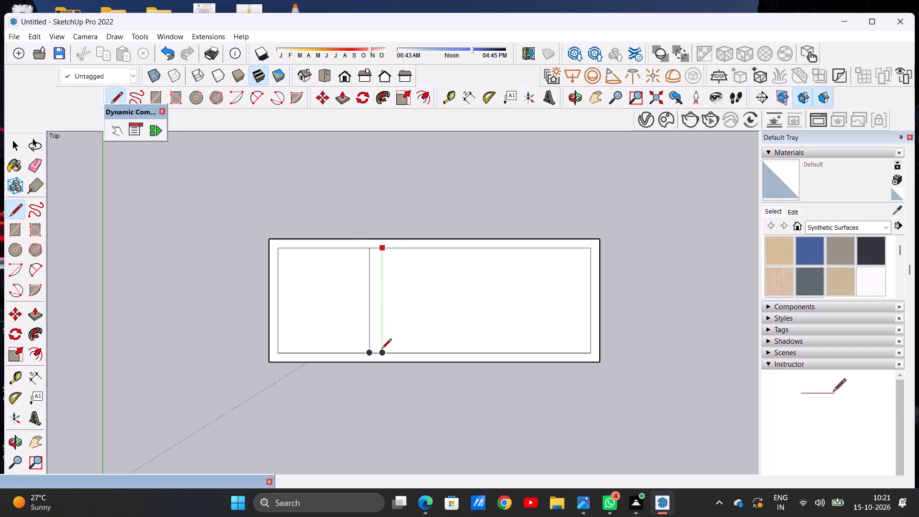
{"action": "left_click", "coordinate": [381, 350]}
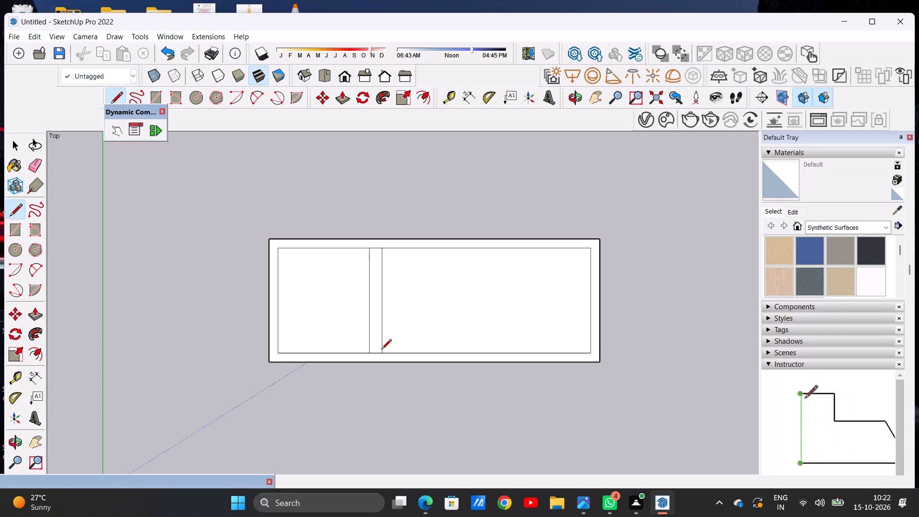
Draw a second pair of closely spaced vertical lines across the inner rectangle's full height, about two thirds of the way from its left edge.
{"action": "left_click", "coordinate": [492, 246]}
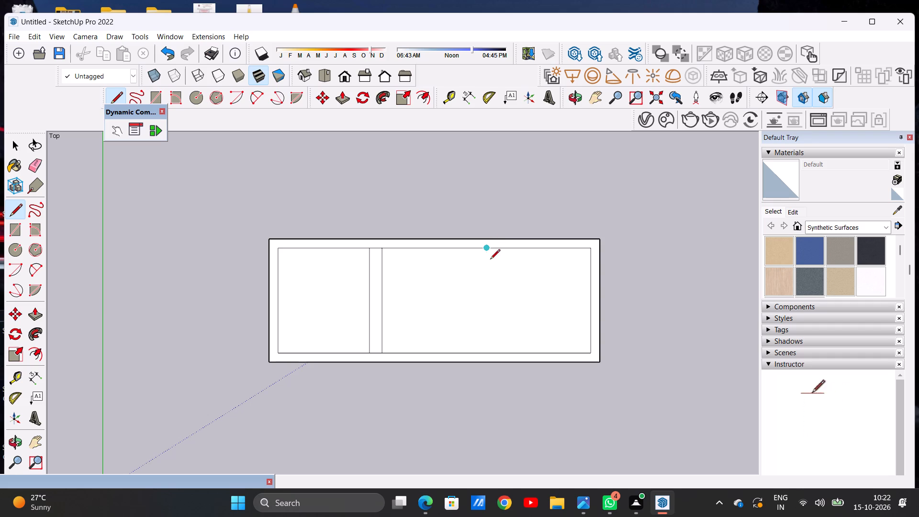
{"action": "left_click", "coordinate": [489, 349]}
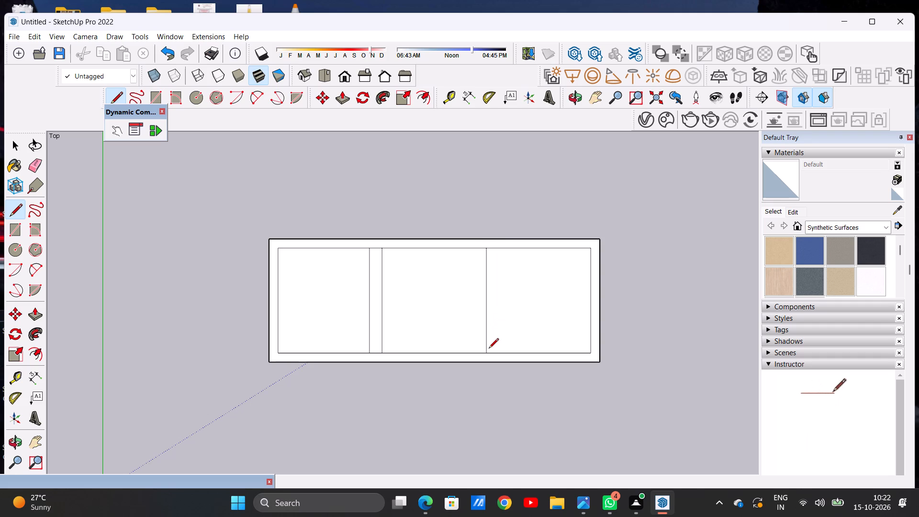
{"action": "scroll", "coordinate": [487, 362], "scroll_direction": "up", "scroll_amount": 17}
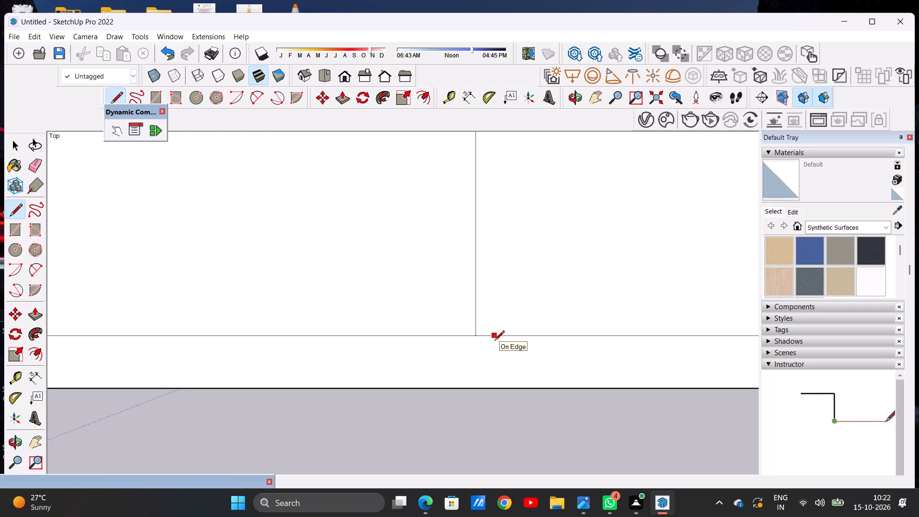
{"action": "scroll", "coordinate": [480, 344], "scroll_direction": "down", "scroll_amount": 18}
{"action": "scroll", "coordinate": [487, 206], "scroll_direction": "up", "scroll_amount": 2}
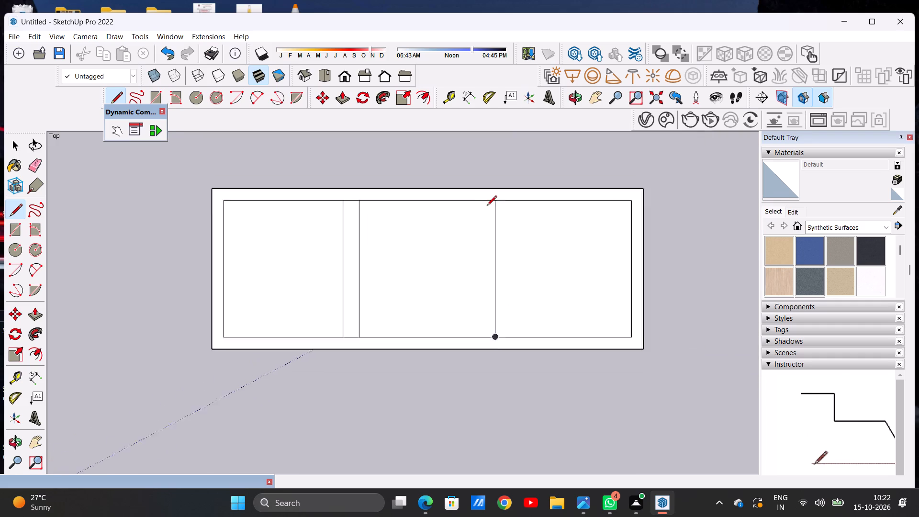
{"action": "scroll", "coordinate": [487, 206], "scroll_direction": "up", "scroll_amount": 3}
{"action": "left_click", "coordinate": [485, 198]}
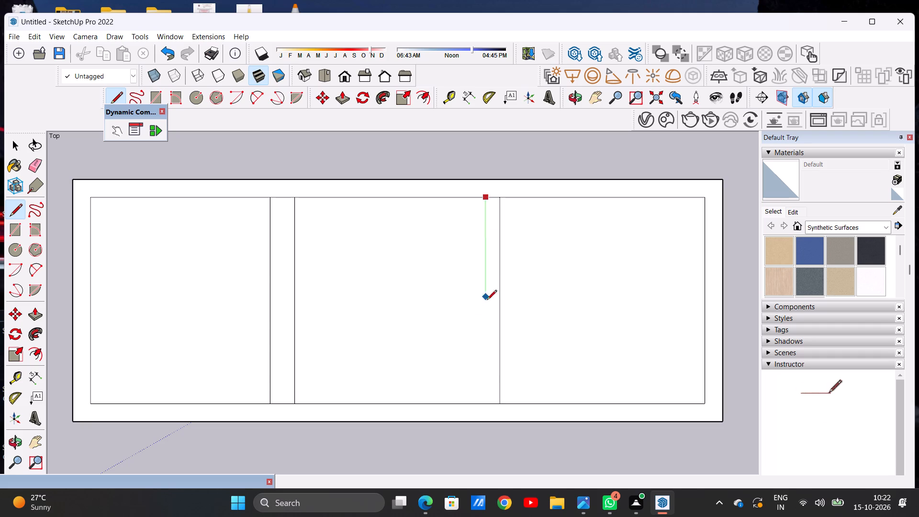
{"action": "left_click", "coordinate": [486, 399]}
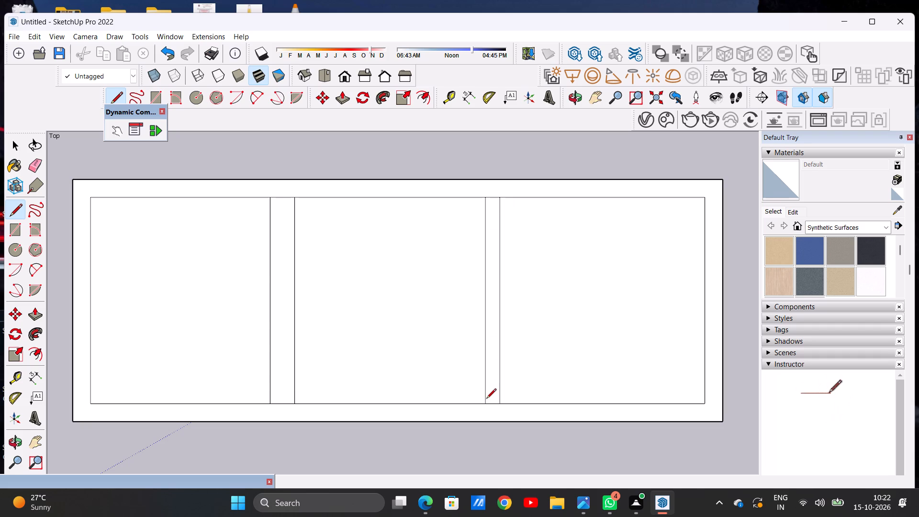
{"action": "key", "text": "space"}
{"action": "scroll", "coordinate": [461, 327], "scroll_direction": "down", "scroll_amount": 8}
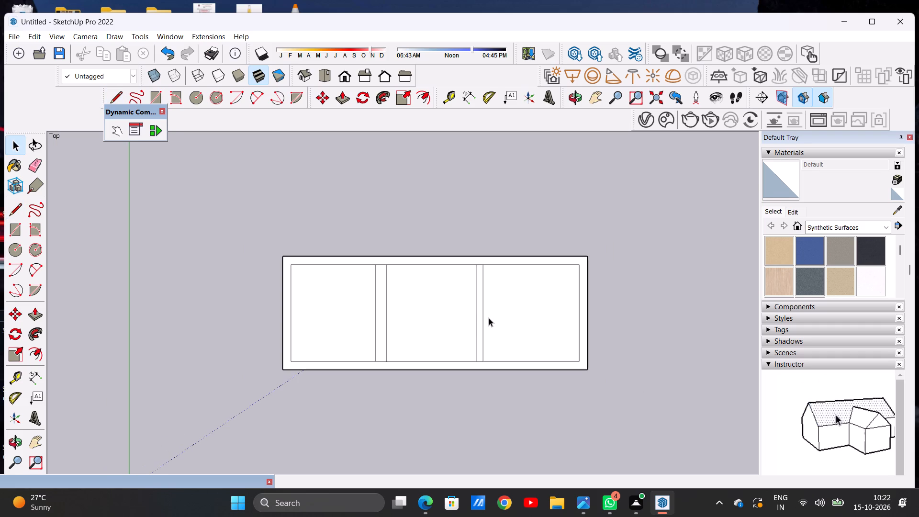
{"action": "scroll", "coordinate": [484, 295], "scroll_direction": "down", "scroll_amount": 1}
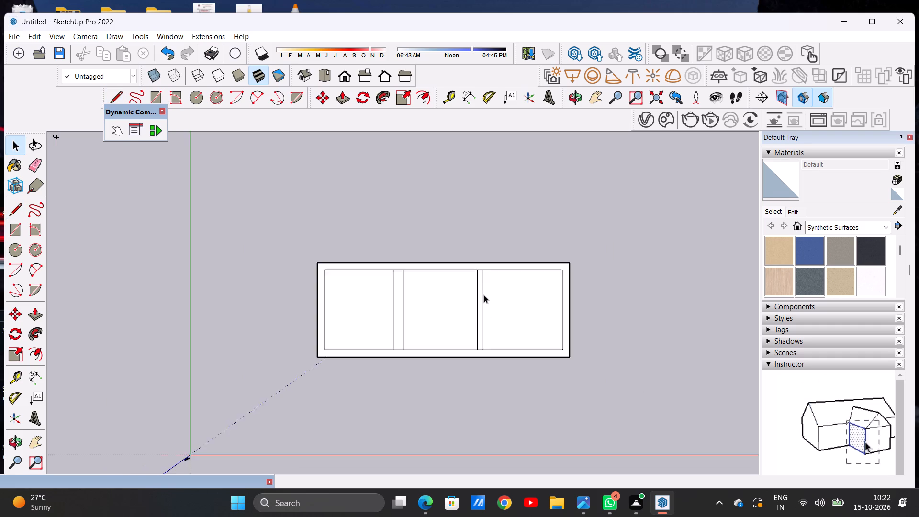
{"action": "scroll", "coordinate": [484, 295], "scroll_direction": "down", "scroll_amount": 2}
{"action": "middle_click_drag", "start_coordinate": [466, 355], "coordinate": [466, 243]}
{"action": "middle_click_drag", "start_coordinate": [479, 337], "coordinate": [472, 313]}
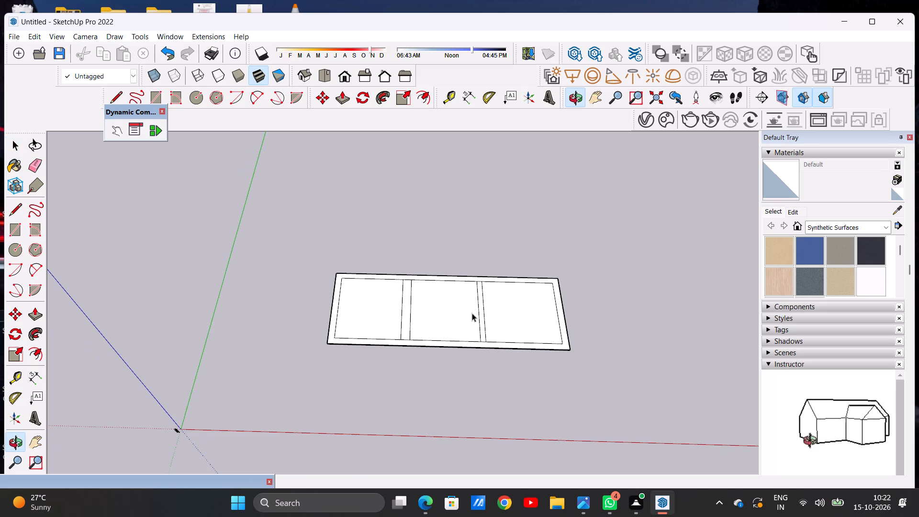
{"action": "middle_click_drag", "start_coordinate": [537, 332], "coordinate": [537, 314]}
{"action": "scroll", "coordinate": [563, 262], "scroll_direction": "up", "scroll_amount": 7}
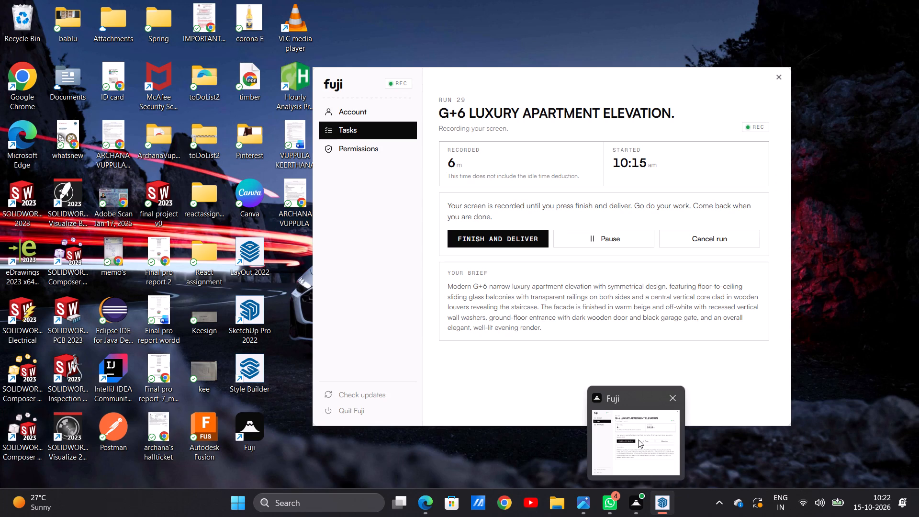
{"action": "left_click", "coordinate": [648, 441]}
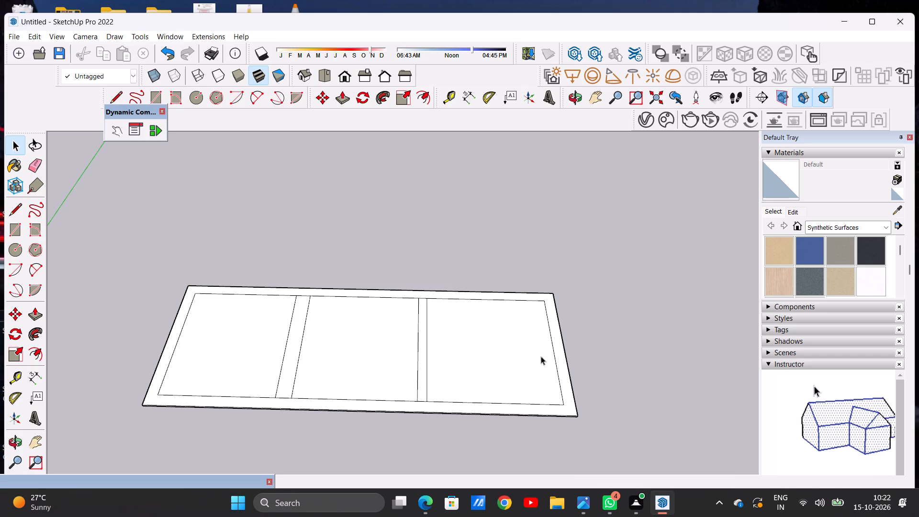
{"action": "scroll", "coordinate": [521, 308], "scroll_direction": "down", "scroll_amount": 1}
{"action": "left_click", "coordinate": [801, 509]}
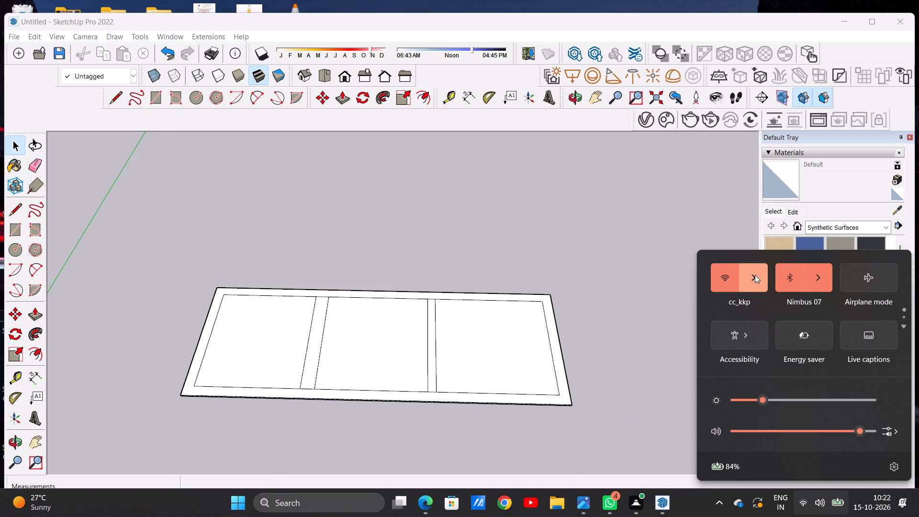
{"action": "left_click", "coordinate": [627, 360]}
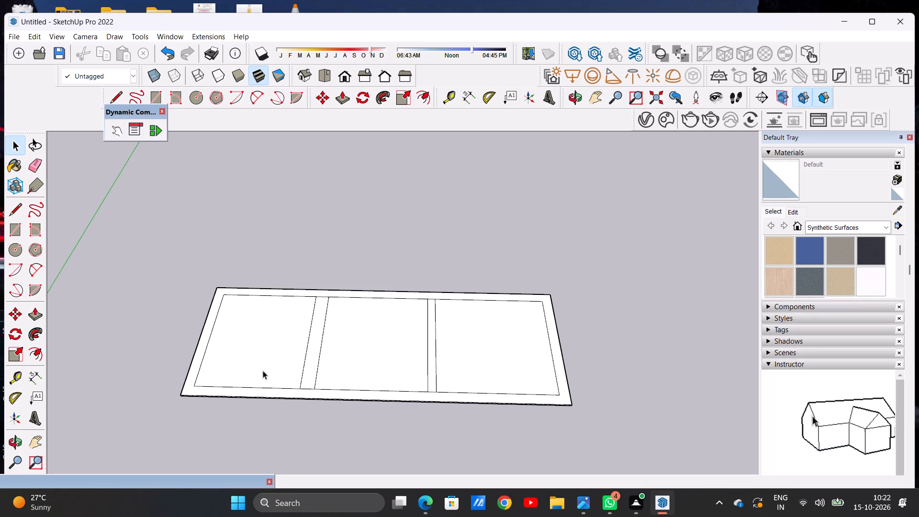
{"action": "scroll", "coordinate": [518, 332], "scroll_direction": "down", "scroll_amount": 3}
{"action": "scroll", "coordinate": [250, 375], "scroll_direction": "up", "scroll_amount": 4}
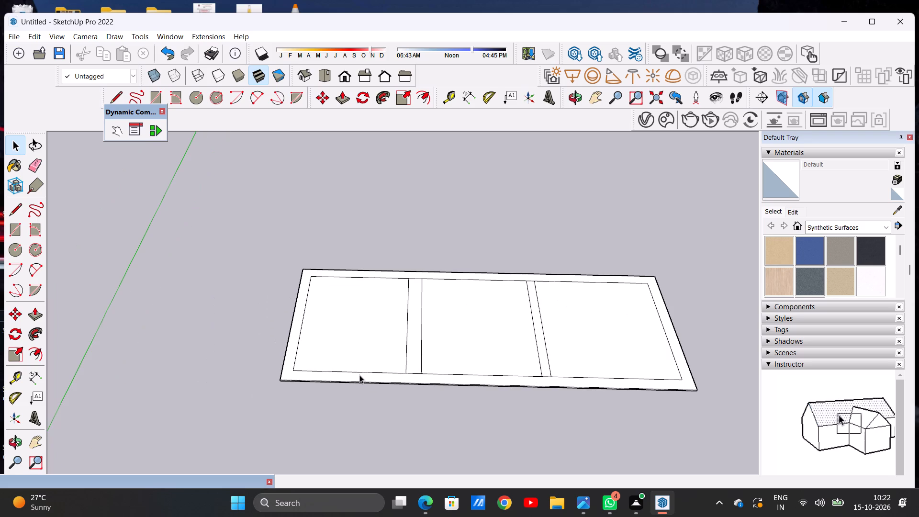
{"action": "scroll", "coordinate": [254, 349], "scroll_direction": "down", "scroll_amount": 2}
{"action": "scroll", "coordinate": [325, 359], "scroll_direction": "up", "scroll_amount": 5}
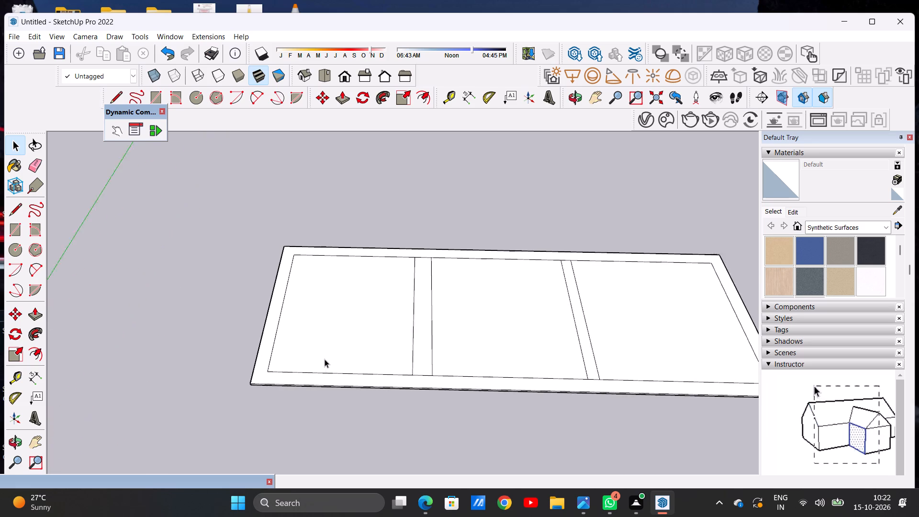
Draw two short lines from the inner rectangle's front corners out to the slab's side edges, separating the front border strip.
{"action": "key", "text": "l"}
{"action": "scroll", "coordinate": [270, 366], "scroll_direction": "up", "scroll_amount": 5}
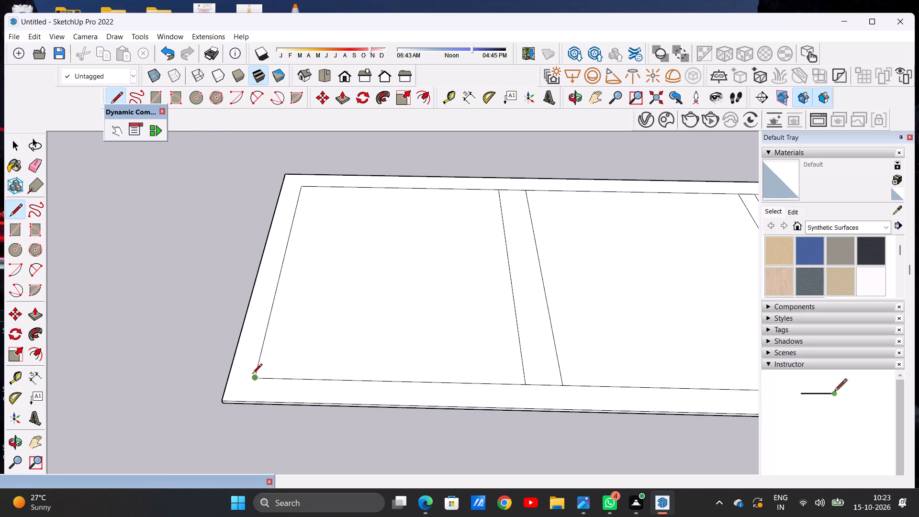
{"action": "left_click", "coordinate": [253, 374]}
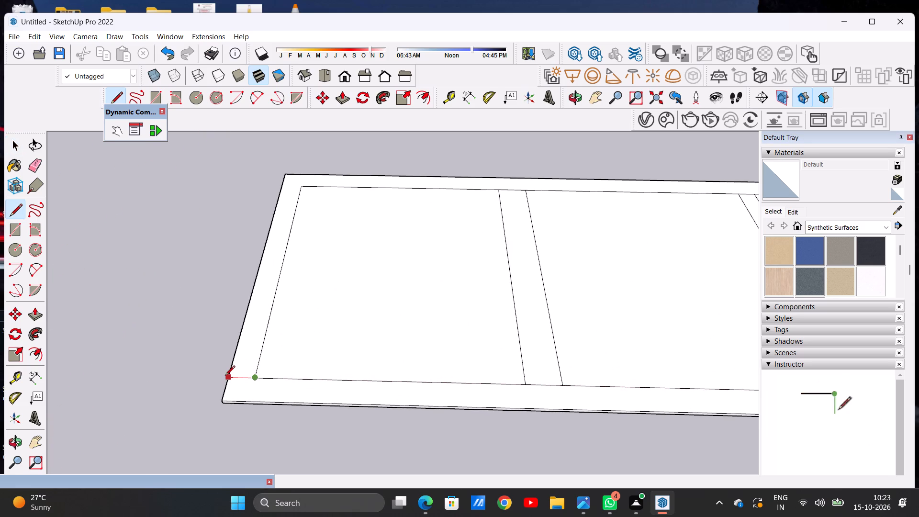
{"action": "left_click", "coordinate": [225, 376]}
{"action": "scroll", "coordinate": [220, 366], "scroll_direction": "down", "scroll_amount": 8}
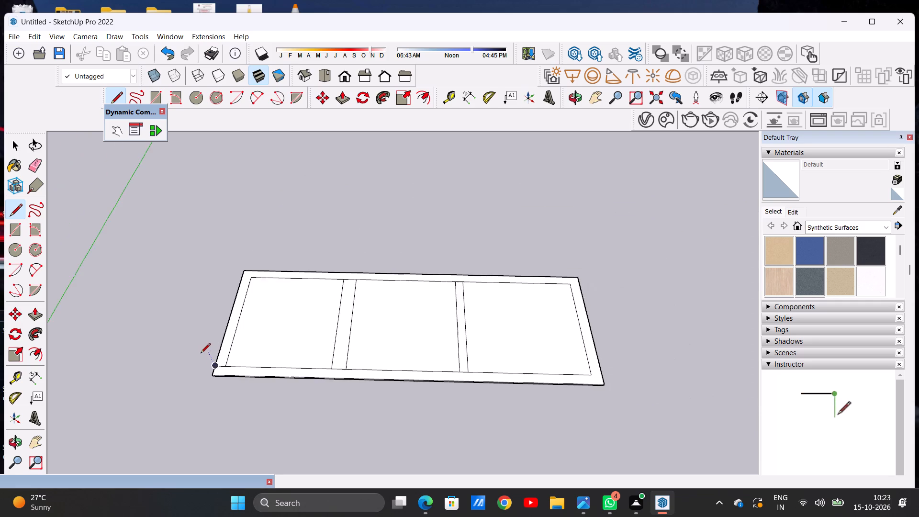
{"action": "scroll", "coordinate": [201, 354], "scroll_direction": "down", "scroll_amount": 5}
{"action": "scroll", "coordinate": [576, 369], "scroll_direction": "up", "scroll_amount": 4}
{"action": "scroll", "coordinate": [576, 369], "scroll_direction": "down", "scroll_amount": 1}
{"action": "scroll", "coordinate": [574, 369], "scroll_direction": "up", "scroll_amount": 9}
{"action": "scroll", "coordinate": [581, 369], "scroll_direction": "down", "scroll_amount": 1}
{"action": "scroll", "coordinate": [581, 369], "scroll_direction": "up", "scroll_amount": 5}
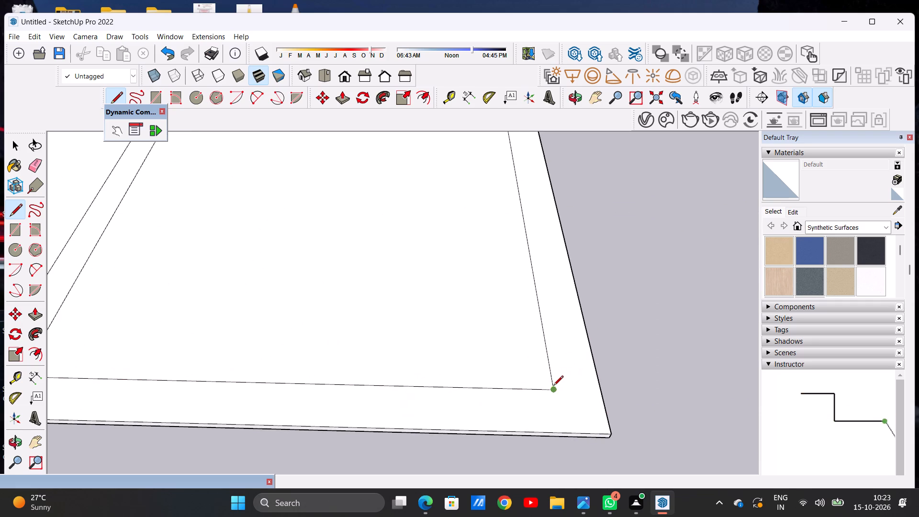
{"action": "left_click", "coordinate": [553, 389]}
{"action": "left_click", "coordinate": [600, 387]}
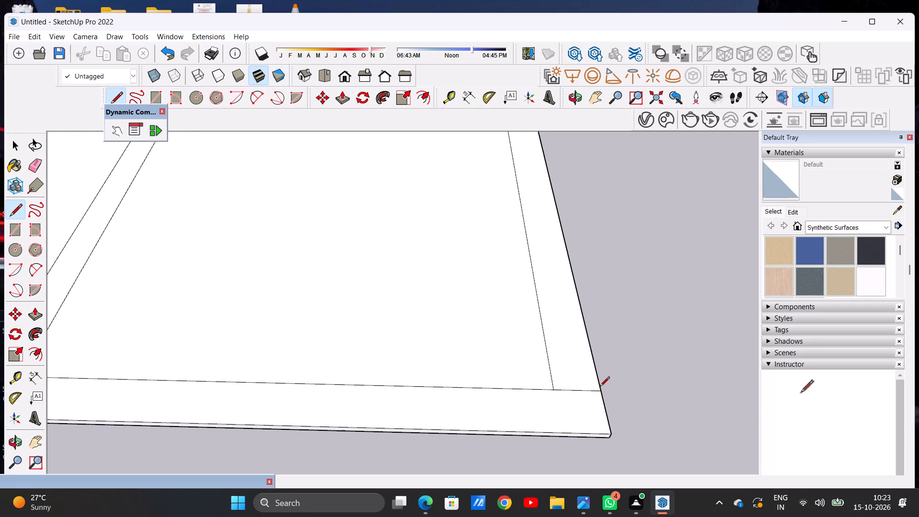
{"action": "key", "text": "space"}
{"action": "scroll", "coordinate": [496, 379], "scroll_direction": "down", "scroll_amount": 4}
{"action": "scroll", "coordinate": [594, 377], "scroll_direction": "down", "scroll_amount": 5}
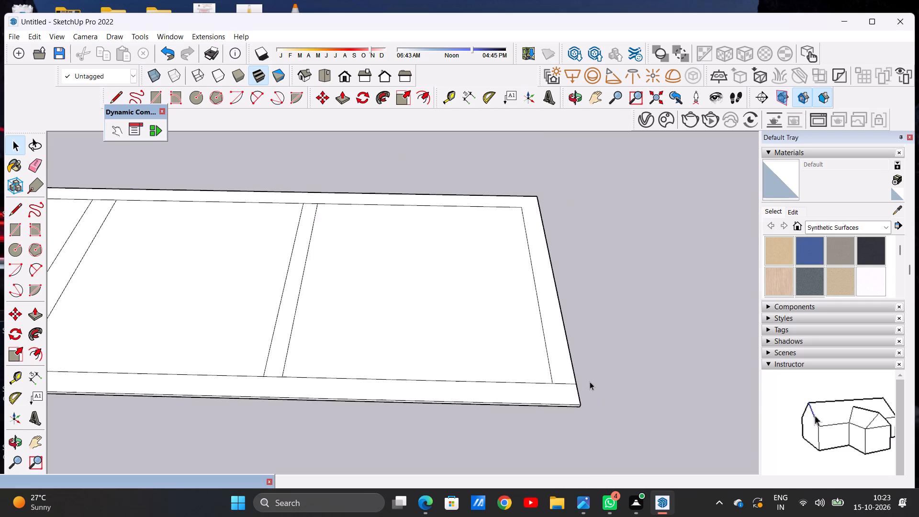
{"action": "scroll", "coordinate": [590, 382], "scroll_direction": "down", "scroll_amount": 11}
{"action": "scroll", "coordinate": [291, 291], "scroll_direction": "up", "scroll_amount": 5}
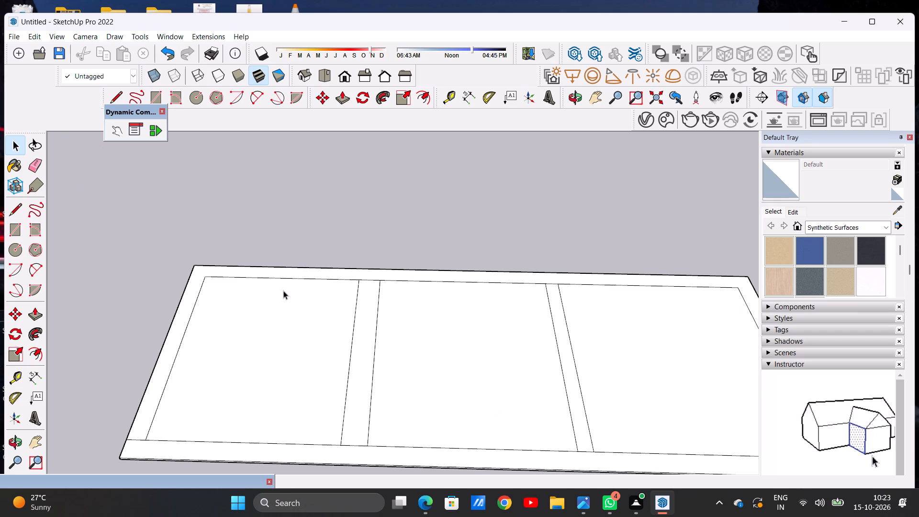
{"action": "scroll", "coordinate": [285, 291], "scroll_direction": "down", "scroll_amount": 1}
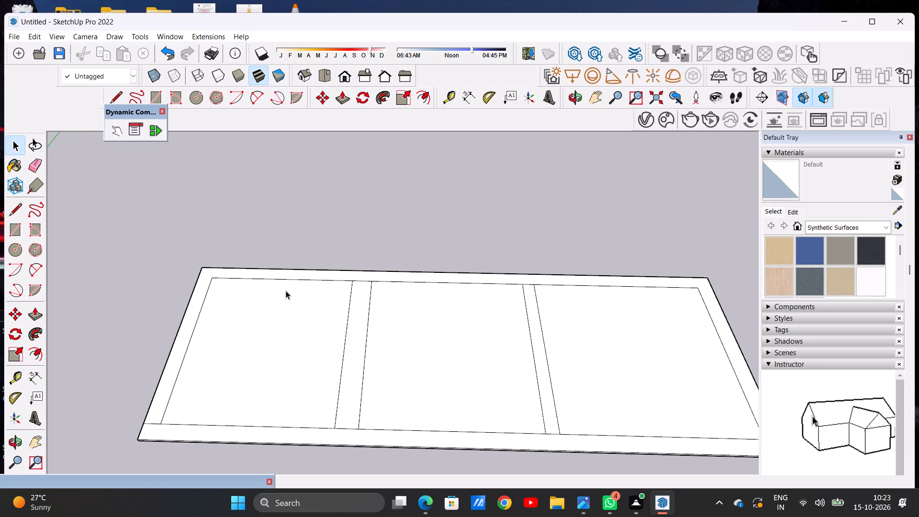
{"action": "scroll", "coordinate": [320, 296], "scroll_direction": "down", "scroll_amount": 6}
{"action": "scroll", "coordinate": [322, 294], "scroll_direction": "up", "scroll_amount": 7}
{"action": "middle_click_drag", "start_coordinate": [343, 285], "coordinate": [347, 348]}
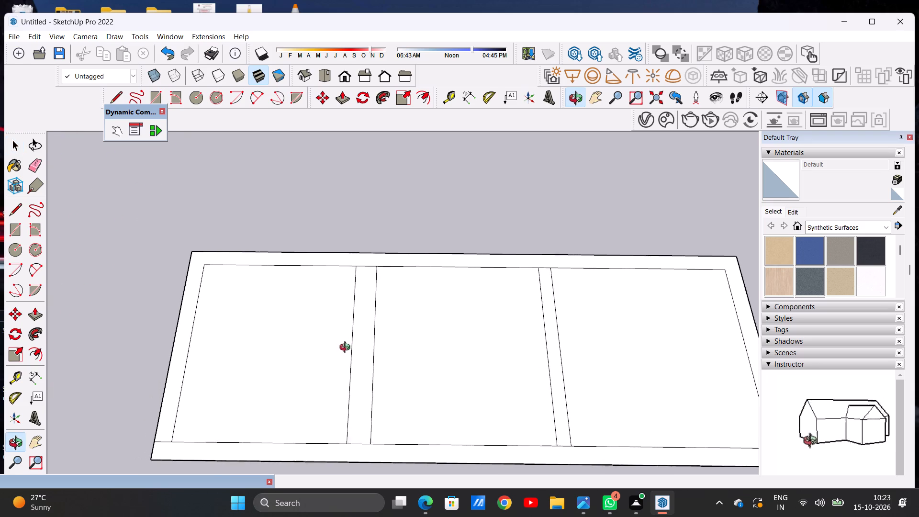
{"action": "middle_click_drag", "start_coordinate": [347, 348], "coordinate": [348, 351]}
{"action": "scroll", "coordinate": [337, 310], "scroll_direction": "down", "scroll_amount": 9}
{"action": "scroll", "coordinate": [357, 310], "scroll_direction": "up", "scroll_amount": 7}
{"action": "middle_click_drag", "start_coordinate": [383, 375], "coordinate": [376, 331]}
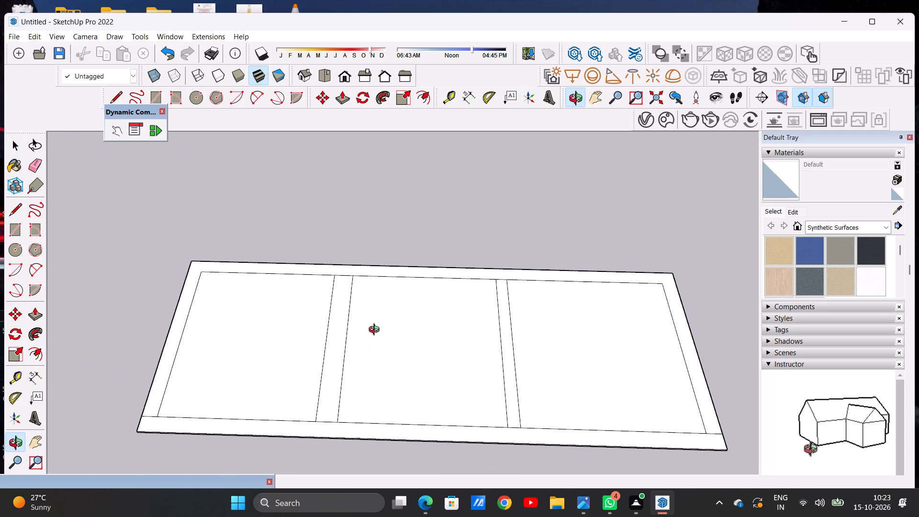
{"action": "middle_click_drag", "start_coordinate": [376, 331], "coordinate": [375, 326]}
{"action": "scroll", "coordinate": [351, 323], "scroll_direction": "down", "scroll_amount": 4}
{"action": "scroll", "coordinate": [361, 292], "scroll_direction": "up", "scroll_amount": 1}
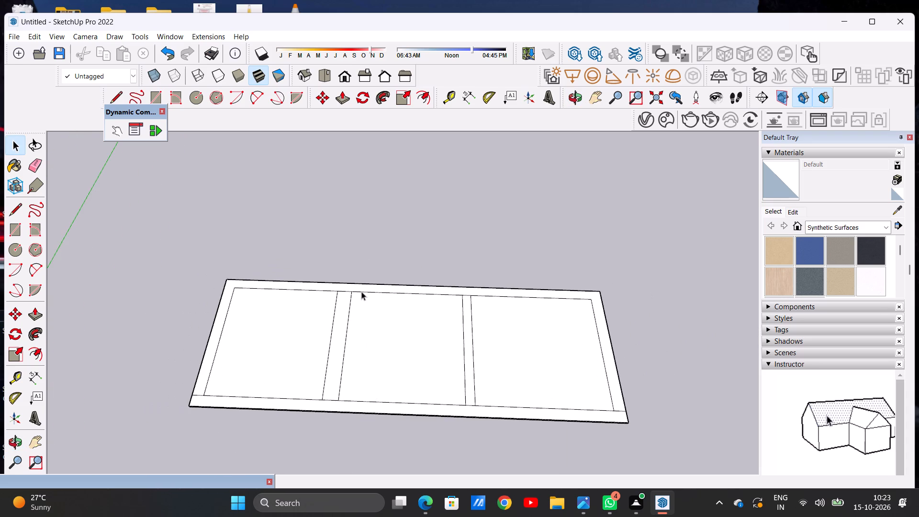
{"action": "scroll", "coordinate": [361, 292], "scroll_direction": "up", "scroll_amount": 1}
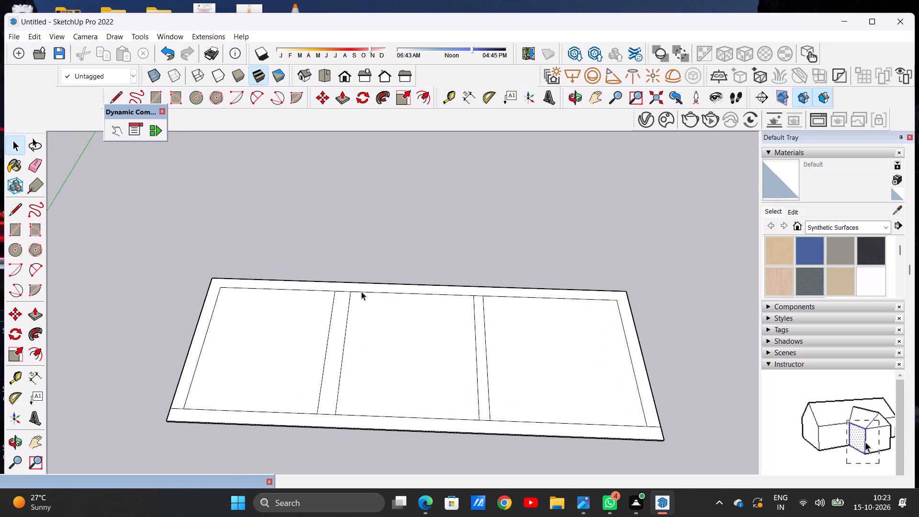
Push/Pull the U-shaped border face along the back and both sides upward by 10' to form walls.
{"action": "key", "text": "p"}
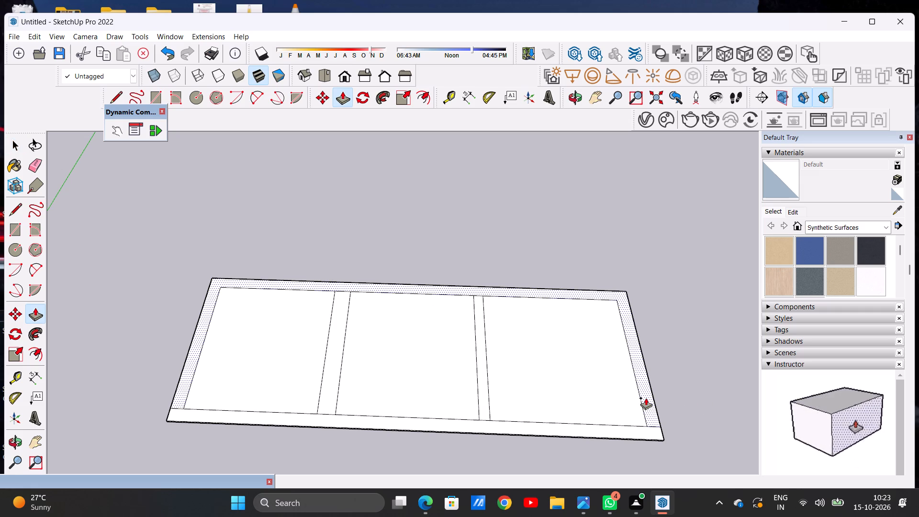
{"action": "left_click", "coordinate": [646, 398]}
{"action": "scroll", "coordinate": [650, 321], "scroll_direction": "down", "scroll_amount": 6}
{"action": "middle_click_drag", "start_coordinate": [645, 321], "coordinate": [639, 298]}
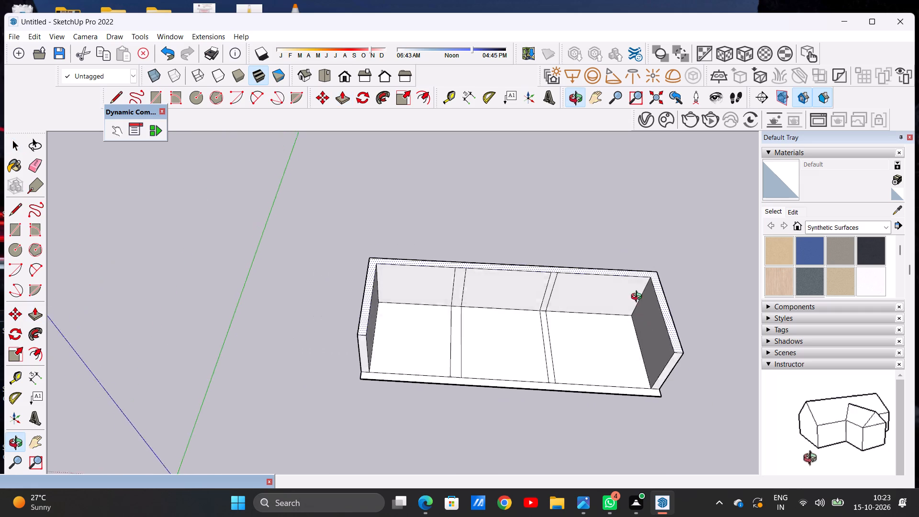
{"action": "middle_click_drag", "start_coordinate": [639, 298], "coordinate": [624, 215]}
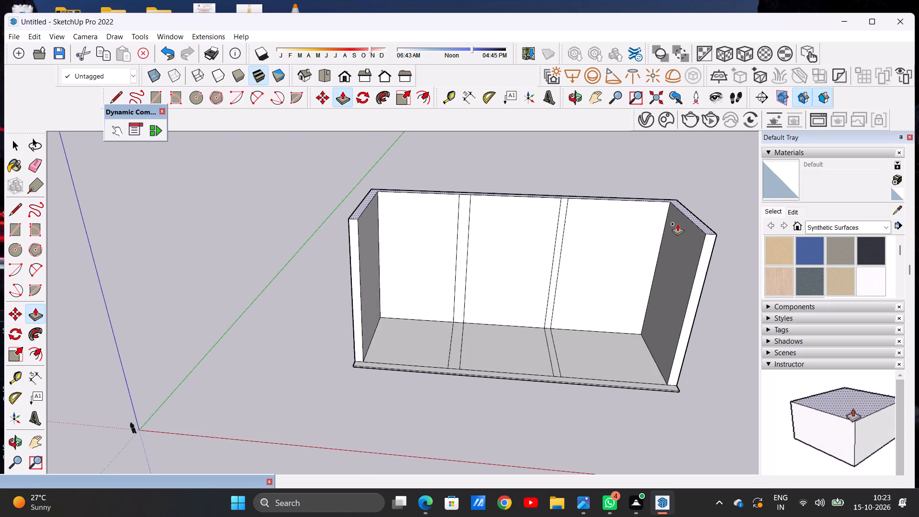
{"action": "type", "text": "10'"}
{"action": "key", "text": "Return"}
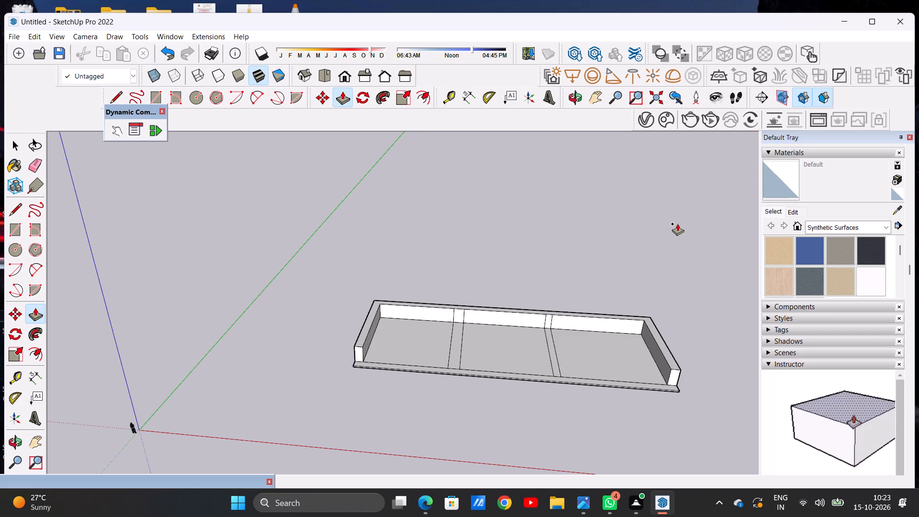
{"action": "scroll", "coordinate": [209, 400], "scroll_direction": "down", "scroll_amount": 4}
{"action": "middle_click_drag", "start_coordinate": [209, 393], "coordinate": [237, 415]}
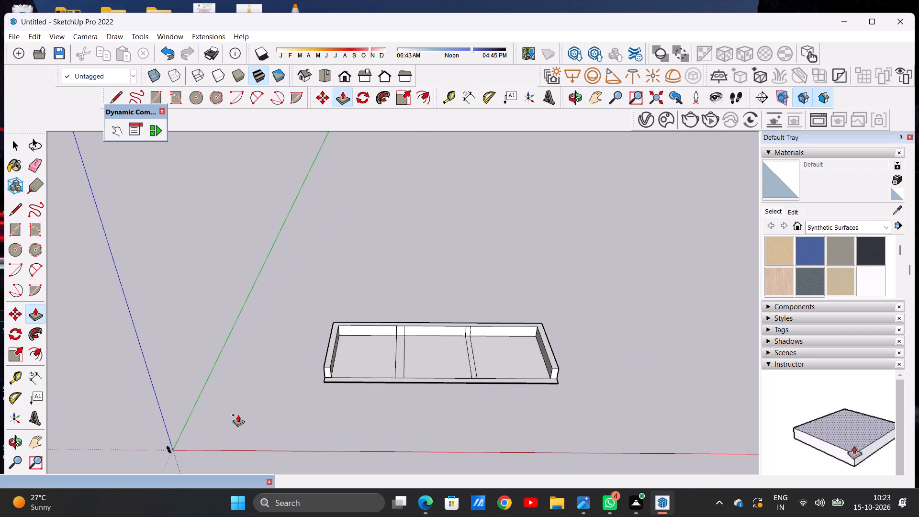
{"action": "key", "text": "space"}
Push/Pull the top of the U-shaped wall further upward freehand, making the walls several times taller.
{"action": "scroll", "coordinate": [526, 356], "scroll_direction": "up", "scroll_amount": 7}
{"action": "middle_click_drag", "start_coordinate": [558, 416], "coordinate": [330, 274]}
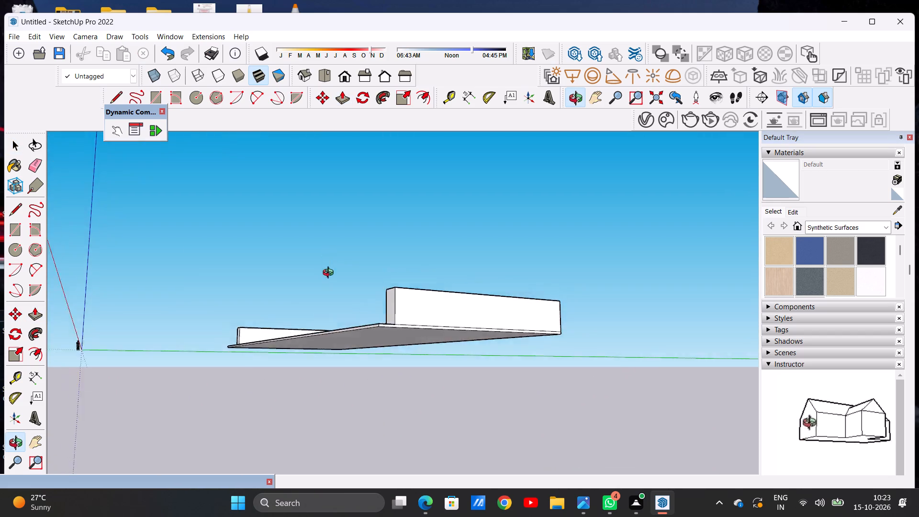
{"action": "middle_click_drag", "start_coordinate": [330, 274], "coordinate": [544, 377]}
{"action": "scroll", "coordinate": [550, 372], "scroll_direction": "down", "scroll_amount": 6}
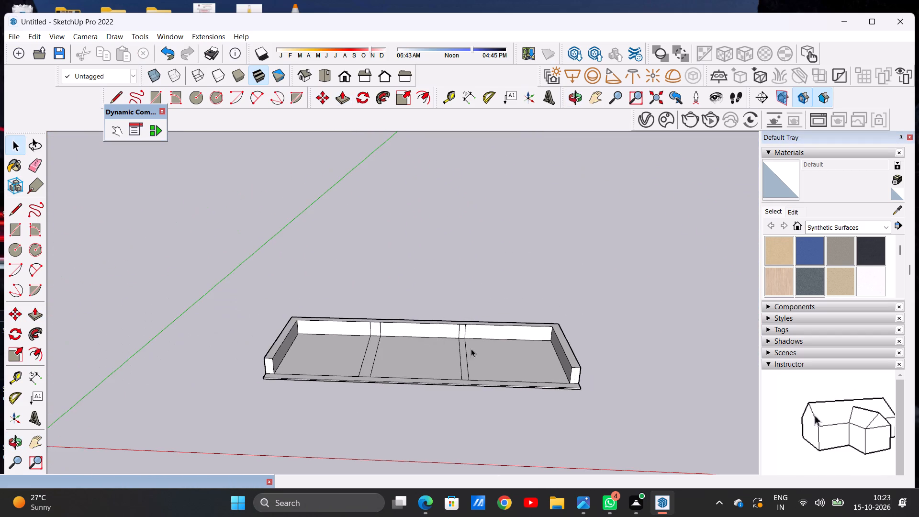
{"action": "scroll", "coordinate": [397, 344], "scroll_direction": "up", "scroll_amount": 4}
{"action": "key", "text": "p"}
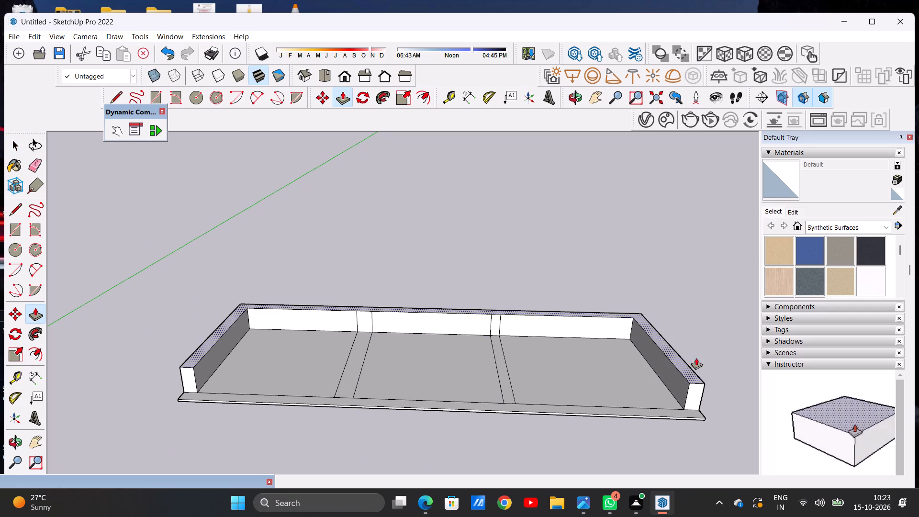
{"action": "left_click", "coordinate": [691, 373]}
{"action": "scroll", "coordinate": [687, 305], "scroll_direction": "down", "scroll_amount": 9}
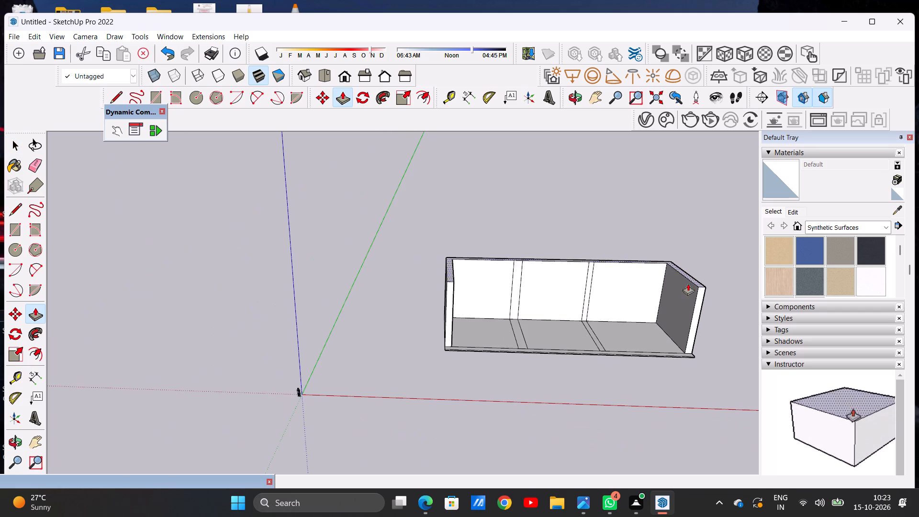
{"action": "middle_click_drag", "start_coordinate": [697, 290], "coordinate": [656, 221]}
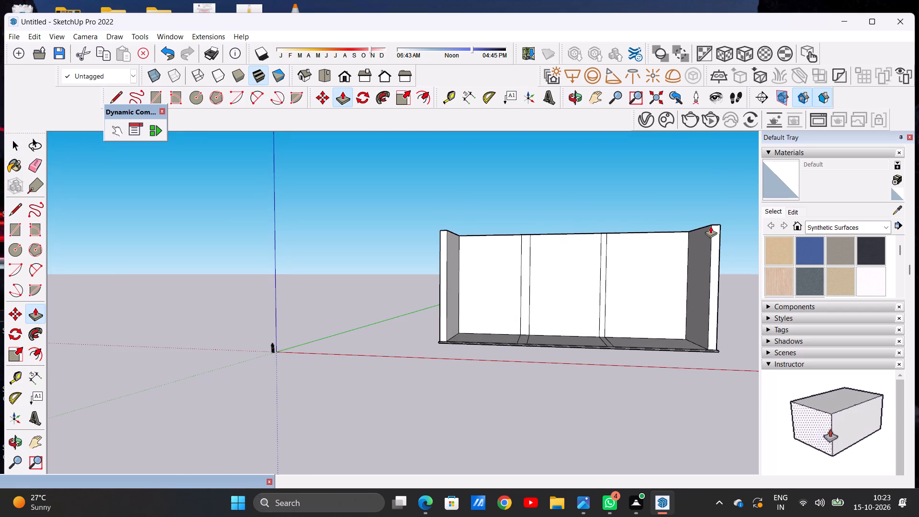
{"action": "left_click", "coordinate": [714, 237]}
{"action": "key", "text": "space"}
Examine the raised walls and the floor strips in the Top and Front views and from above.
{"action": "scroll", "coordinate": [356, 366], "scroll_direction": "down", "scroll_amount": 6}
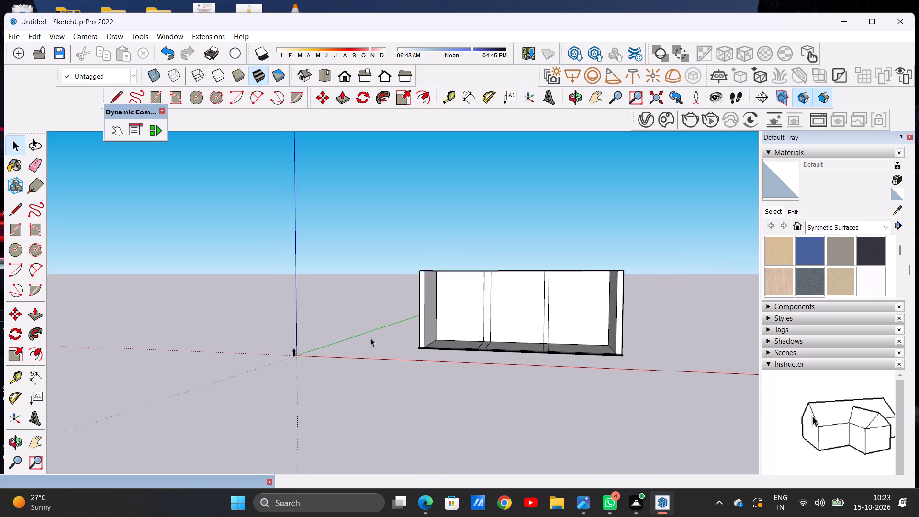
{"action": "left_click", "coordinate": [320, 75]}
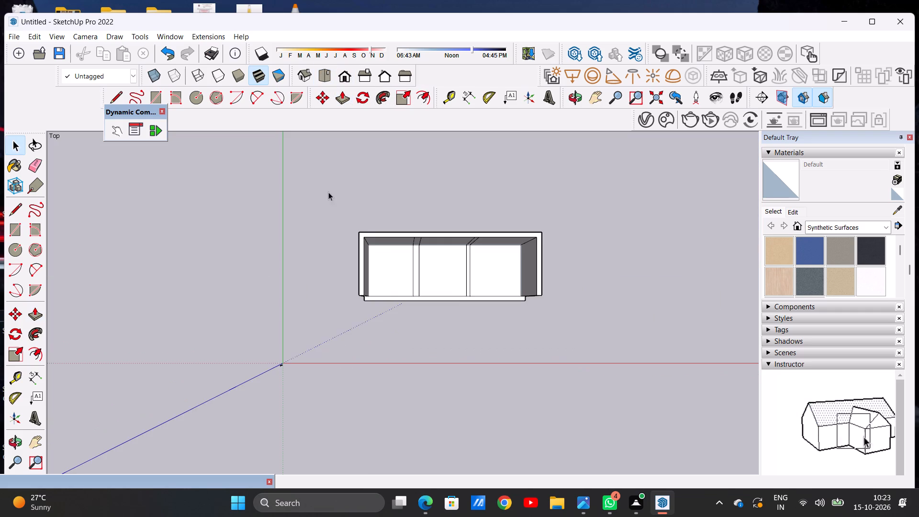
{"action": "scroll", "coordinate": [476, 297], "scroll_direction": "up", "scroll_amount": 6}
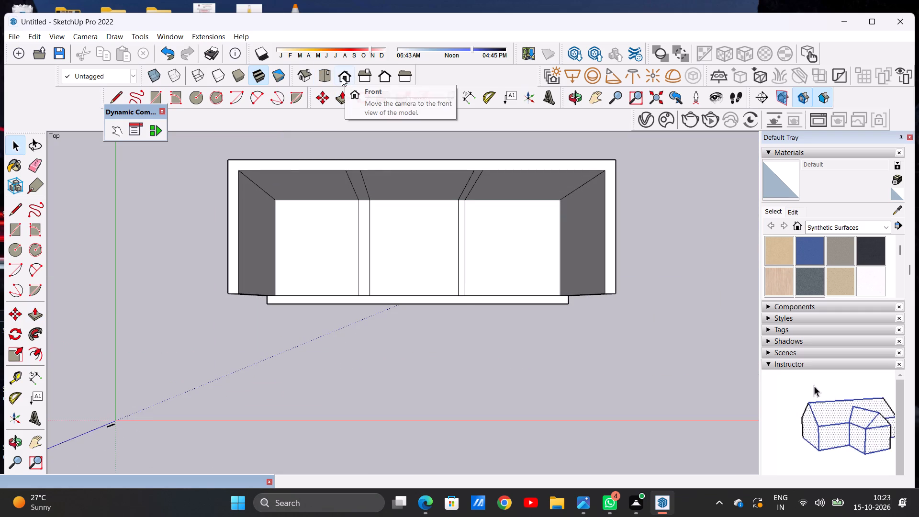
{"action": "left_click", "coordinate": [341, 78]}
{"action": "scroll", "coordinate": [386, 283], "scroll_direction": "down", "scroll_amount": 3}
{"action": "scroll", "coordinate": [477, 298], "scroll_direction": "up", "scroll_amount": 5}
{"action": "middle_click_drag", "start_coordinate": [464, 318], "coordinate": [457, 443]}
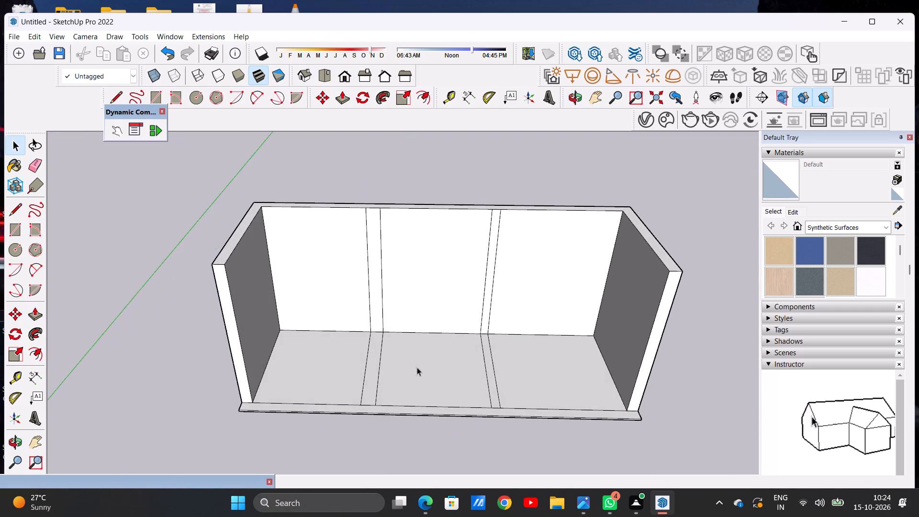
{"action": "scroll", "coordinate": [397, 325], "scroll_direction": "down", "scroll_amount": 6}
{"action": "middle_click_drag", "start_coordinate": [400, 322], "coordinate": [392, 385]}
{"action": "scroll", "coordinate": [390, 339], "scroll_direction": "up", "scroll_amount": 1}
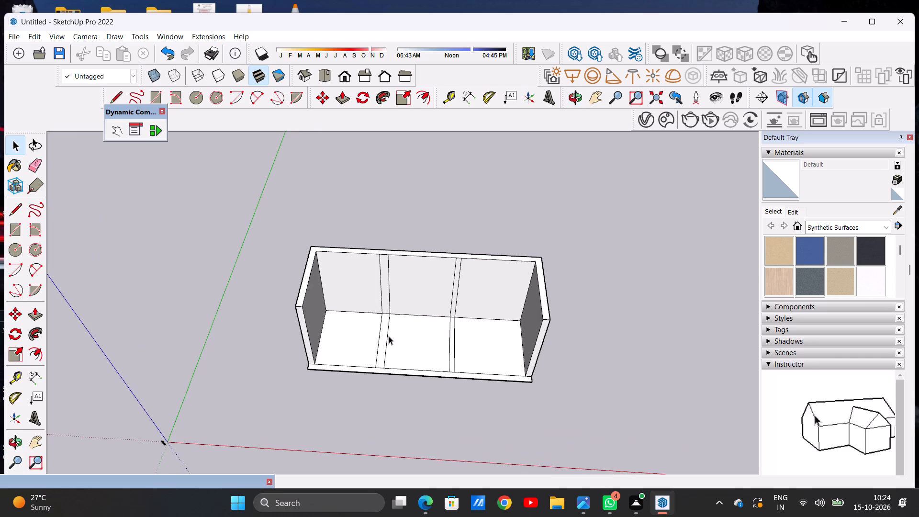
{"action": "scroll", "coordinate": [389, 336], "scroll_direction": "down", "scroll_amount": 2}
{"action": "scroll", "coordinate": [389, 336], "scroll_direction": "up", "scroll_amount": 3}
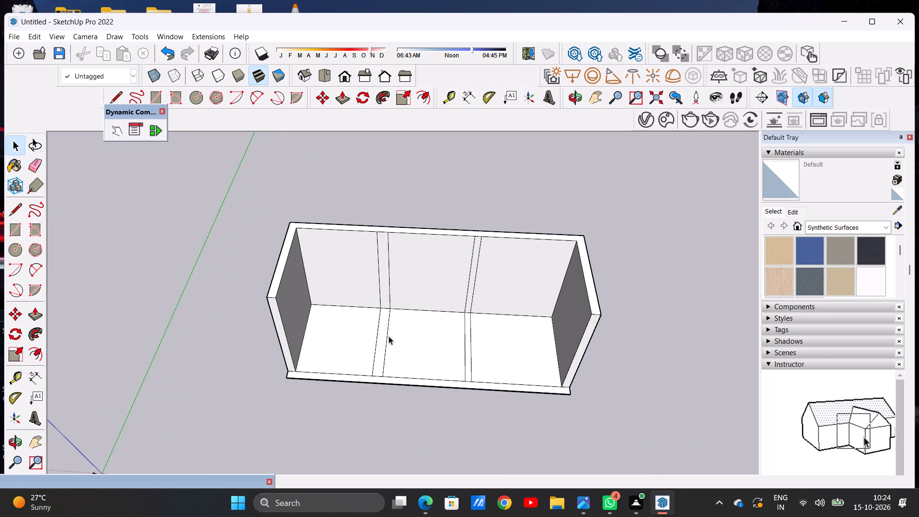
{"action": "scroll", "coordinate": [389, 336], "scroll_direction": "up", "scroll_amount": 2}
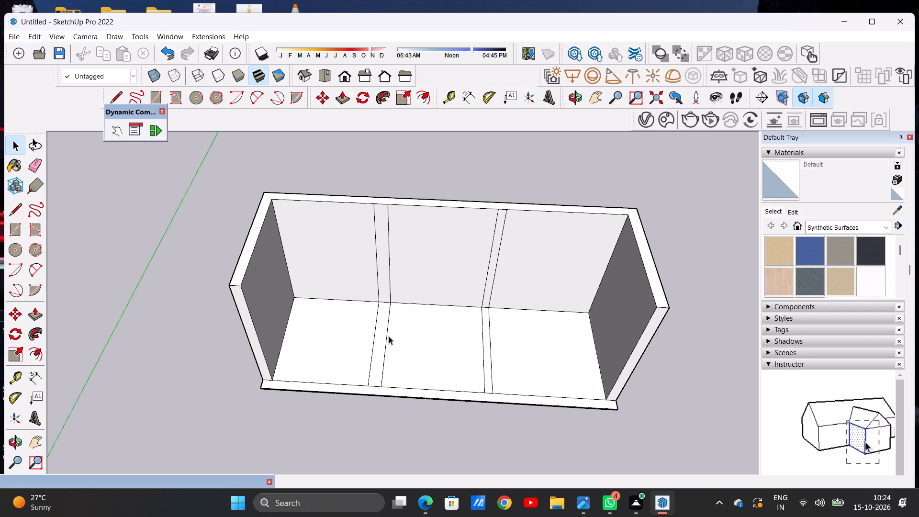
Push/Pull the left floor strip upward to the top of the back wall to form the first partition.
{"action": "key", "text": "p"}
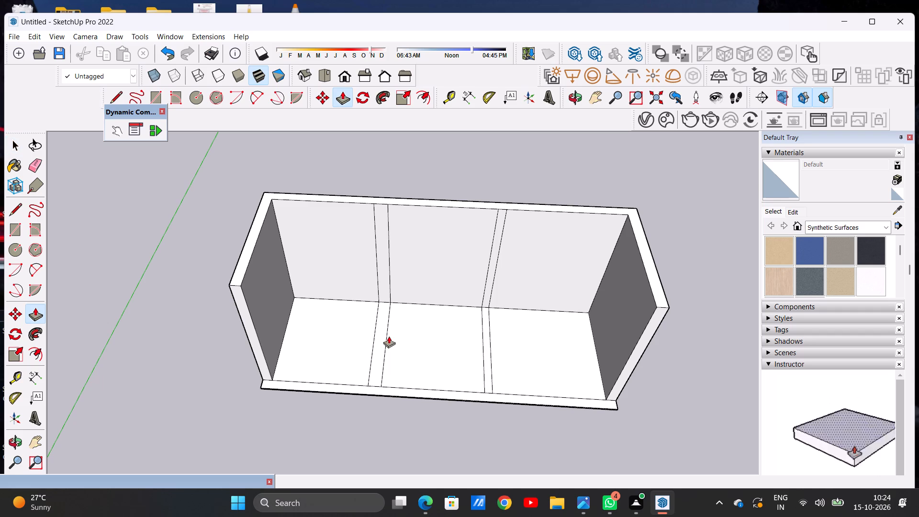
{"action": "scroll", "coordinate": [376, 310], "scroll_direction": "up", "scroll_amount": 5}
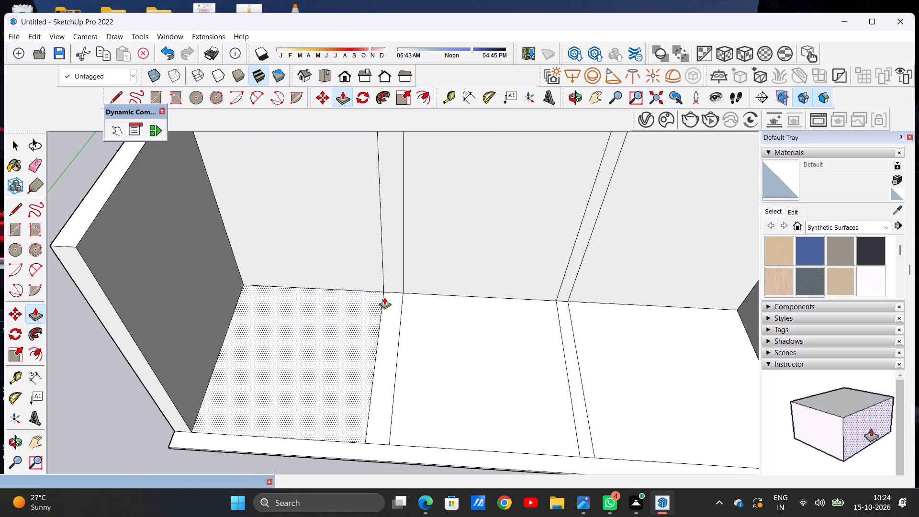
{"action": "left_click", "coordinate": [385, 297]}
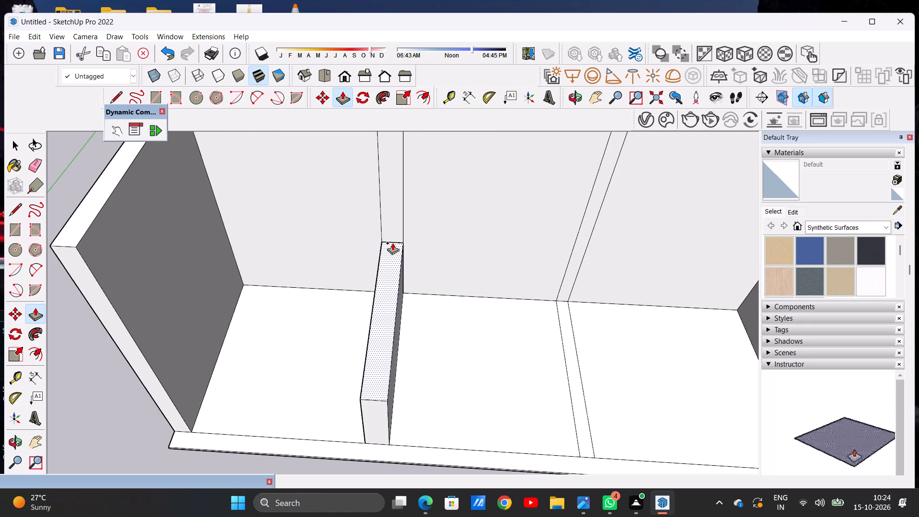
{"action": "scroll", "coordinate": [392, 247], "scroll_direction": "down", "scroll_amount": 14}
{"action": "scroll", "coordinate": [399, 199], "scroll_direction": "up", "scroll_amount": 18}
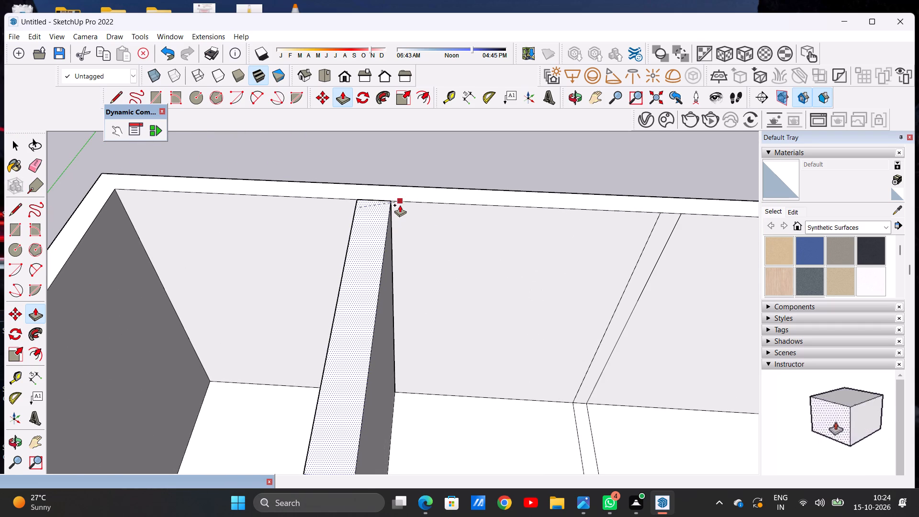
{"action": "left_click", "coordinate": [397, 204]}
Push/Pull the right floor strip upward to the top of the back wall to form the second partition.
{"action": "scroll", "coordinate": [383, 254], "scroll_direction": "down", "scroll_amount": 13}
{"action": "scroll", "coordinate": [467, 286], "scroll_direction": "up", "scroll_amount": 2}
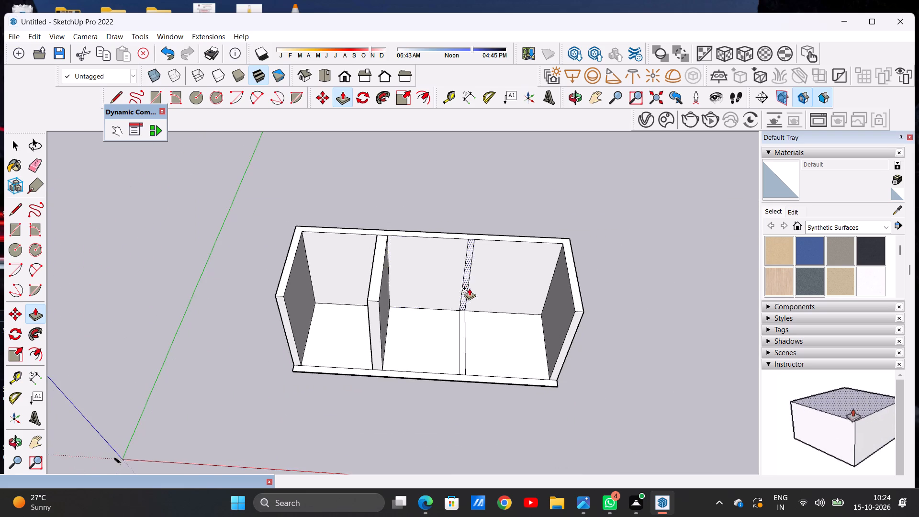
{"action": "scroll", "coordinate": [469, 288], "scroll_direction": "up", "scroll_amount": 12}
{"action": "left_click", "coordinate": [448, 371]}
{"action": "scroll", "coordinate": [450, 282], "scroll_direction": "down", "scroll_amount": 10}
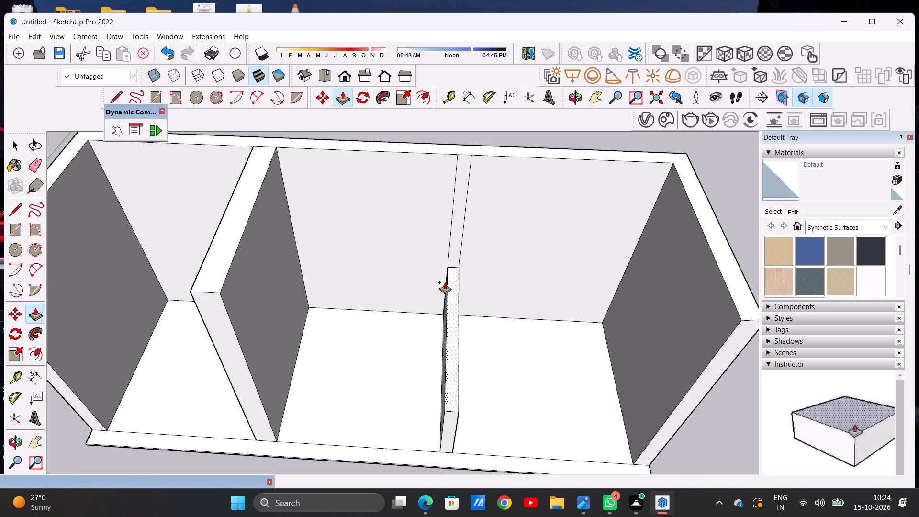
{"action": "scroll", "coordinate": [445, 282], "scroll_direction": "down", "scroll_amount": 3}
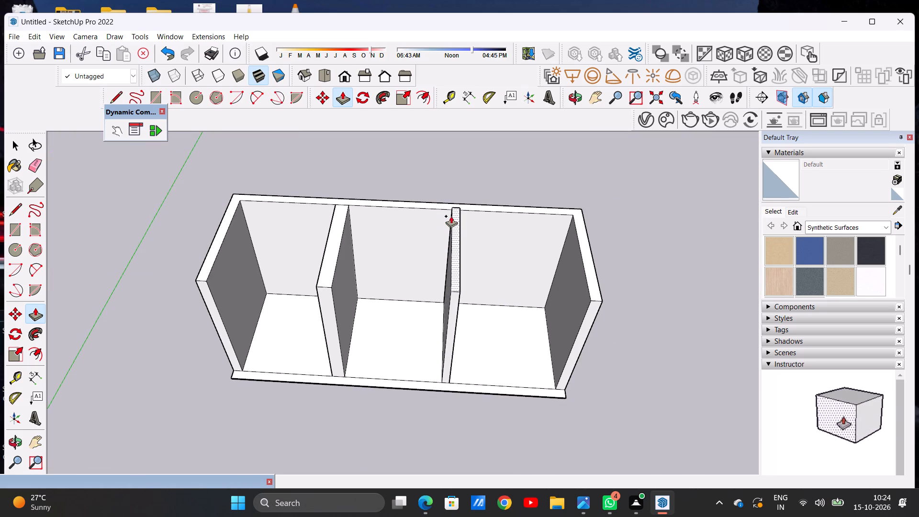
{"action": "middle_click_drag", "start_coordinate": [467, 217], "coordinate": [217, 248]}
{"action": "scroll", "coordinate": [461, 307], "scroll_direction": "up", "scroll_amount": 2}
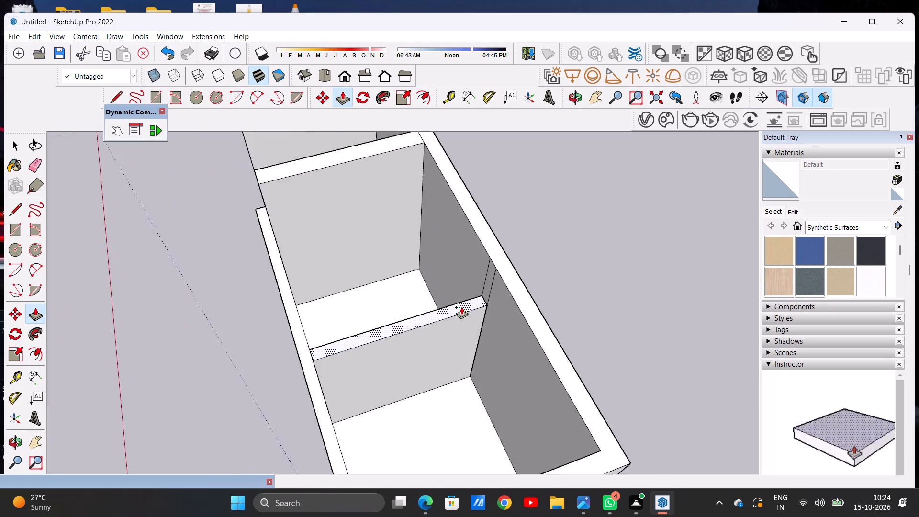
{"action": "scroll", "coordinate": [461, 307], "scroll_direction": "up", "scroll_amount": 11}
{"action": "left_click", "coordinate": [513, 230]}
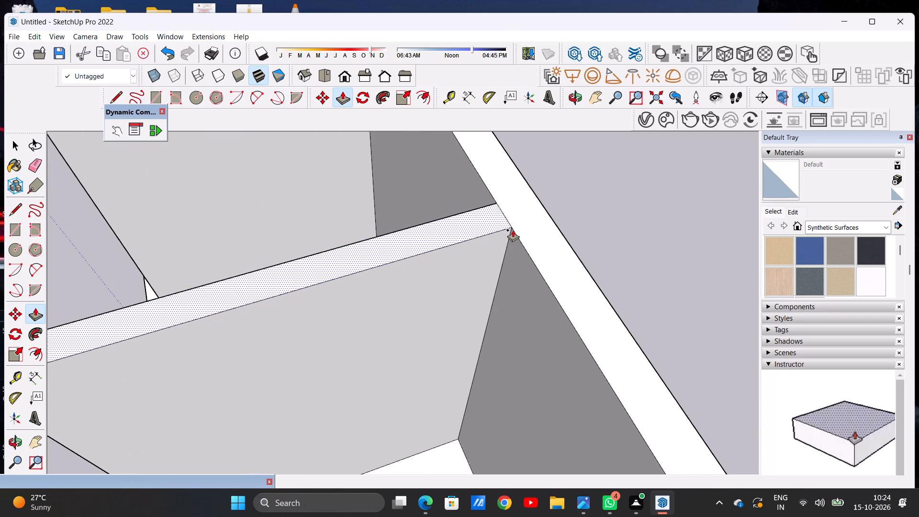
{"action": "key", "text": "space"}
Examine the three-bay shell and both partitions from above, the front and an oblique angle.
{"action": "scroll", "coordinate": [465, 334], "scroll_direction": "down", "scroll_amount": 15}
{"action": "middle_click_drag", "start_coordinate": [361, 324], "coordinate": [590, 251]}
{"action": "scroll", "coordinate": [471, 258], "scroll_direction": "down", "scroll_amount": 5}
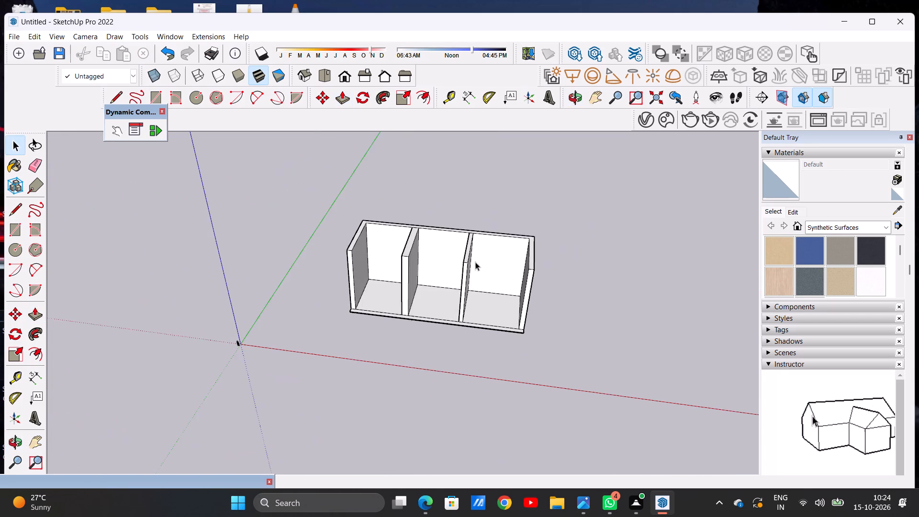
{"action": "scroll", "coordinate": [475, 262], "scroll_direction": "down", "scroll_amount": 1}
{"action": "middle_click_drag", "start_coordinate": [408, 285], "coordinate": [451, 227]}
{"action": "scroll", "coordinate": [388, 270], "scroll_direction": "up", "scroll_amount": 3}
{"action": "scroll", "coordinate": [388, 270], "scroll_direction": "down", "scroll_amount": 1}
{"action": "scroll", "coordinate": [385, 266], "scroll_direction": "up", "scroll_amount": 2}
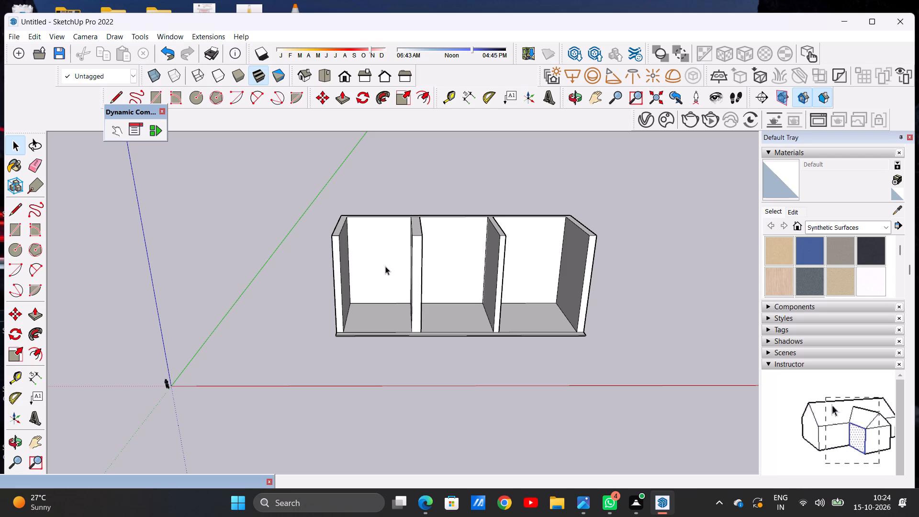
{"action": "scroll", "coordinate": [385, 266], "scroll_direction": "down", "scroll_amount": 2}
{"action": "middle_click_drag", "start_coordinate": [513, 237], "coordinate": [381, 263]}
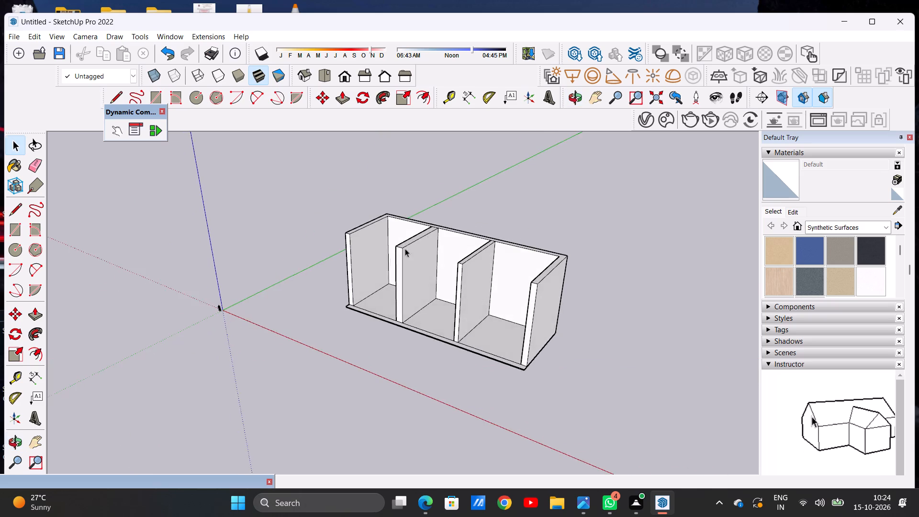
Push/Pull the back wall's inner face in the middle bay forward freehand, thickening the wall between the two partitions.
{"action": "scroll", "coordinate": [444, 231], "scroll_direction": "up", "scroll_amount": 8}
{"action": "key", "text": "p"}
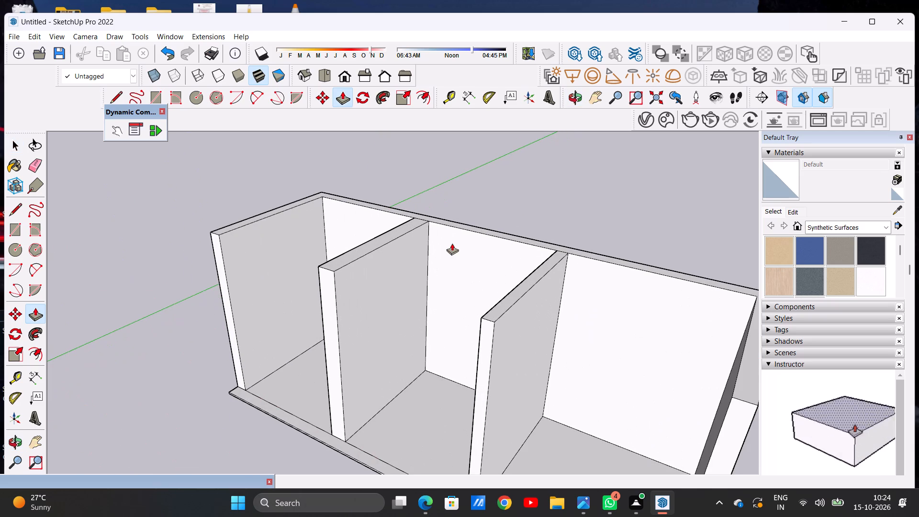
{"action": "scroll", "coordinate": [464, 263], "scroll_direction": "up", "scroll_amount": 5}
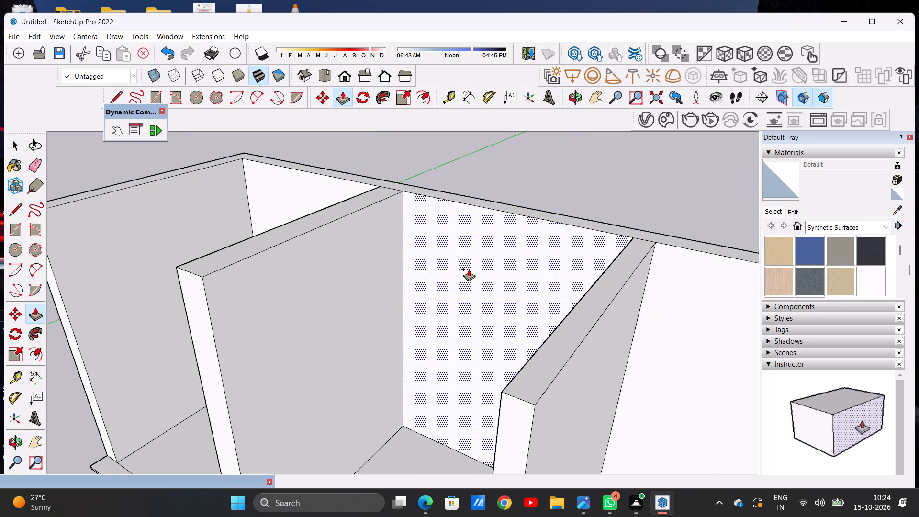
{"action": "left_click", "coordinate": [469, 269]}
{"action": "scroll", "coordinate": [449, 295], "scroll_direction": "down", "scroll_amount": 8}
{"action": "middle_click_drag", "start_coordinate": [413, 328], "coordinate": [549, 251]}
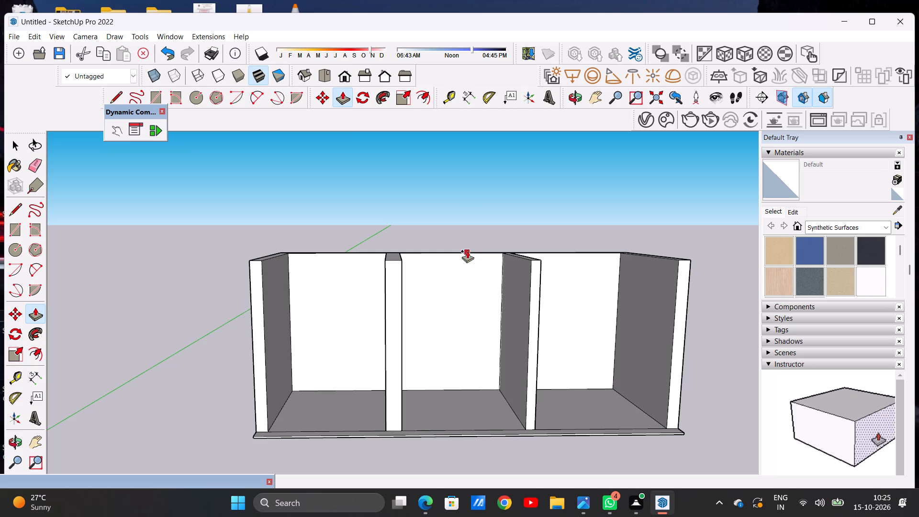
{"action": "middle_click_drag", "start_coordinate": [467, 251], "coordinate": [387, 366]}
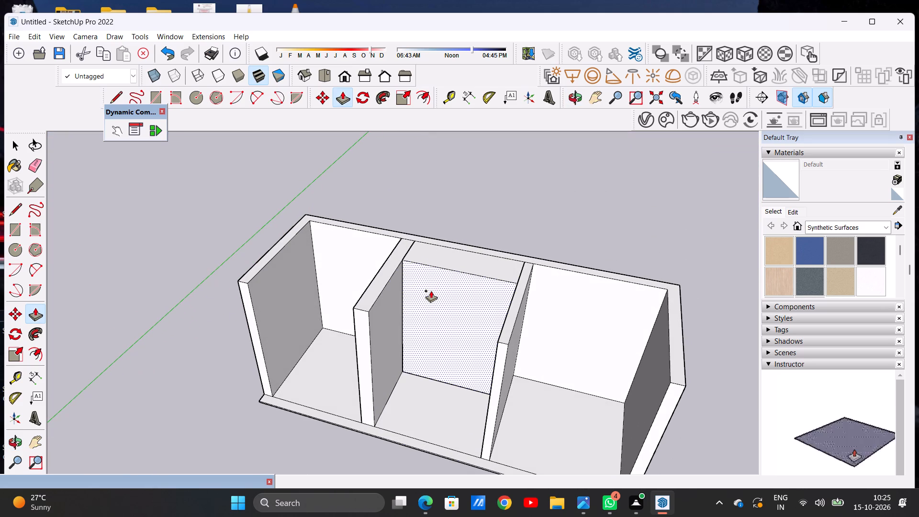
{"action": "left_click", "coordinate": [431, 291]}
{"action": "key", "text": "space"}
Examine the whole shell and the thickened middle bay from the front and from above.
{"action": "scroll", "coordinate": [354, 314], "scroll_direction": "down", "scroll_amount": 7}
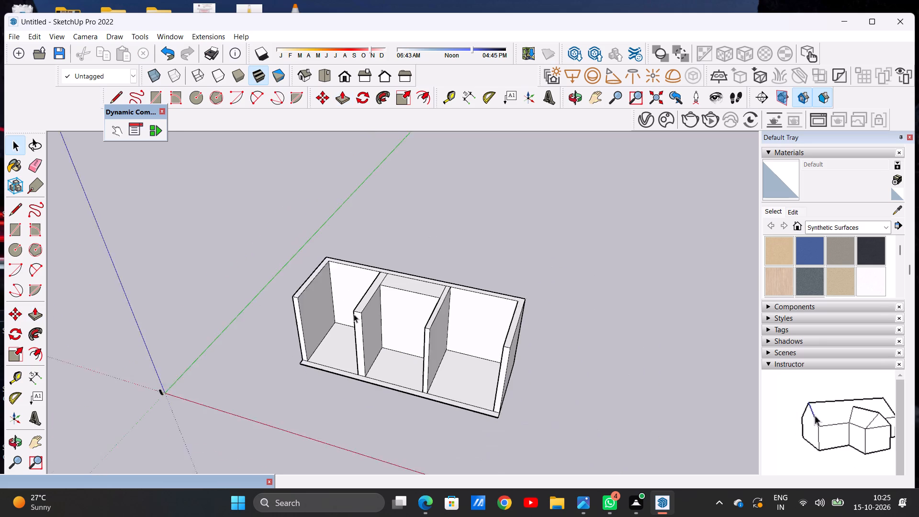
{"action": "scroll", "coordinate": [354, 314], "scroll_direction": "down", "scroll_amount": 1}
{"action": "middle_click_drag", "start_coordinate": [356, 317], "coordinate": [407, 216]}
{"action": "scroll", "coordinate": [385, 301], "scroll_direction": "up", "scroll_amount": 6}
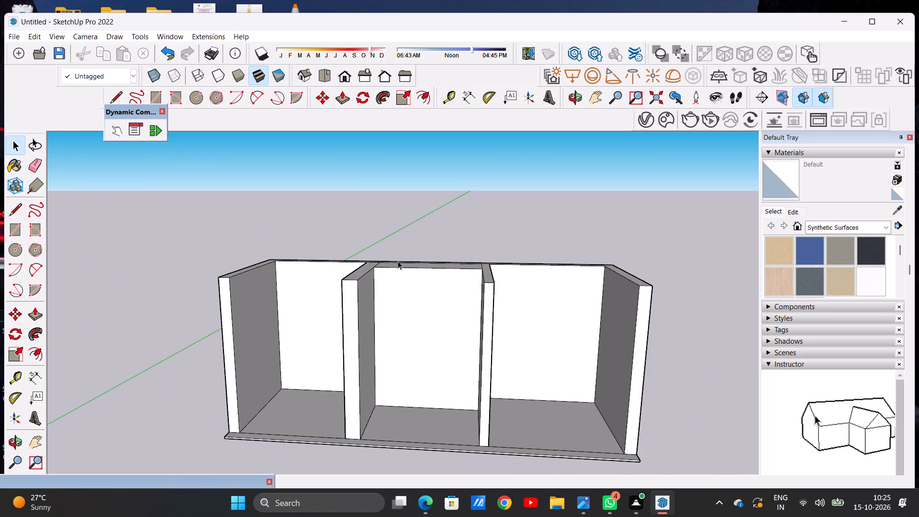
{"action": "middle_click_drag", "start_coordinate": [398, 294], "coordinate": [395, 414]}
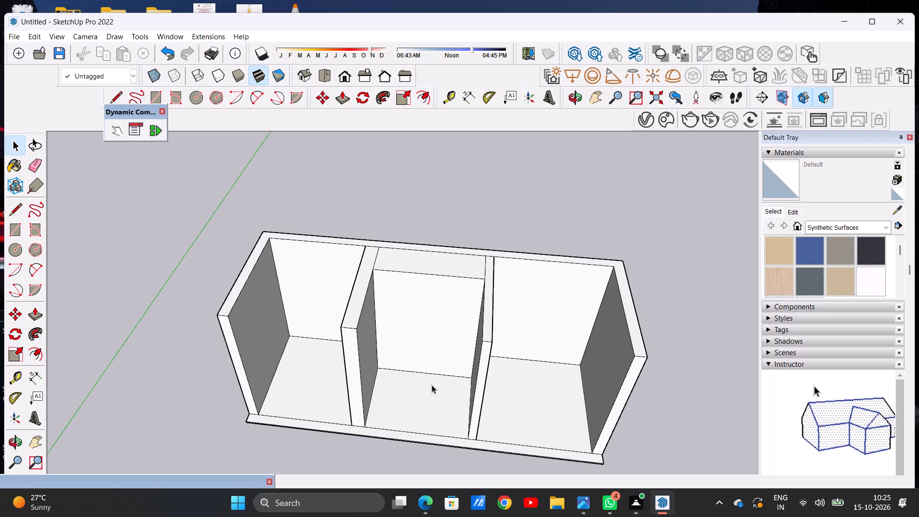
{"action": "scroll", "coordinate": [329, 381], "scroll_direction": "down", "scroll_amount": 6}
{"action": "middle_click_drag", "start_coordinate": [393, 377], "coordinate": [393, 376]}
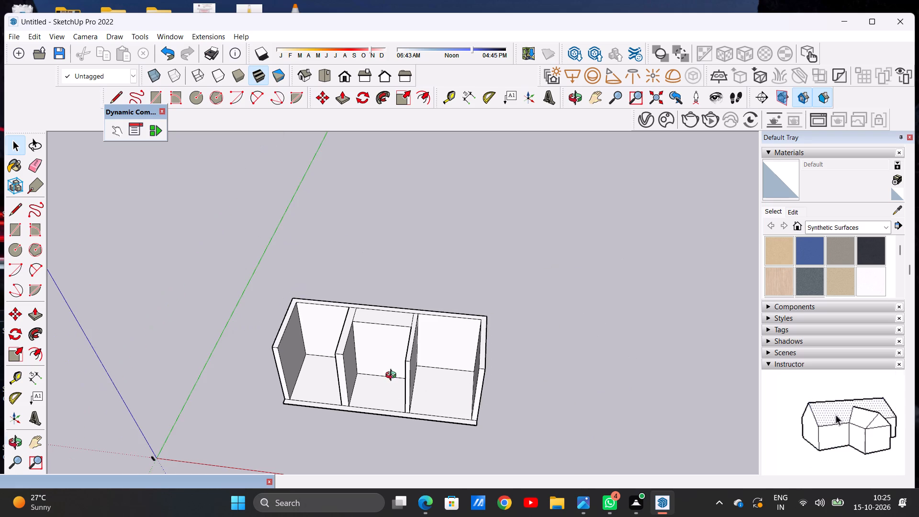
{"action": "middle_click_drag", "start_coordinate": [393, 376], "coordinate": [397, 307]}
{"action": "scroll", "coordinate": [435, 327], "scroll_direction": "up", "scroll_amount": 5}
{"action": "scroll", "coordinate": [451, 356], "scroll_direction": "down", "scroll_amount": 6}
{"action": "scroll", "coordinate": [313, 342], "scroll_direction": "down", "scroll_amount": 1}
{"action": "scroll", "coordinate": [313, 342], "scroll_direction": "up", "scroll_amount": 5}
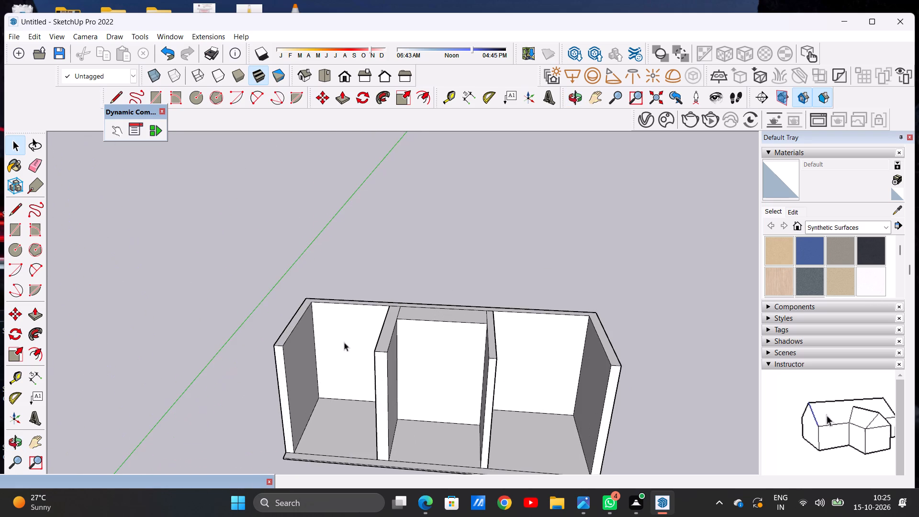
{"action": "scroll", "coordinate": [403, 298], "scroll_direction": "down", "scroll_amount": 3}
{"action": "middle_click_drag", "start_coordinate": [469, 346], "coordinate": [457, 302]}
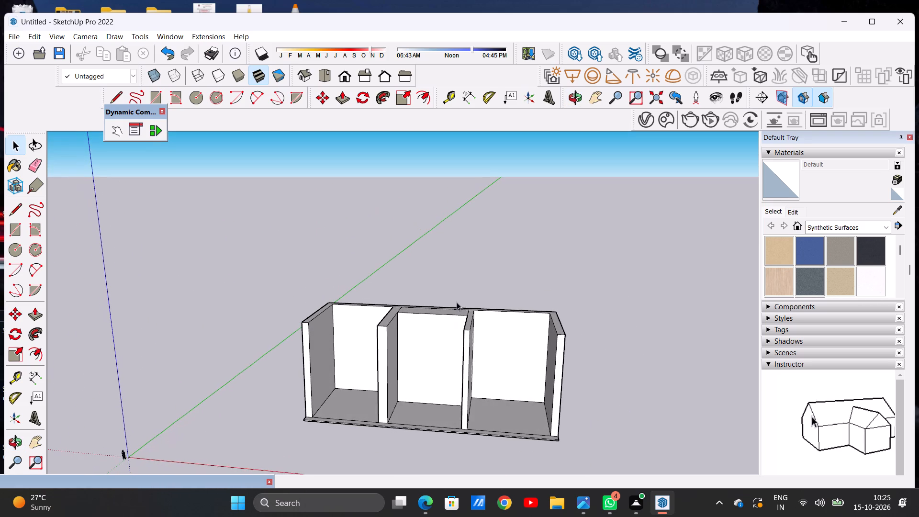
{"action": "scroll", "coordinate": [533, 338], "scroll_direction": "up", "scroll_amount": 5}
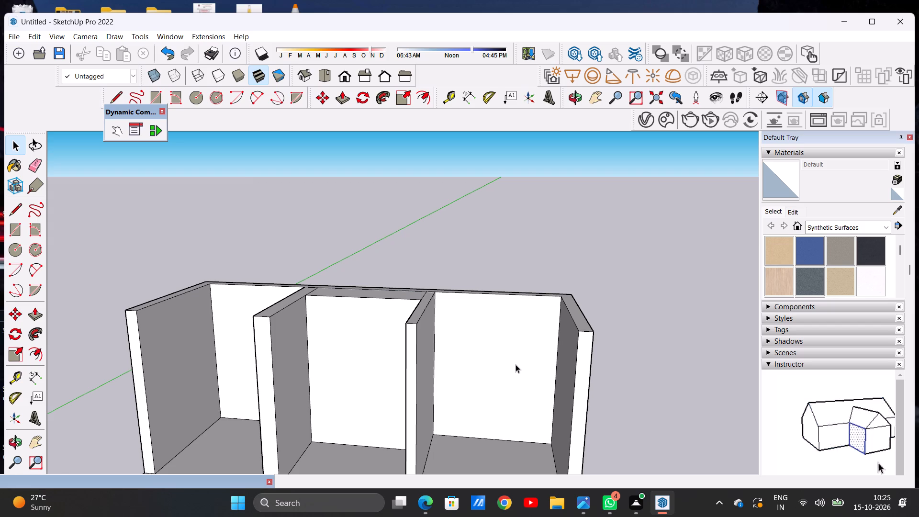
{"action": "scroll", "coordinate": [503, 402], "scroll_direction": "down", "scroll_amount": 7}
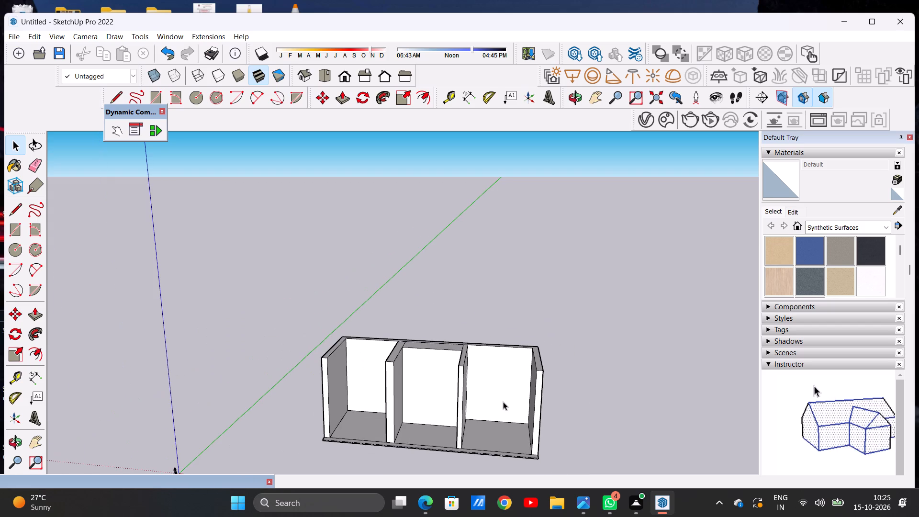
{"action": "scroll", "coordinate": [503, 402], "scroll_direction": "up", "scroll_amount": 5}
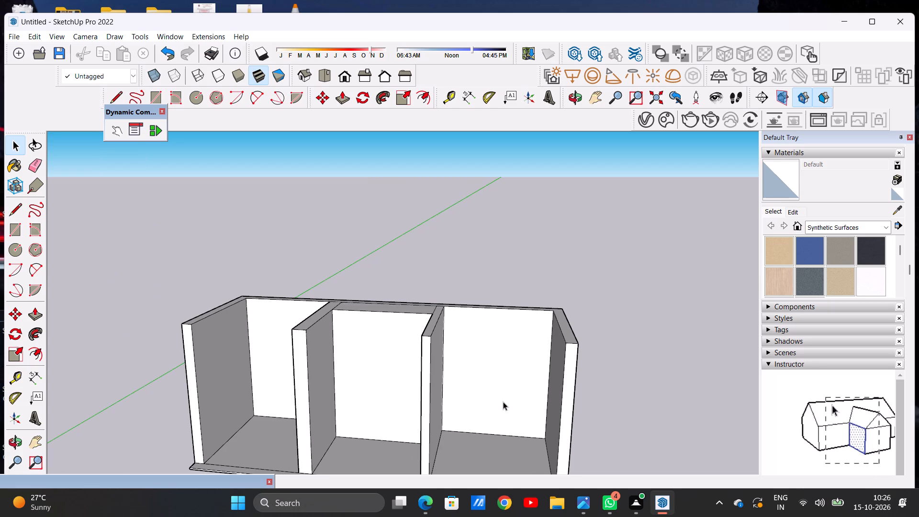
{"action": "scroll", "coordinate": [448, 427], "scroll_direction": "down", "scroll_amount": 4}
{"action": "middle_click_drag", "start_coordinate": [460, 417], "coordinate": [483, 414]}
{"action": "scroll", "coordinate": [476, 364], "scroll_direction": "up", "scroll_amount": 1}
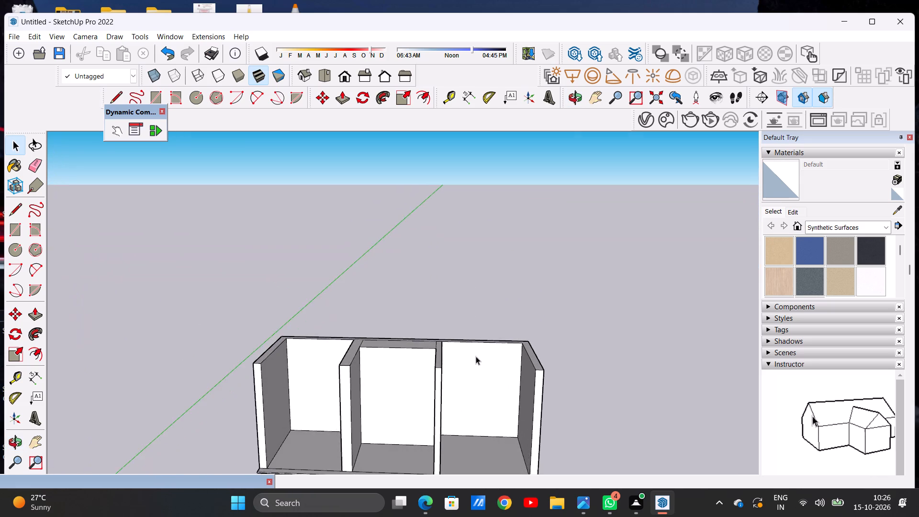
{"action": "scroll", "coordinate": [476, 356], "scroll_direction": "down", "scroll_amount": 4}
{"action": "middle_click_drag", "start_coordinate": [476, 356], "coordinate": [485, 423]}
{"action": "scroll", "coordinate": [476, 344], "scroll_direction": "down", "scroll_amount": 5}
{"action": "scroll", "coordinate": [493, 398], "scroll_direction": "up", "scroll_amount": 7}
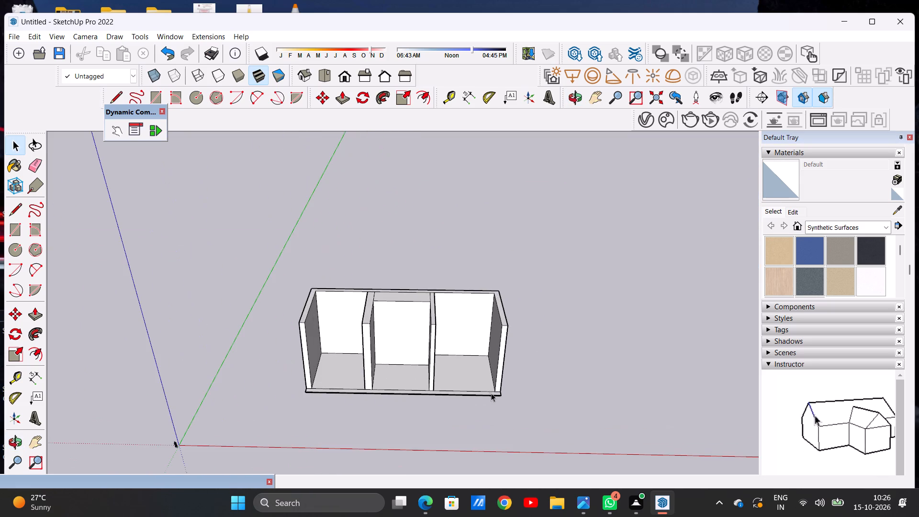
Inspect the base slab's front edge and the front ends of the partitions up close.
{"action": "middle_click_drag", "start_coordinate": [493, 364], "coordinate": [498, 391]}
{"action": "scroll", "coordinate": [498, 392], "scroll_direction": "up", "scroll_amount": 4}
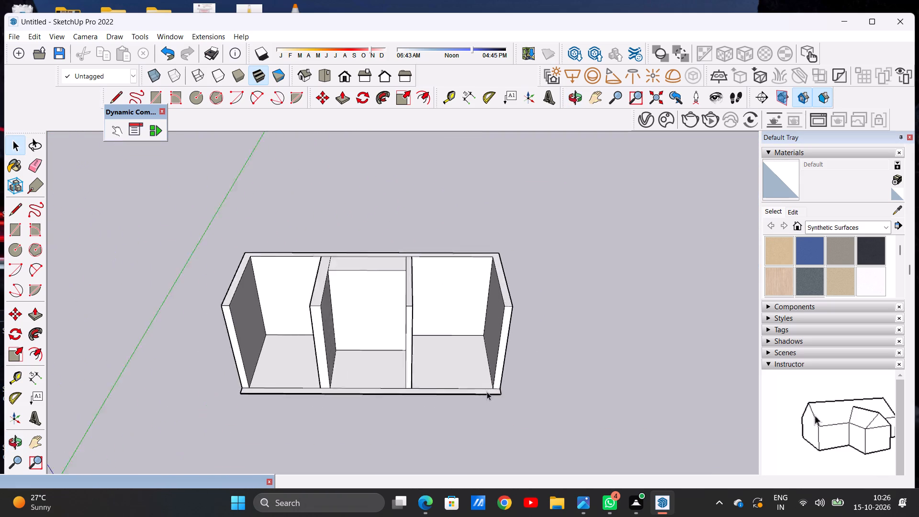
{"action": "scroll", "coordinate": [487, 392], "scroll_direction": "up", "scroll_amount": 3}
{"action": "middle_click_drag", "start_coordinate": [438, 371], "coordinate": [442, 409]}
{"action": "scroll", "coordinate": [388, 397], "scroll_direction": "up", "scroll_amount": 6}
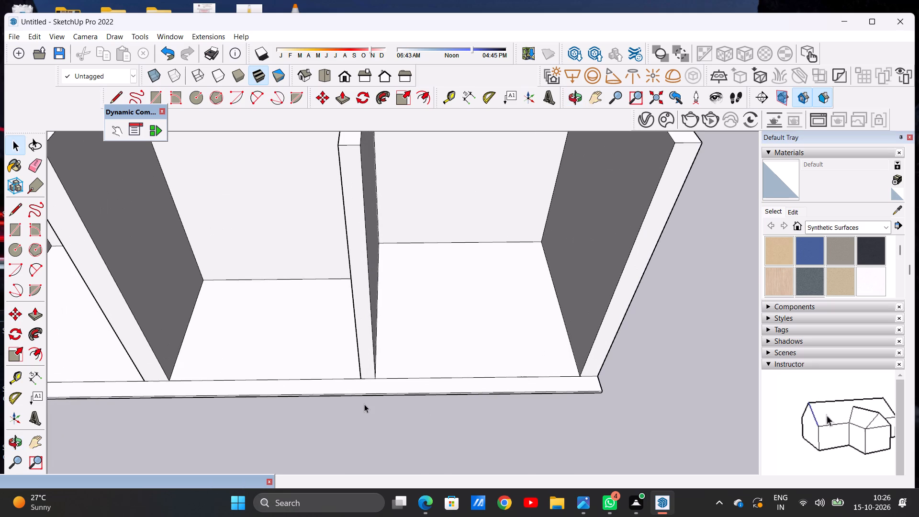
{"action": "key", "text": "l"}
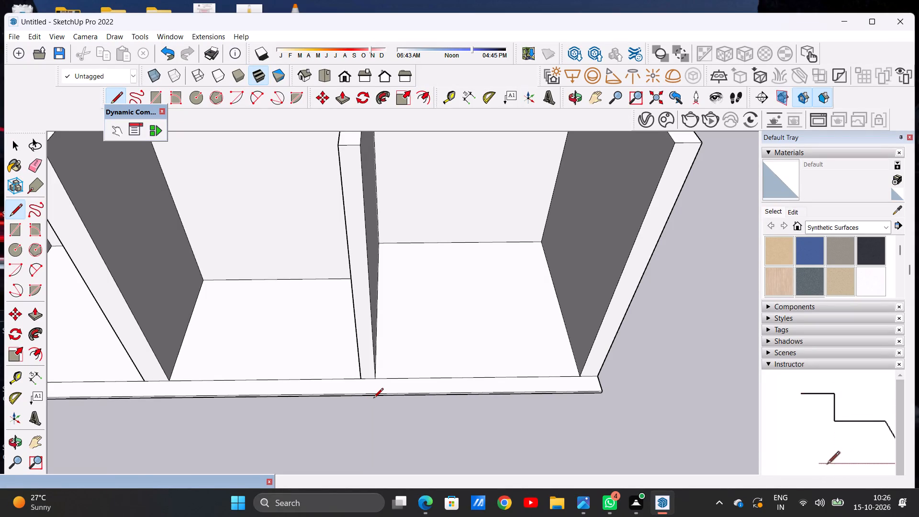
{"action": "key", "text": "space"}
{"action": "scroll", "coordinate": [428, 386], "scroll_direction": "down", "scroll_amount": 5}
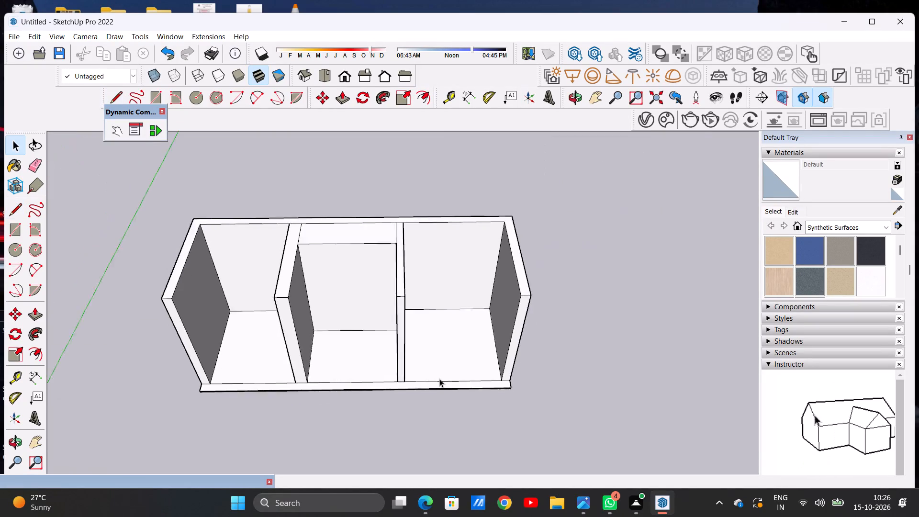
{"action": "scroll", "coordinate": [439, 379], "scroll_direction": "down", "scroll_amount": 5}
{"action": "middle_click_drag", "start_coordinate": [419, 391], "coordinate": [415, 289]}
{"action": "scroll", "coordinate": [364, 381], "scroll_direction": "up", "scroll_amount": 9}
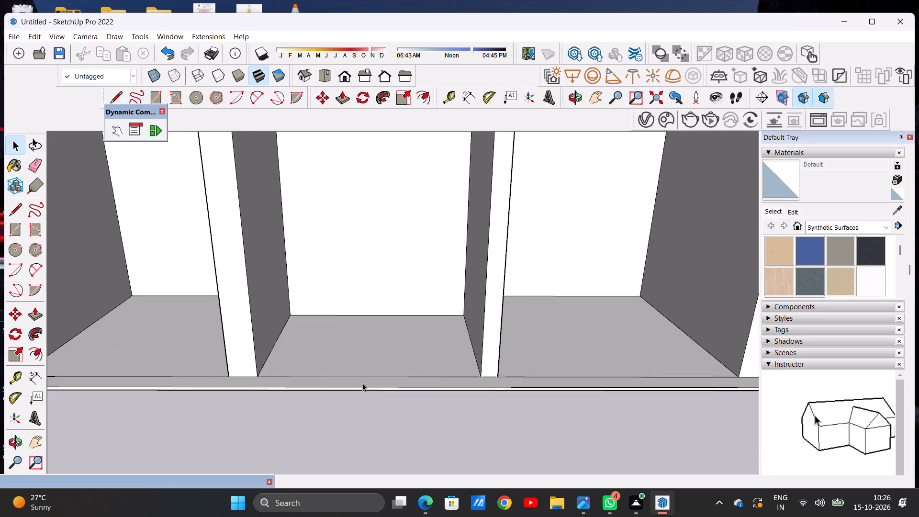
{"action": "scroll", "coordinate": [362, 383], "scroll_direction": "up", "scroll_amount": 2}
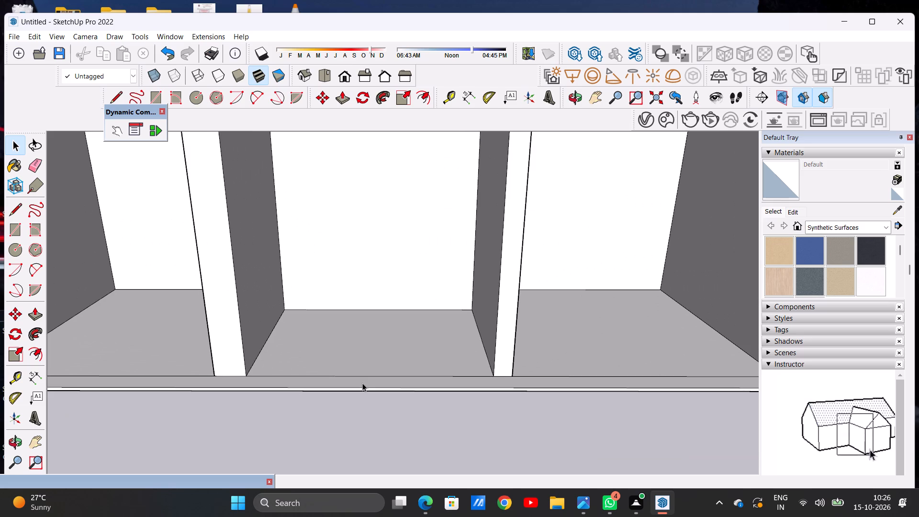
{"action": "scroll", "coordinate": [468, 372], "scroll_direction": "down", "scroll_amount": 9}
{"action": "scroll", "coordinate": [467, 372], "scroll_direction": "up", "scroll_amount": 1}
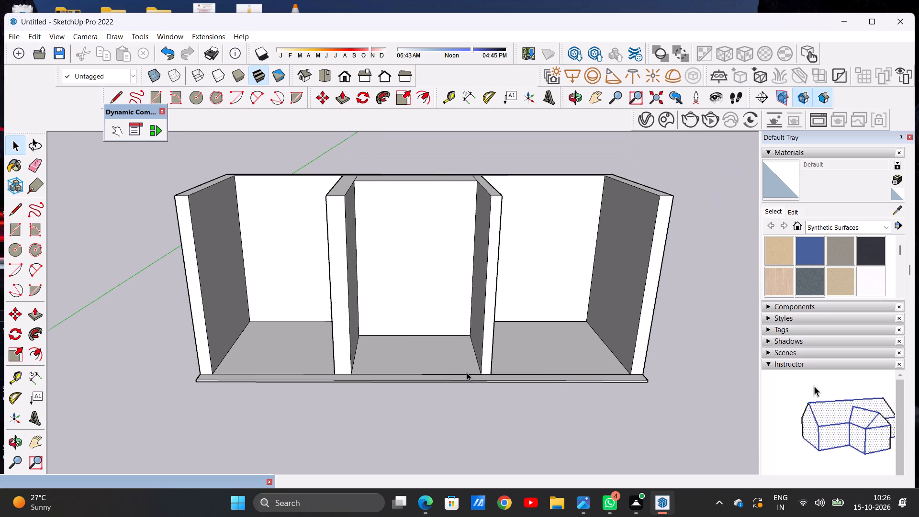
{"action": "scroll", "coordinate": [467, 372], "scroll_direction": "up", "scroll_amount": 1}
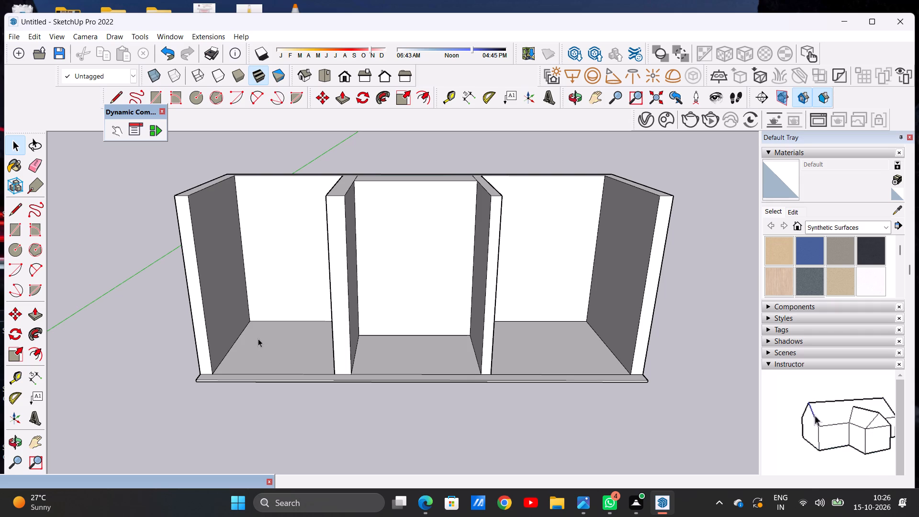
Push/Pull the left side wall's front end face backward freehand, setting it back from the base slab's front edge.
{"action": "scroll", "coordinate": [259, 338], "scroll_direction": "down", "scroll_amount": 3}
{"action": "middle_click_drag", "start_coordinate": [298, 315], "coordinate": [302, 347]}
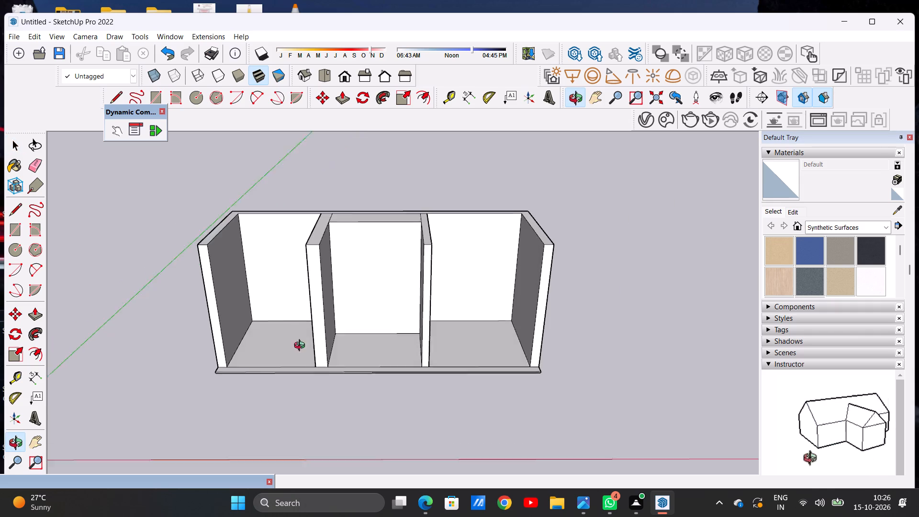
{"action": "middle_click_drag", "start_coordinate": [302, 347], "coordinate": [309, 397]}
{"action": "scroll", "coordinate": [210, 337], "scroll_direction": "up", "scroll_amount": 3}
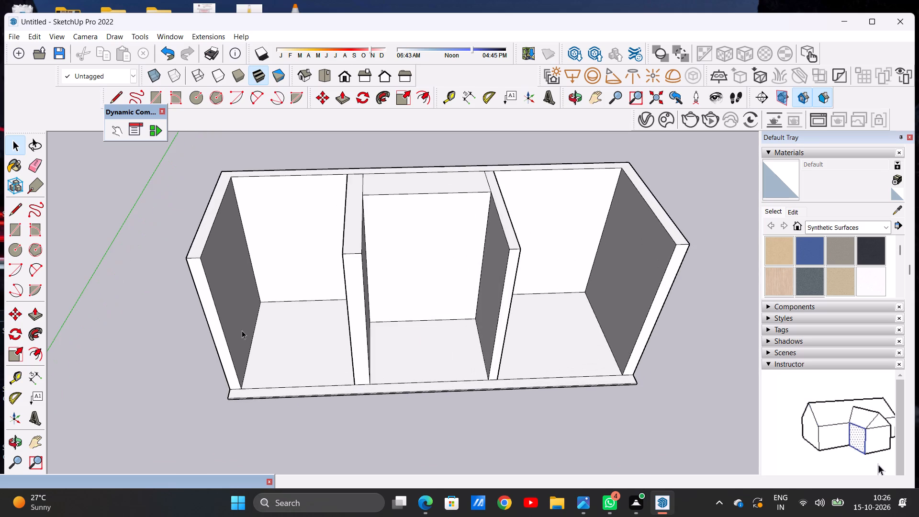
{"action": "key", "text": "p"}
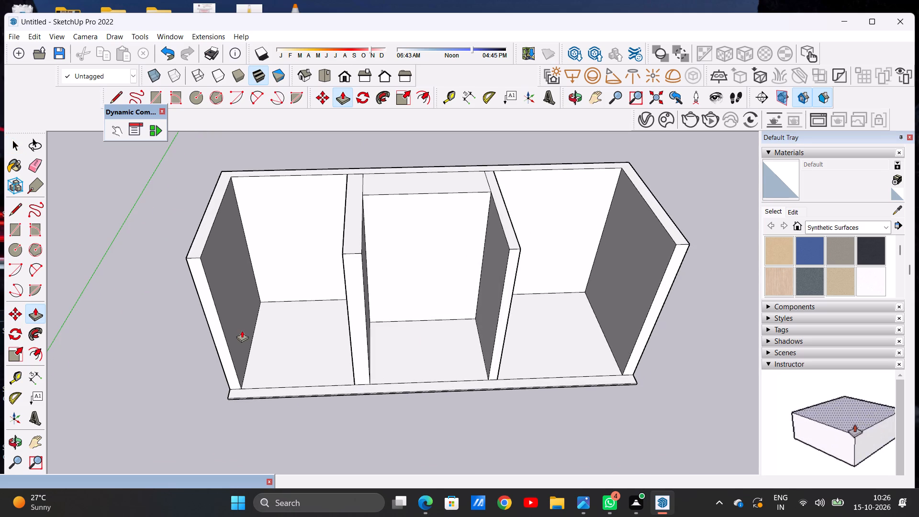
{"action": "left_click", "coordinate": [213, 325]}
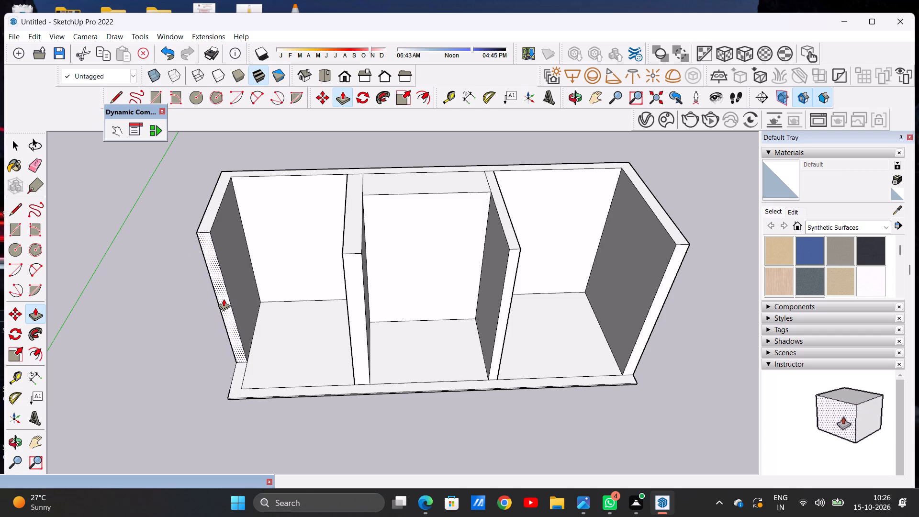
{"action": "left_click", "coordinate": [224, 299]}
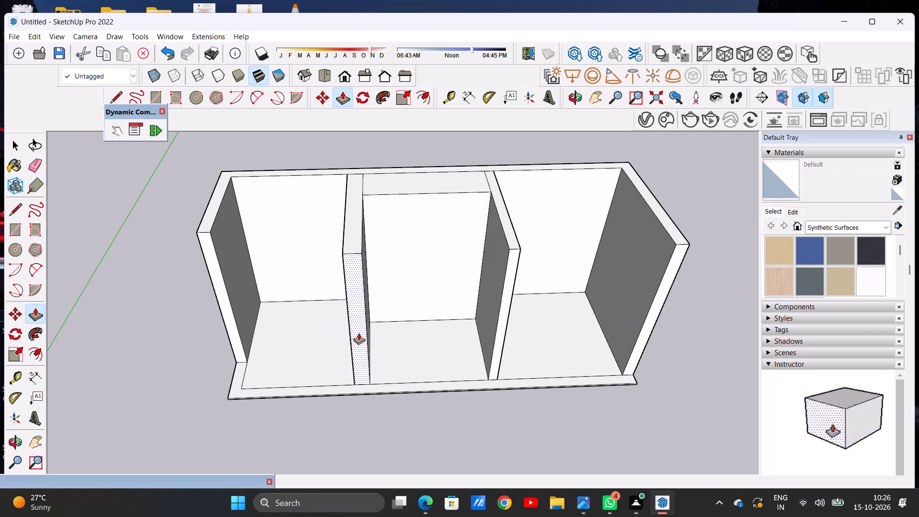
{"action": "key", "text": "space"}
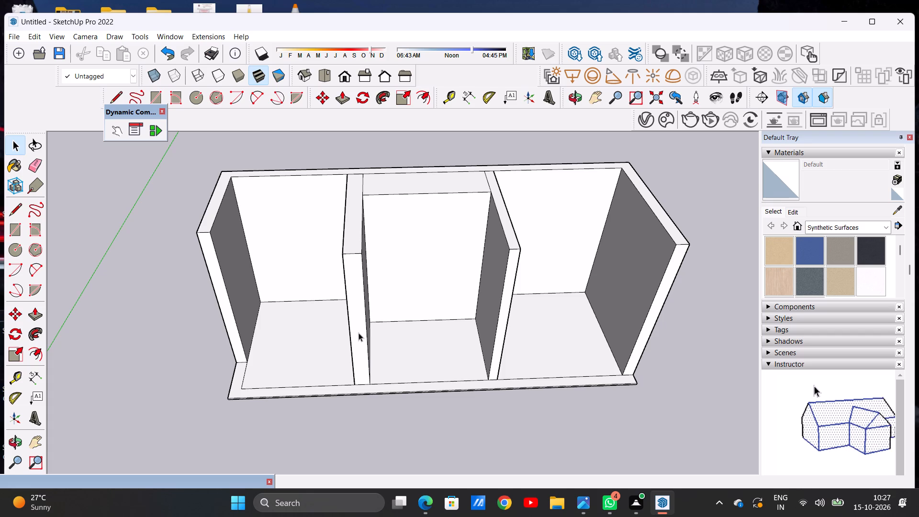
Push/Pull the back wall's inner face in the left bay forward freehand, thickening the wall beyond the middle bay's.
{"action": "scroll", "coordinate": [361, 344], "scroll_direction": "down", "scroll_amount": 5}
{"action": "scroll", "coordinate": [320, 360], "scroll_direction": "up", "scroll_amount": 7}
{"action": "middle_click_drag", "start_coordinate": [311, 360], "coordinate": [304, 393]}
{"action": "scroll", "coordinate": [370, 387], "scroll_direction": "down", "scroll_amount": 4}
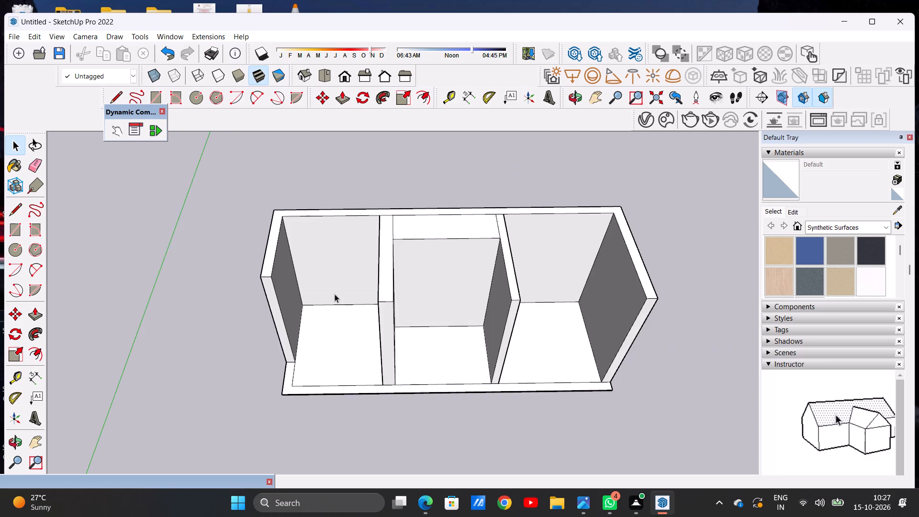
{"action": "scroll", "coordinate": [335, 294], "scroll_direction": "up", "scroll_amount": 3}
{"action": "key", "text": "p"}
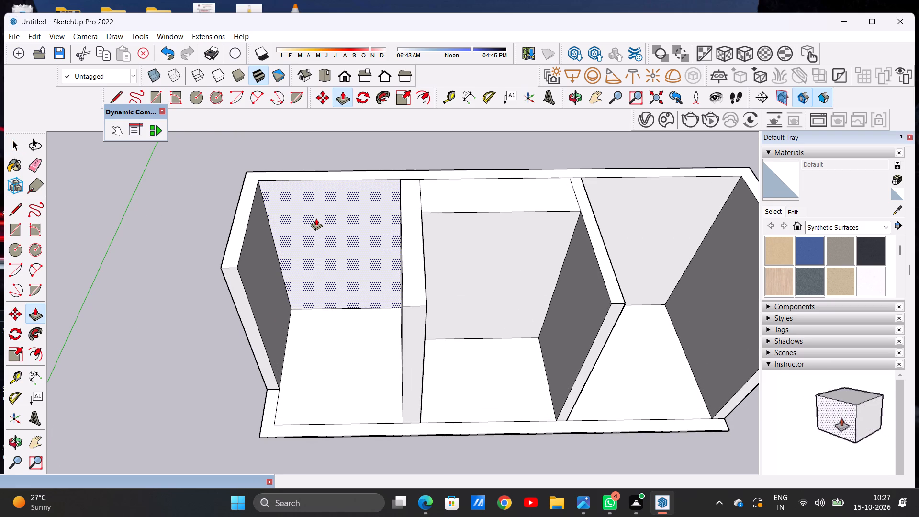
{"action": "left_click", "coordinate": [316, 218]}
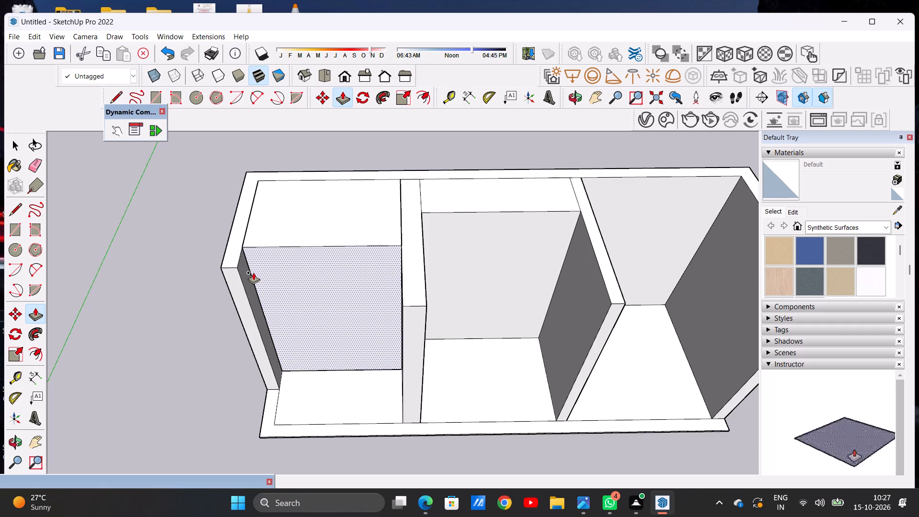
{"action": "left_click", "coordinate": [253, 272]}
{"action": "key", "text": "space"}
Examine the thickened left bay and shortened side wall from the front and from above.
{"action": "scroll", "coordinate": [512, 280], "scroll_direction": "down", "scroll_amount": 5}
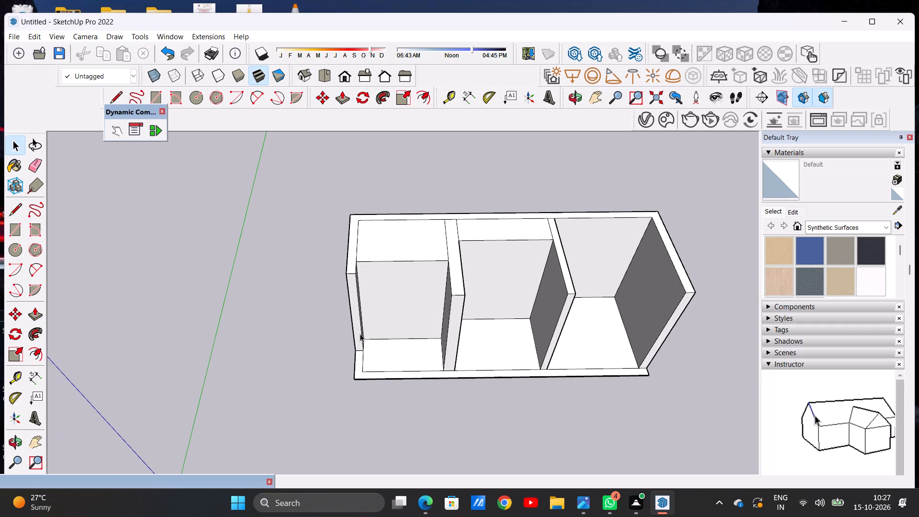
{"action": "middle_click_drag", "start_coordinate": [353, 303], "coordinate": [337, 220]}
{"action": "scroll", "coordinate": [399, 264], "scroll_direction": "up", "scroll_amount": 5}
{"action": "middle_click_drag", "start_coordinate": [390, 297], "coordinate": [393, 240]}
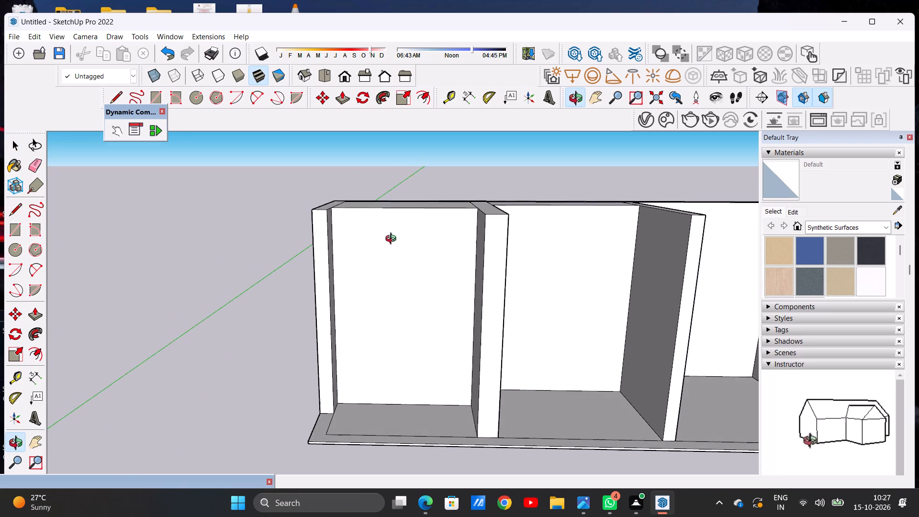
{"action": "middle_click_drag", "start_coordinate": [393, 240], "coordinate": [393, 239]}
{"action": "scroll", "coordinate": [424, 314], "scroll_direction": "up", "scroll_amount": 2}
{"action": "middle_click_drag", "start_coordinate": [417, 312], "coordinate": [416, 302]}
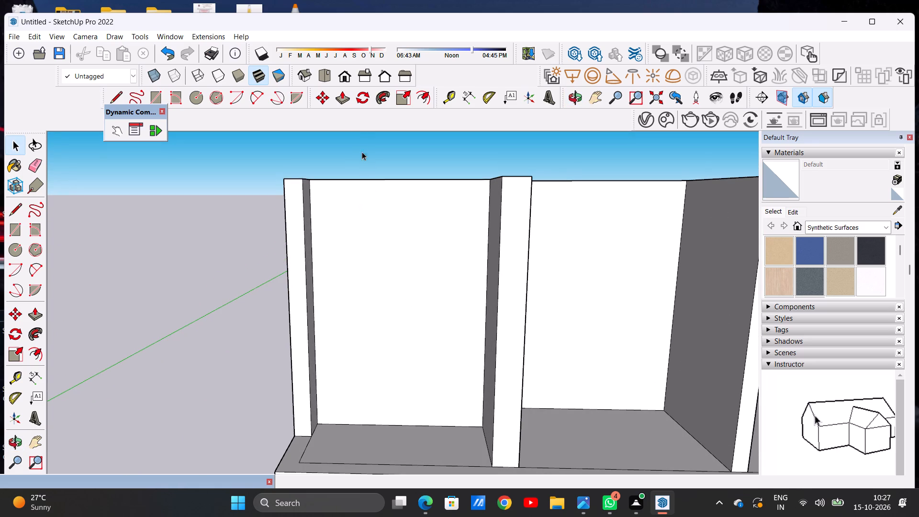
{"action": "left_click", "coordinate": [344, 84]}
{"action": "scroll", "coordinate": [418, 338], "scroll_direction": "down", "scroll_amount": 4}
{"action": "middle_click_drag", "start_coordinate": [367, 303], "coordinate": [367, 303]}
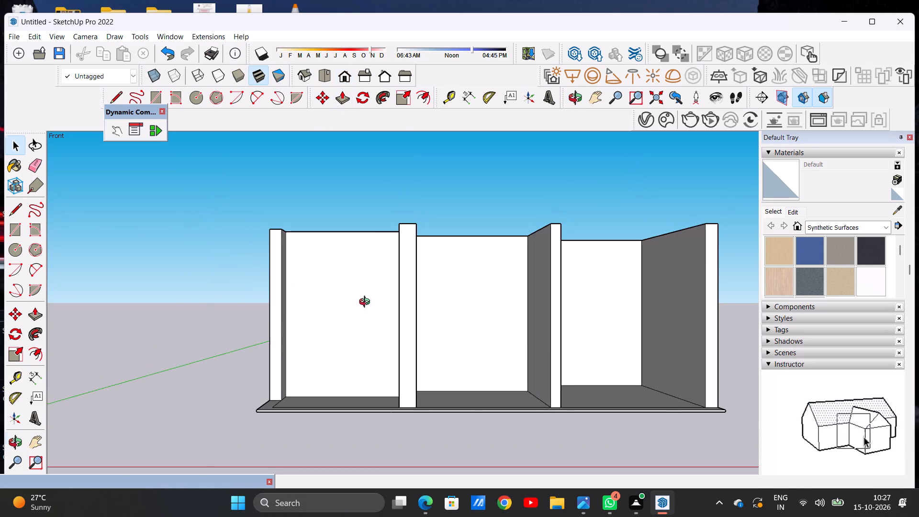
{"action": "middle_click_drag", "start_coordinate": [367, 303], "coordinate": [365, 369]}
{"action": "scroll", "coordinate": [341, 347], "scroll_direction": "up", "scroll_amount": 3}
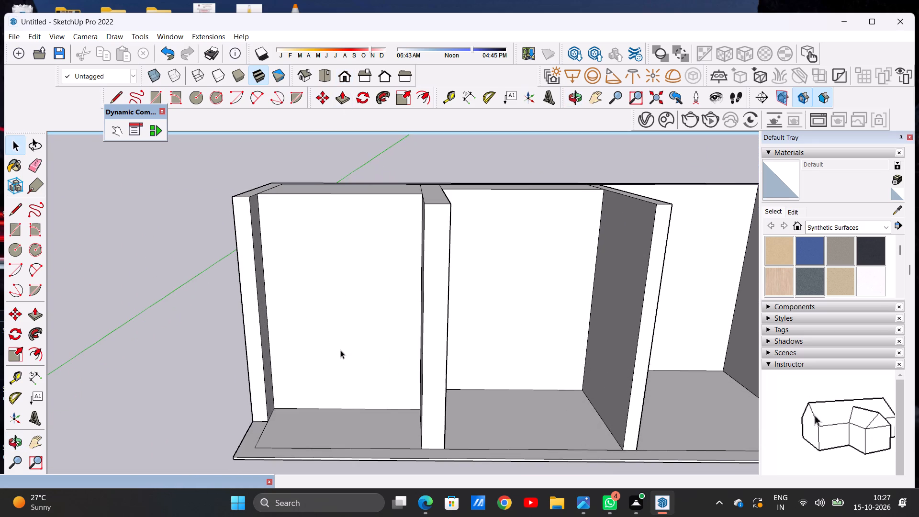
{"action": "middle_click", "coordinate": [338, 348]}
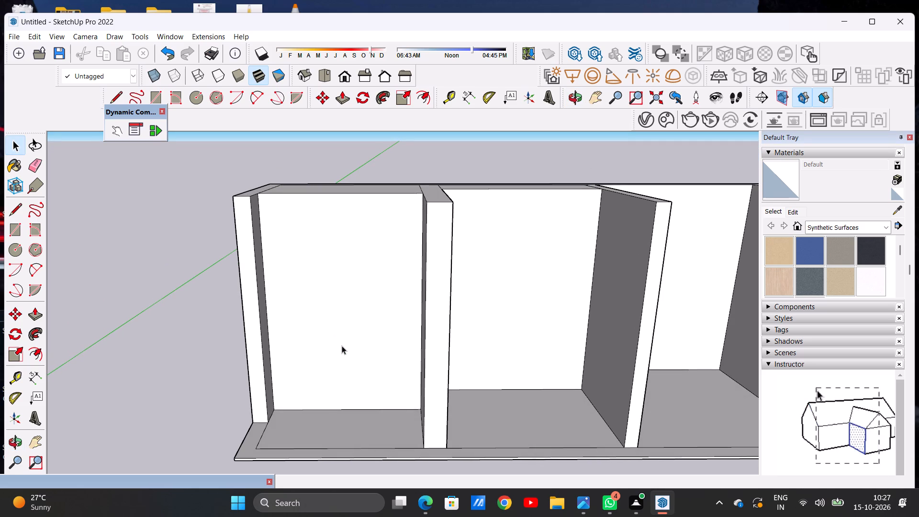
{"action": "middle_click_drag", "start_coordinate": [341, 360], "coordinate": [341, 369]}
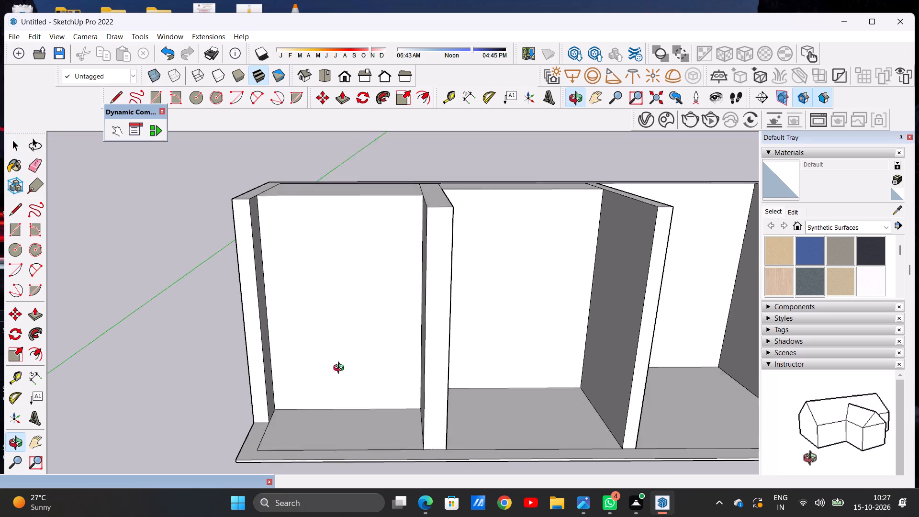
{"action": "middle_click_drag", "start_coordinate": [341, 369], "coordinate": [341, 416]}
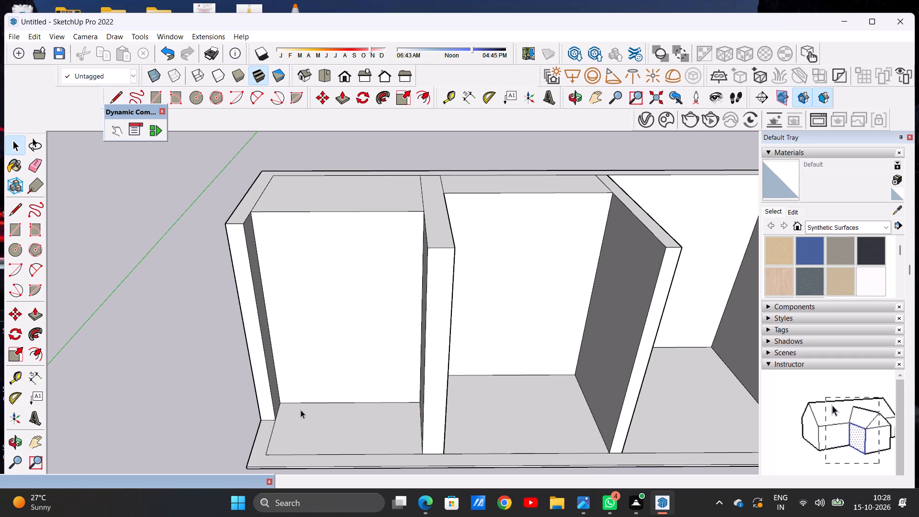
Draw an upright window rectangle freehand on the upper part of the left bay's back wall.
{"action": "scroll", "coordinate": [301, 410], "scroll_direction": "down", "scroll_amount": 8}
{"action": "scroll", "coordinate": [302, 420], "scroll_direction": "up", "scroll_amount": 7}
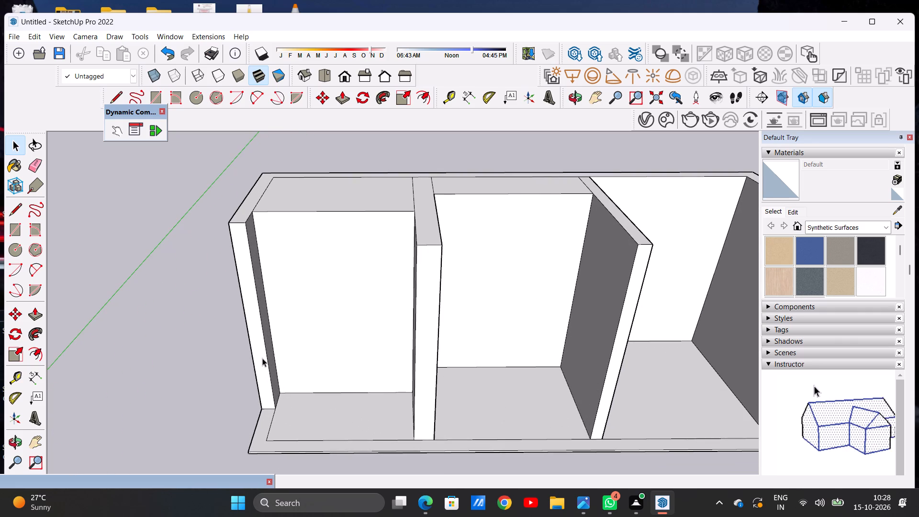
{"action": "scroll", "coordinate": [316, 382], "scroll_direction": "down", "scroll_amount": 8}
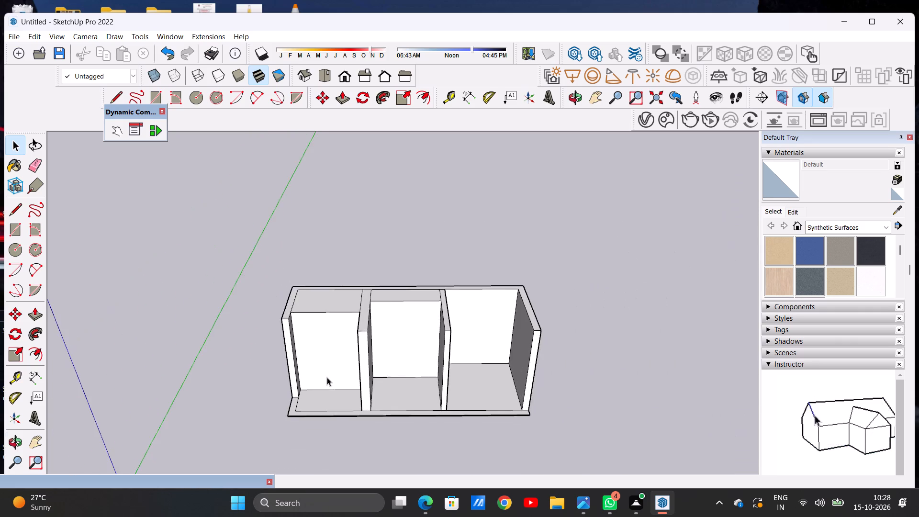
{"action": "middle_click_drag", "start_coordinate": [327, 377], "coordinate": [338, 321]}
{"action": "scroll", "coordinate": [324, 345], "scroll_direction": "up", "scroll_amount": 6}
{"action": "middle_click_drag", "start_coordinate": [329, 379], "coordinate": [325, 358]}
{"action": "scroll", "coordinate": [325, 358], "scroll_direction": "up", "scroll_amount": 2}
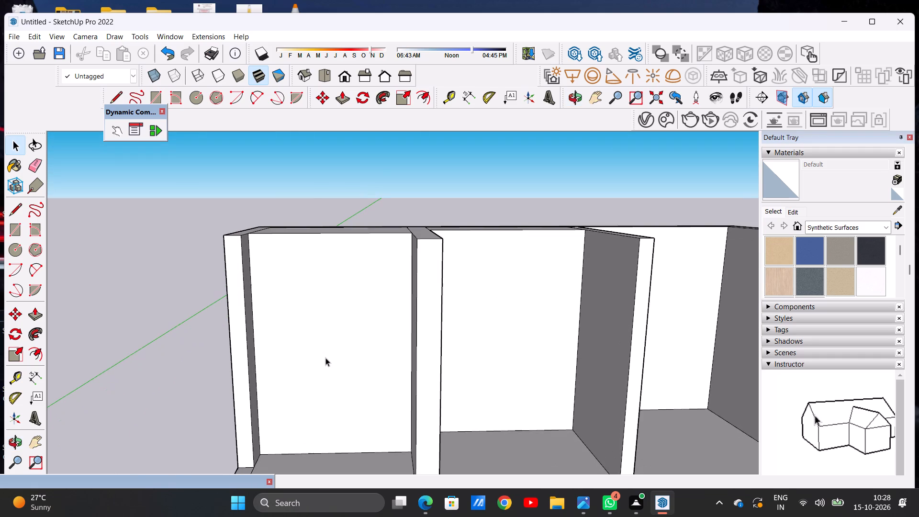
{"action": "key", "text": "r"}
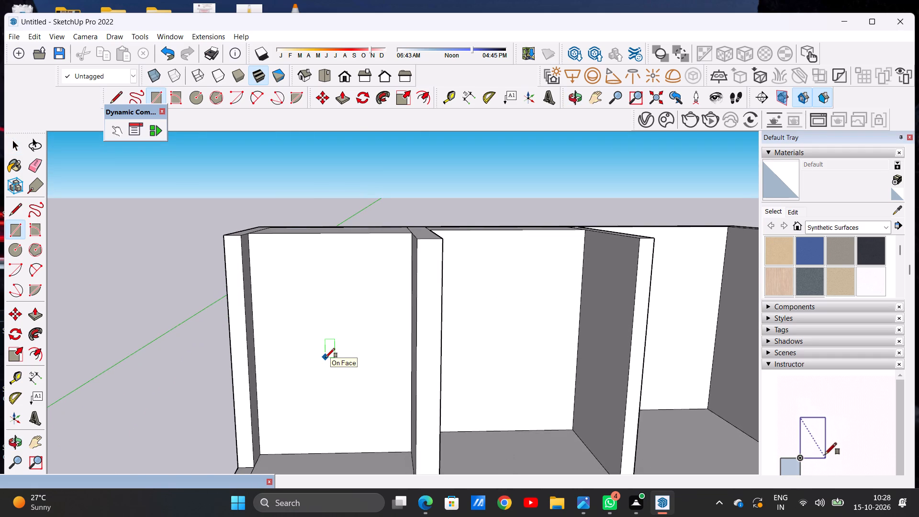
{"action": "scroll", "coordinate": [334, 347], "scroll_direction": "down", "scroll_amount": 5}
{"action": "scroll", "coordinate": [331, 296], "scroll_direction": "up", "scroll_amount": 4}
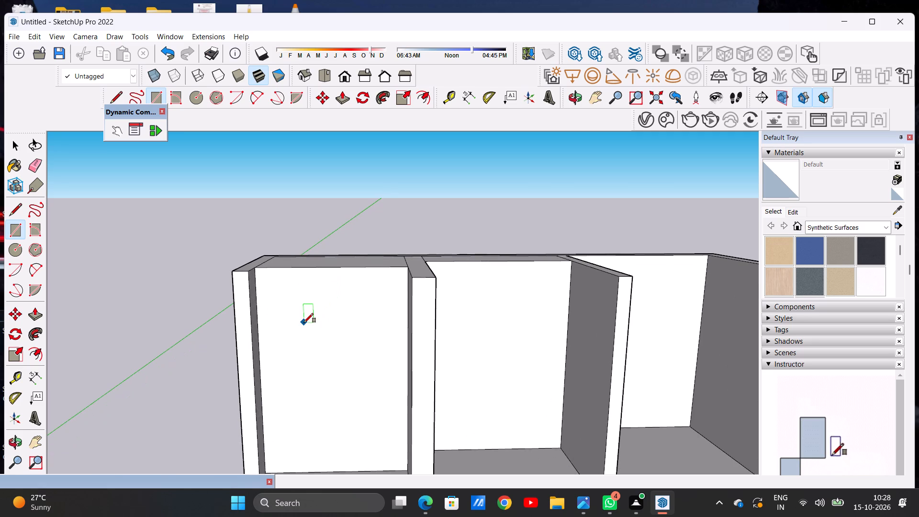
{"action": "scroll", "coordinate": [314, 344], "scroll_direction": "up", "scroll_amount": 1}
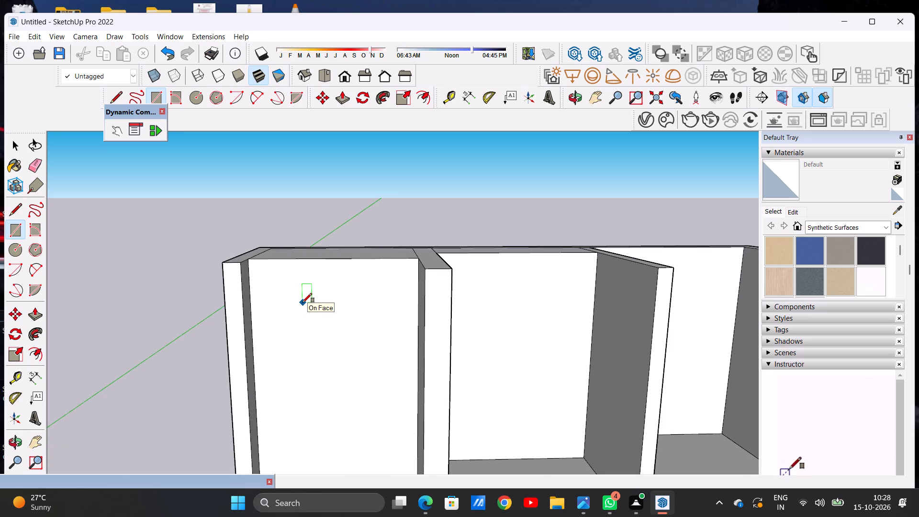
{"action": "left_click", "coordinate": [303, 293]}
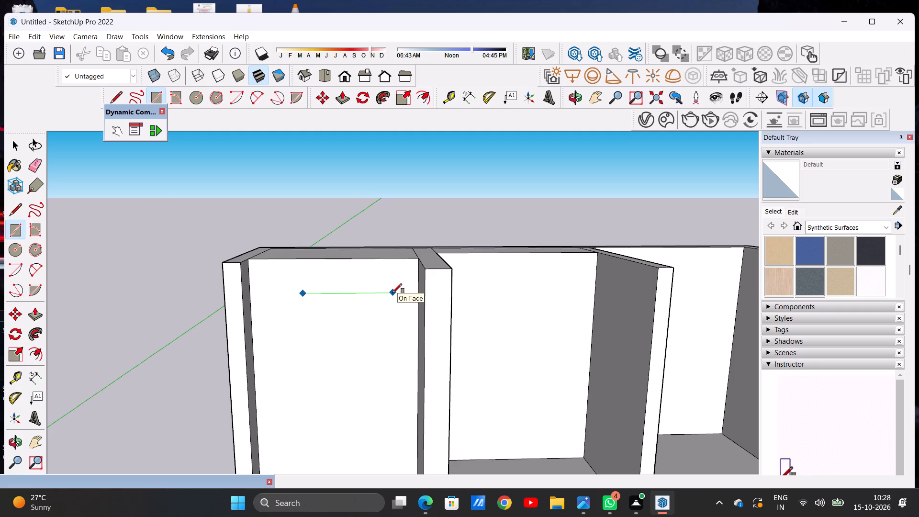
{"action": "left_click", "coordinate": [398, 417]}
{"action": "key", "text": "space"}
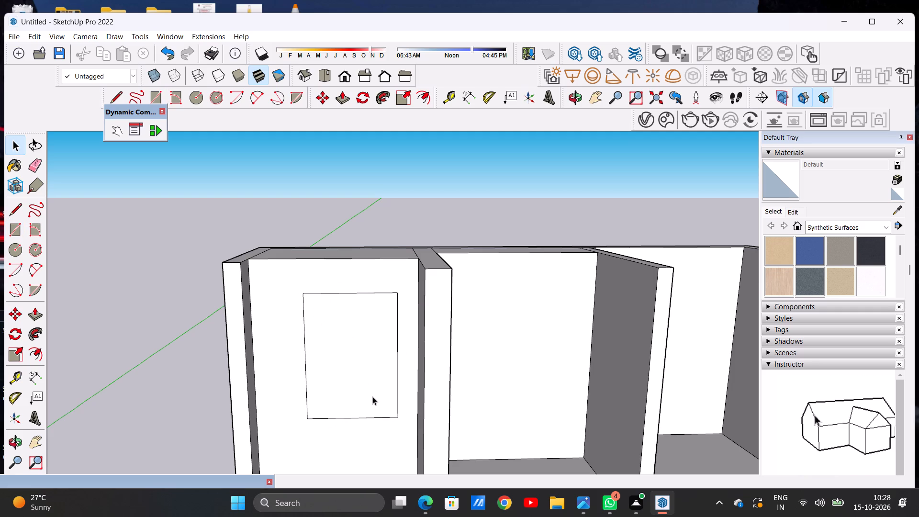
Move the window rectangle slightly left along the wall face to centre it in the left bay.
{"action": "double_click", "coordinate": [372, 396]}
{"action": "key", "text": "m"}
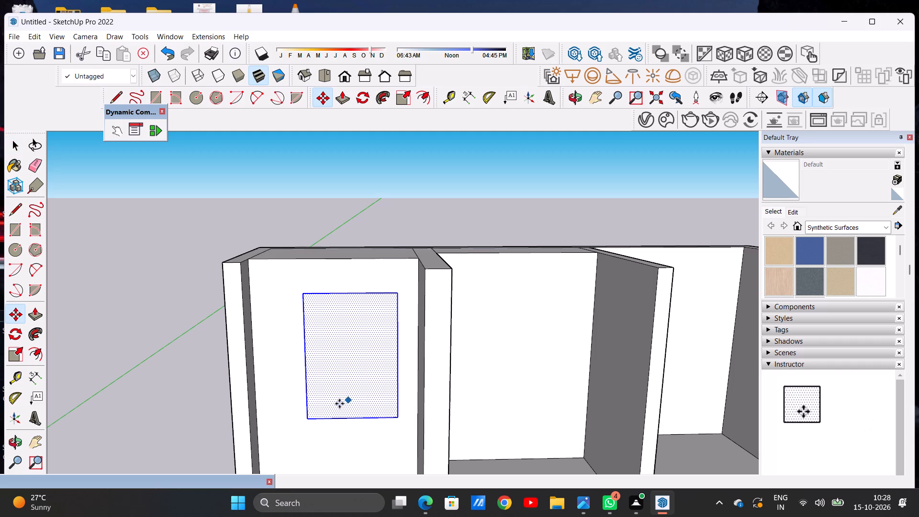
{"action": "left_click", "coordinate": [310, 416]}
{"action": "left_click", "coordinate": [299, 413]}
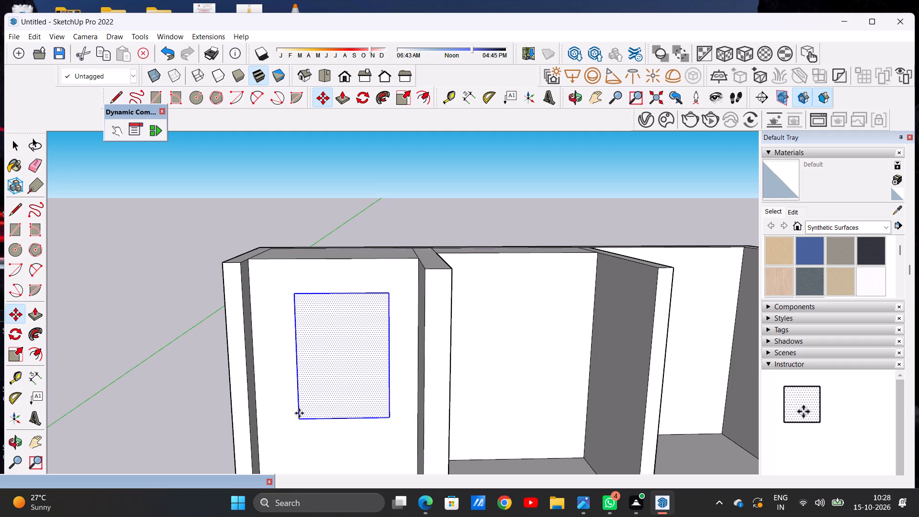
{"action": "key", "text": "space"}
{"action": "left_click", "coordinate": [217, 306]}
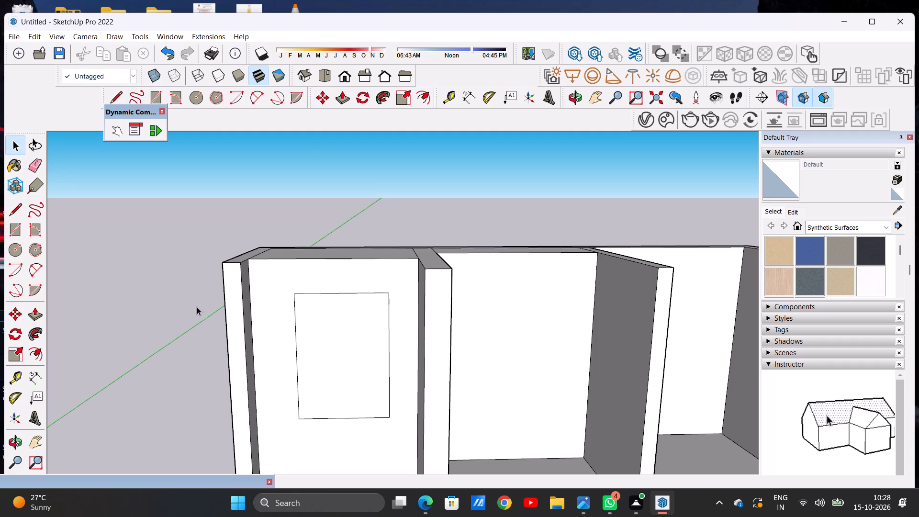
Offset the window rectangle inward freehand to outline a narrow frame.
{"action": "scroll", "coordinate": [367, 397], "scroll_direction": "up", "scroll_amount": 1}
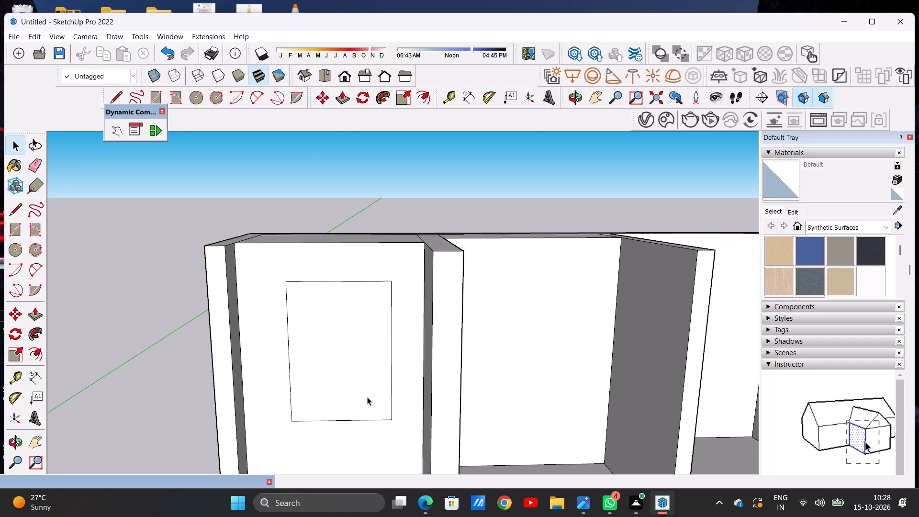
{"action": "type", "text": "of"}
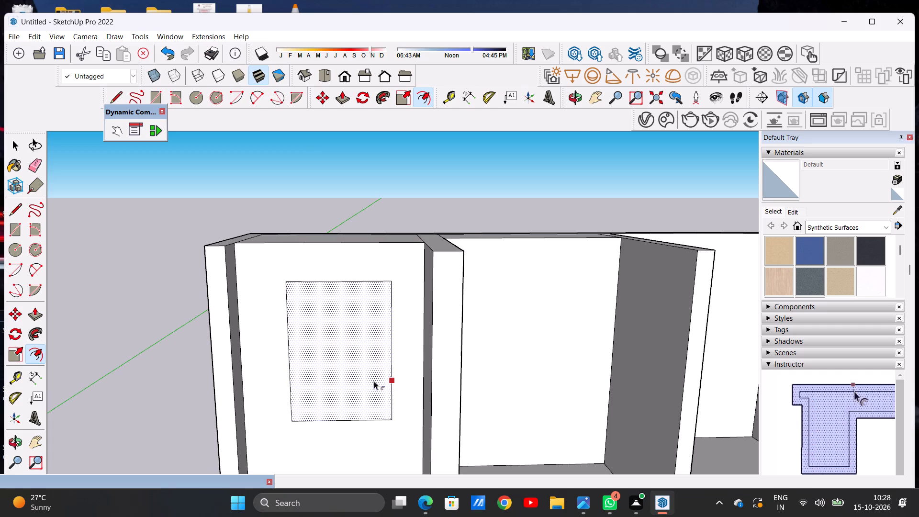
{"action": "left_click", "coordinate": [310, 289]}
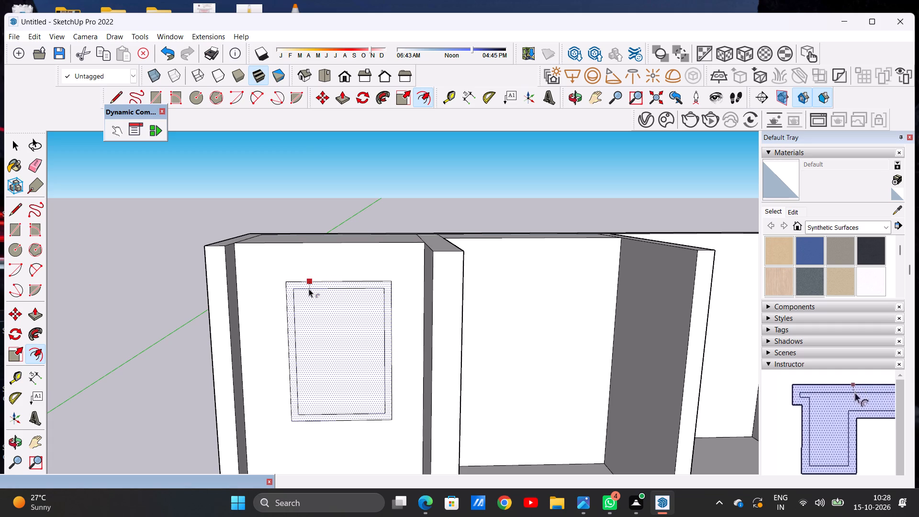
{"action": "left_click", "coordinate": [309, 289]}
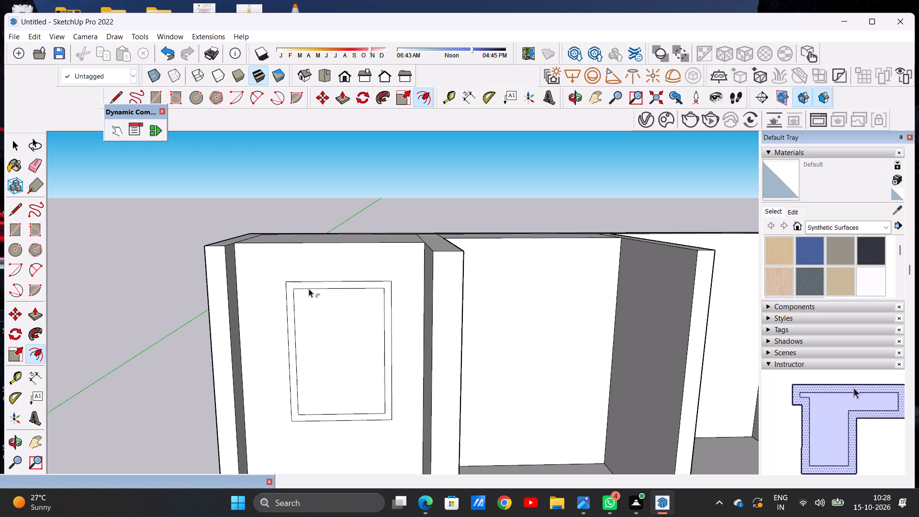
{"action": "key", "text": "space"}
Draw two closely spaced vertical lines between the inner frame's top and bottom edges to form the window's central mullion.
{"action": "type", "text": "l"}
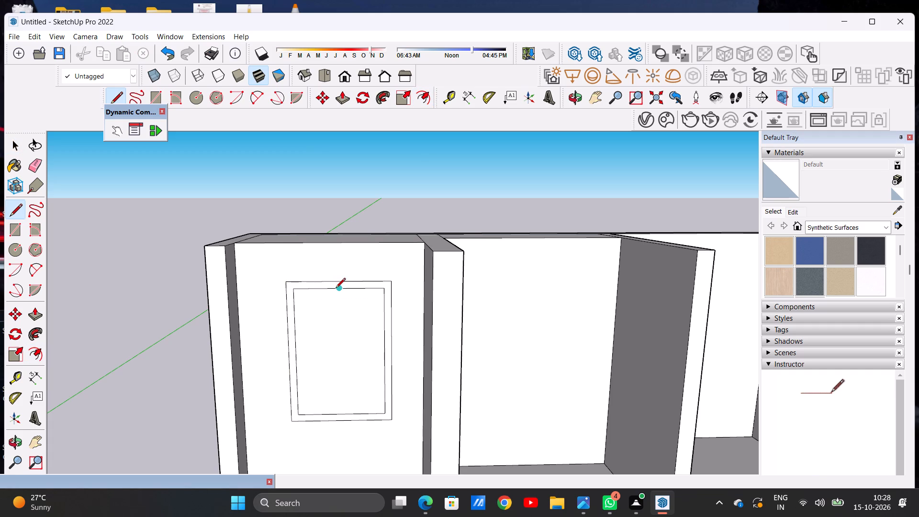
{"action": "scroll", "coordinate": [335, 294], "scroll_direction": "up", "scroll_amount": 8}
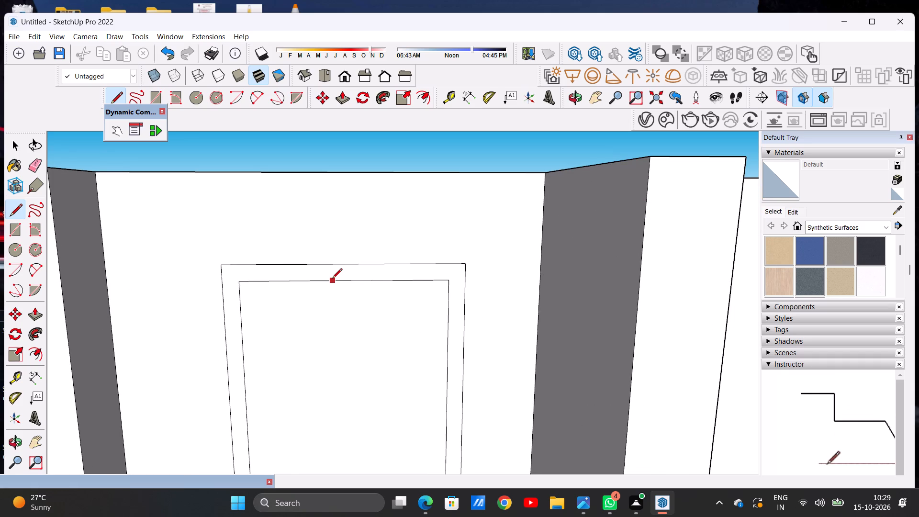
{"action": "left_click", "coordinate": [332, 279]}
{"action": "scroll", "coordinate": [337, 271], "scroll_direction": "down", "scroll_amount": 11}
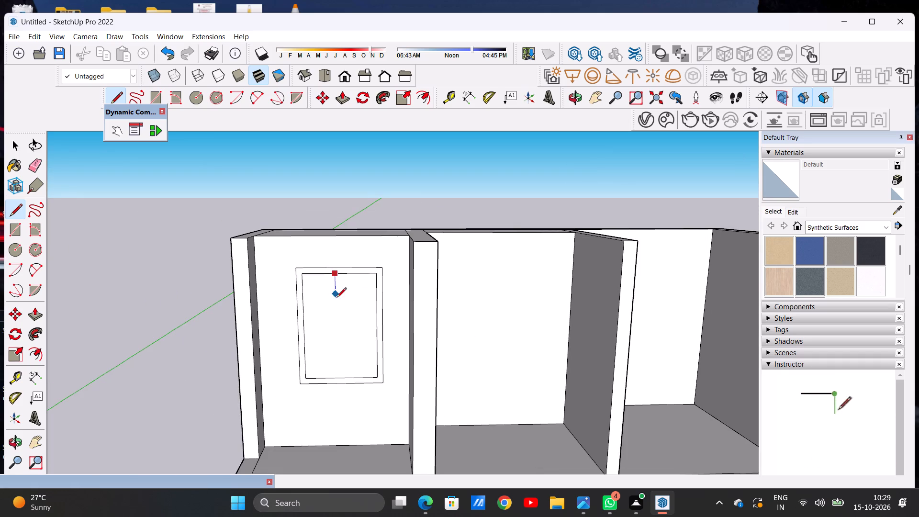
{"action": "left_click", "coordinate": [340, 378]}
{"action": "scroll", "coordinate": [343, 352], "scroll_direction": "up", "scroll_amount": 5}
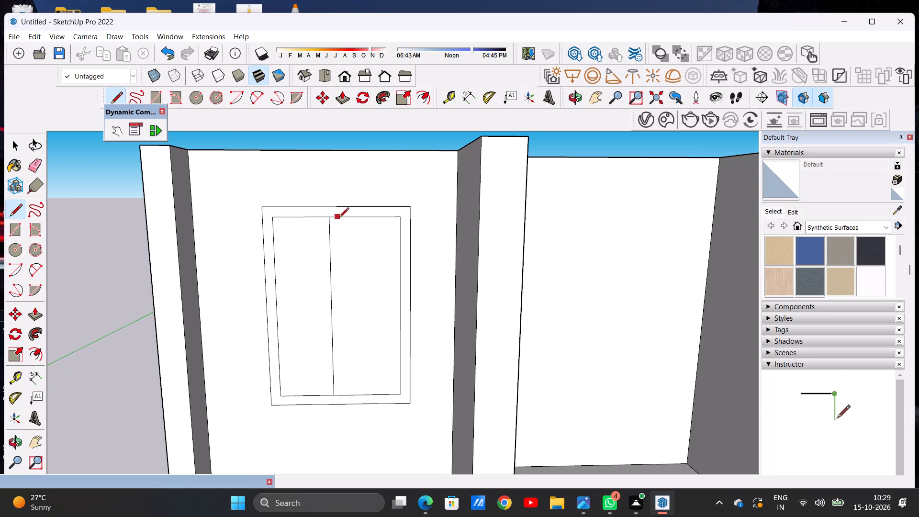
{"action": "left_click", "coordinate": [341, 218]}
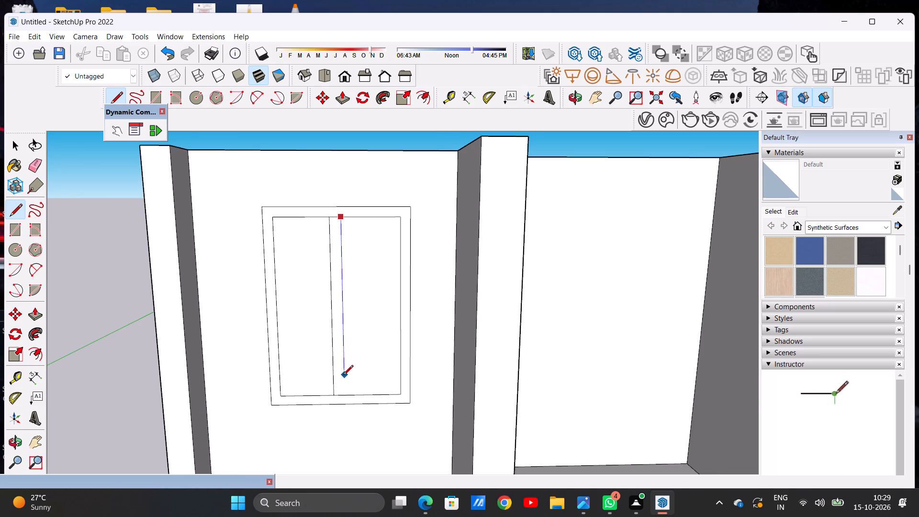
{"action": "left_click", "coordinate": [342, 393]}
{"action": "key", "text": "space"}
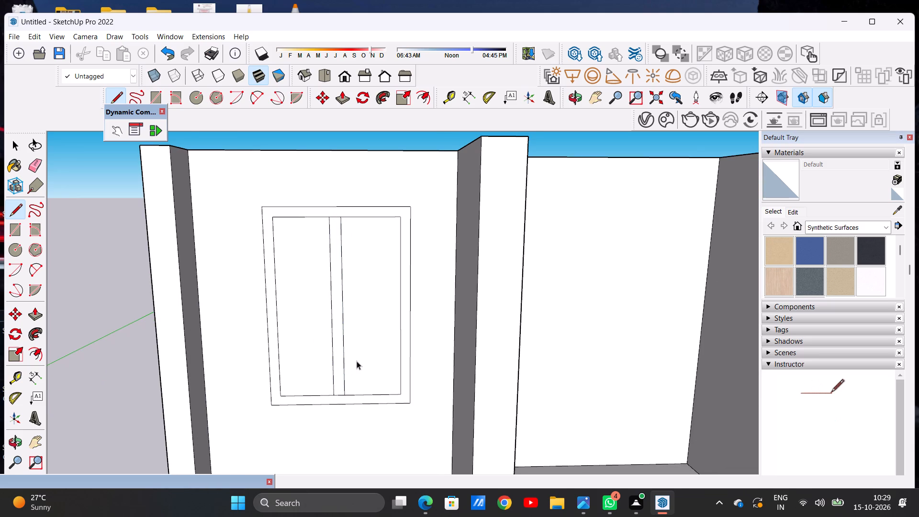
Examine the three-bay shell, the divided window and the narrow floor strip along the front from several angles.
{"action": "scroll", "coordinate": [333, 352], "scroll_direction": "down", "scroll_amount": 9}
{"action": "scroll", "coordinate": [348, 344], "scroll_direction": "up", "scroll_amount": 3}
{"action": "middle_click_drag", "start_coordinate": [347, 366], "coordinate": [323, 333]}
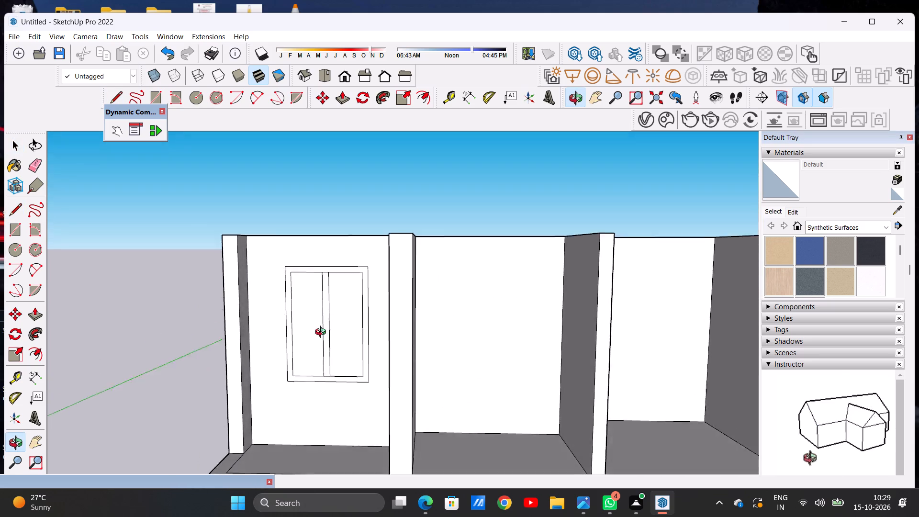
{"action": "middle_click_drag", "start_coordinate": [323, 333], "coordinate": [329, 357]}
{"action": "scroll", "coordinate": [347, 372], "scroll_direction": "down", "scroll_amount": 4}
{"action": "scroll", "coordinate": [403, 348], "scroll_direction": "up", "scroll_amount": 5}
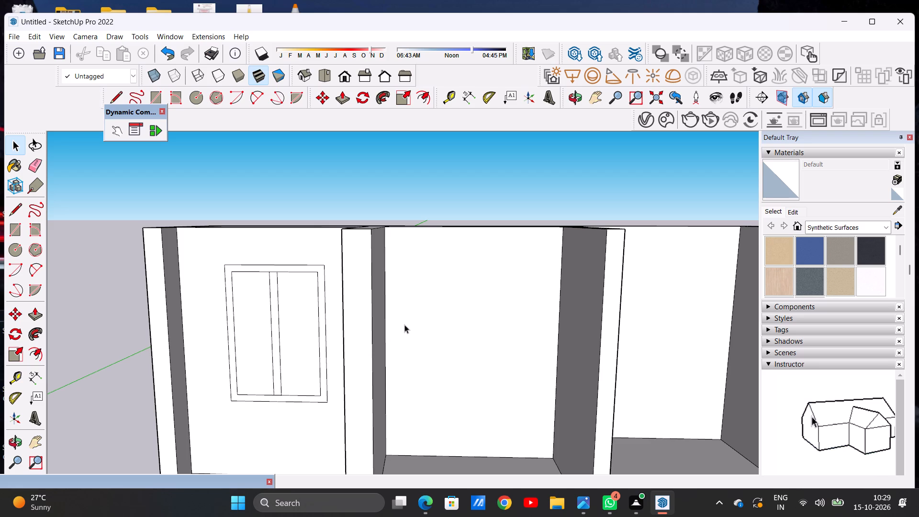
{"action": "scroll", "coordinate": [404, 325], "scroll_direction": "down", "scroll_amount": 2}
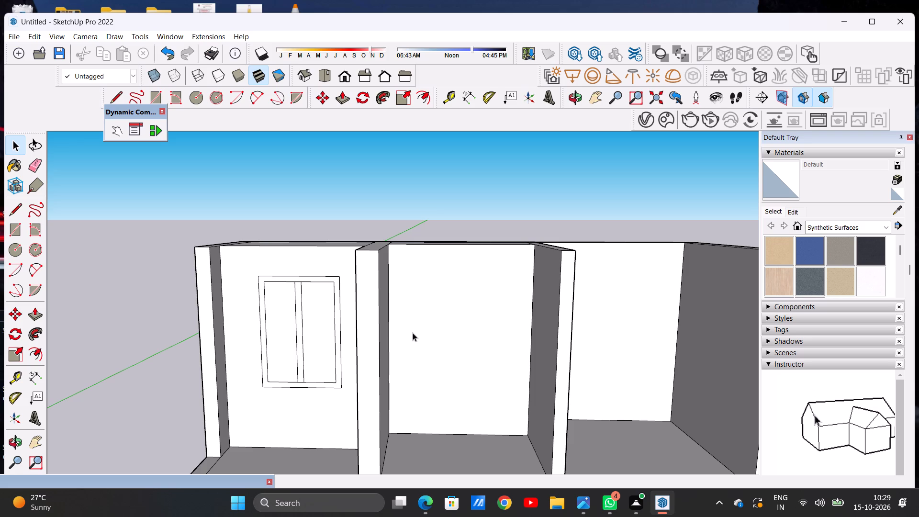
{"action": "scroll", "coordinate": [405, 335], "scroll_direction": "down", "scroll_amount": 8}
{"action": "scroll", "coordinate": [491, 307], "scroll_direction": "up", "scroll_amount": 3}
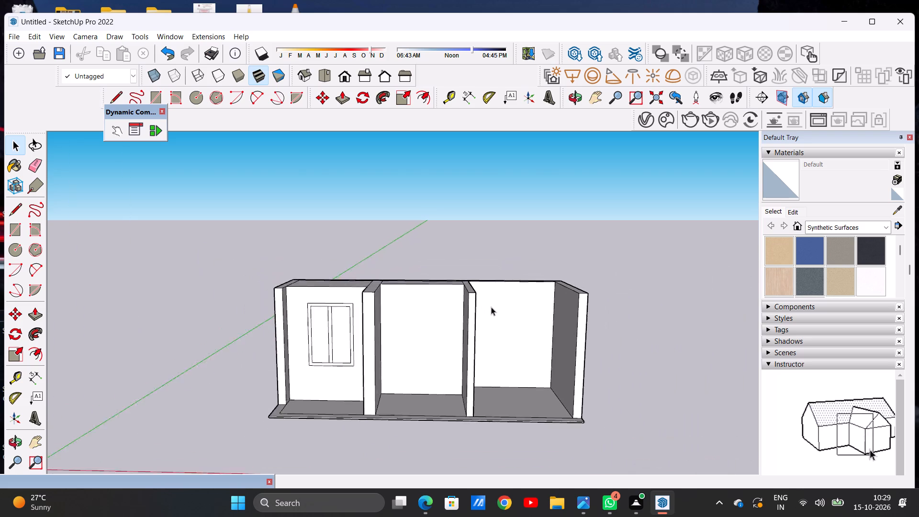
{"action": "scroll", "coordinate": [491, 307], "scroll_direction": "up", "scroll_amount": 4}
{"action": "middle_click_drag", "start_coordinate": [497, 326], "coordinate": [480, 313]}
{"action": "scroll", "coordinate": [465, 278], "scroll_direction": "down", "scroll_amount": 5}
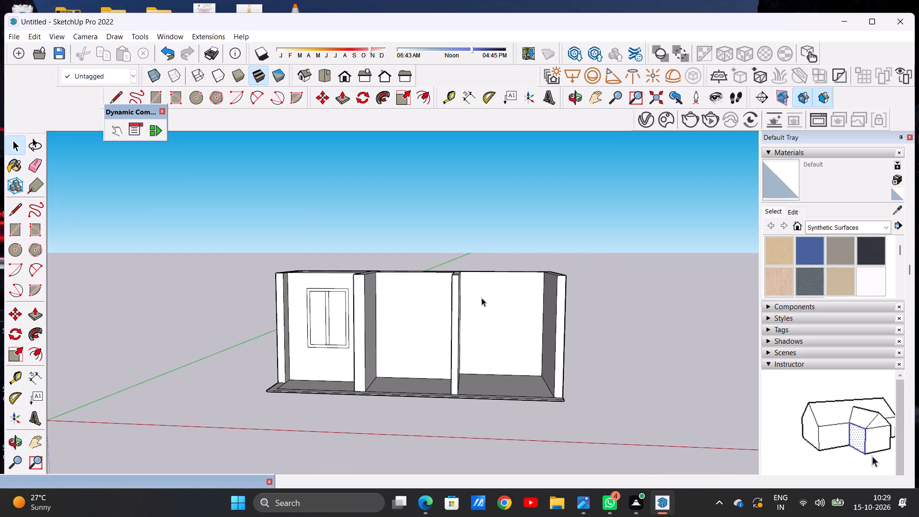
{"action": "middle_click_drag", "start_coordinate": [482, 298], "coordinate": [472, 372]}
{"action": "scroll", "coordinate": [499, 309], "scroll_direction": "up", "scroll_amount": 1}
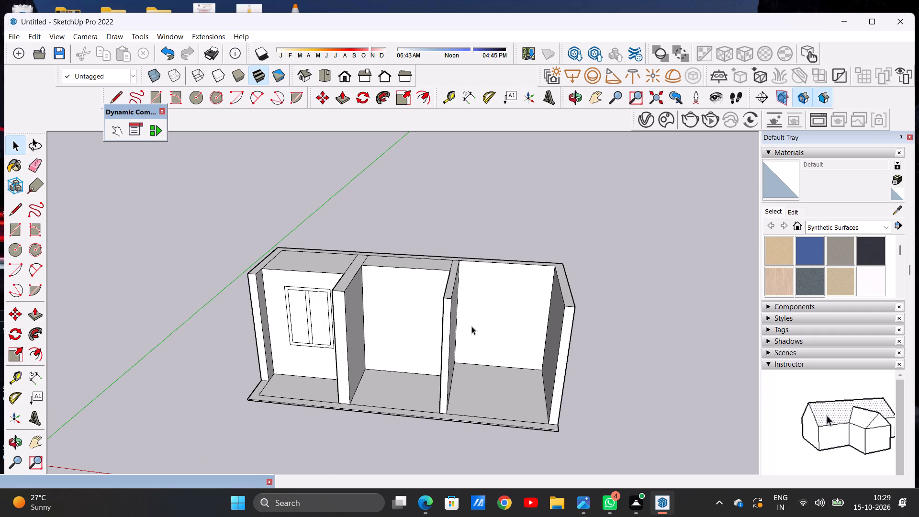
{"action": "scroll", "coordinate": [483, 303], "scroll_direction": "down", "scroll_amount": 4}
{"action": "middle_click_drag", "start_coordinate": [466, 348], "coordinate": [492, 437]}
{"action": "scroll", "coordinate": [510, 382], "scroll_direction": "up", "scroll_amount": 7}
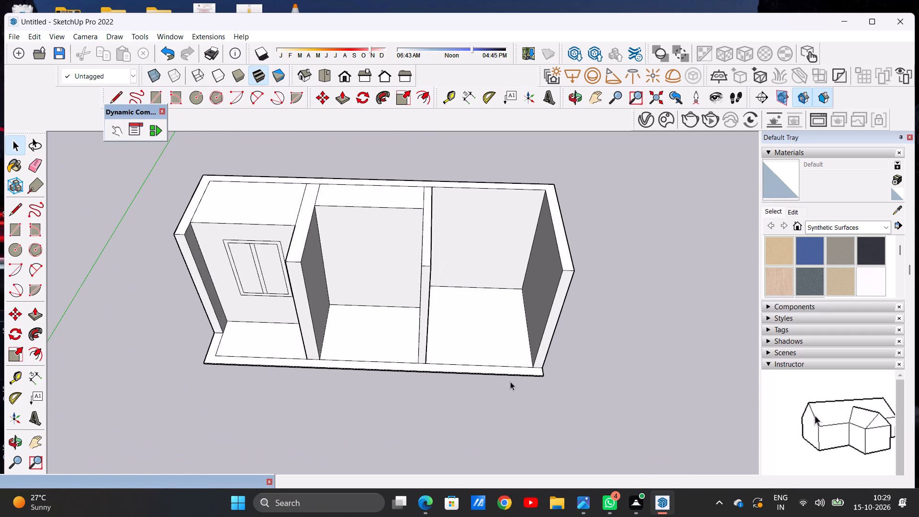
{"action": "scroll", "coordinate": [415, 361], "scroll_direction": "up", "scroll_amount": 7}
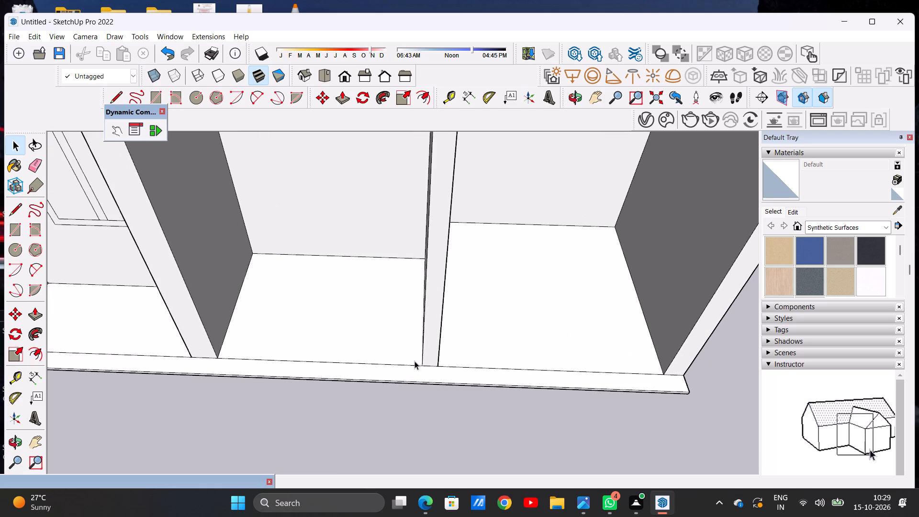
{"action": "scroll", "coordinate": [485, 340], "scroll_direction": "down", "scroll_amount": 6}
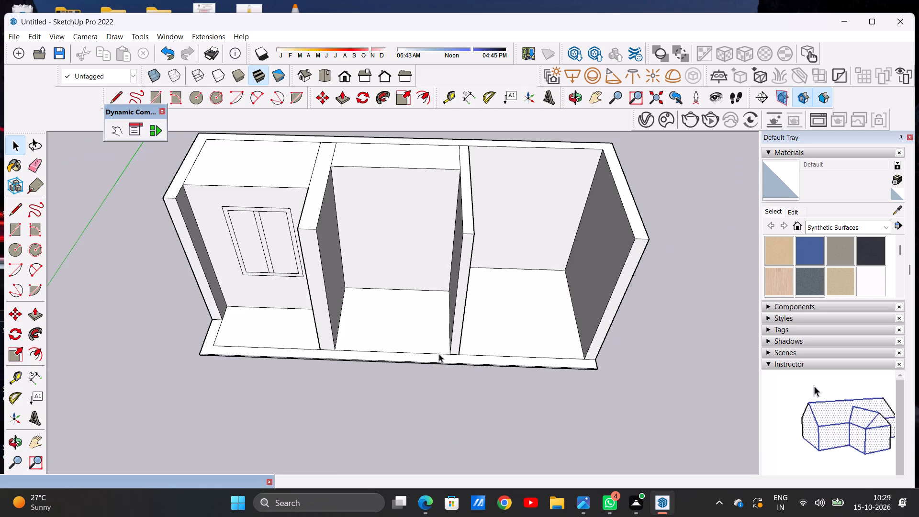
{"action": "middle_click_drag", "start_coordinate": [441, 359], "coordinate": [436, 336]}
{"action": "scroll", "coordinate": [468, 353], "scroll_direction": "up", "scroll_amount": 7}
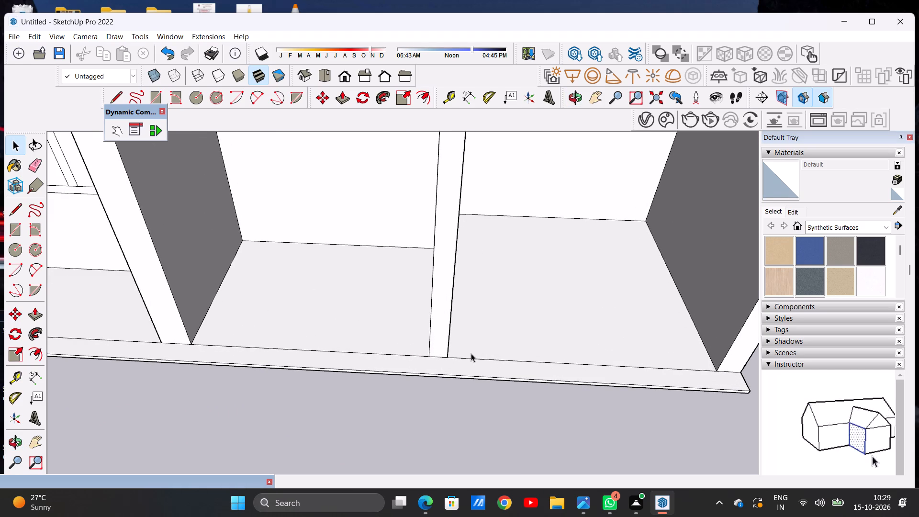
{"action": "scroll", "coordinate": [491, 335], "scroll_direction": "down", "scroll_amount": 9}
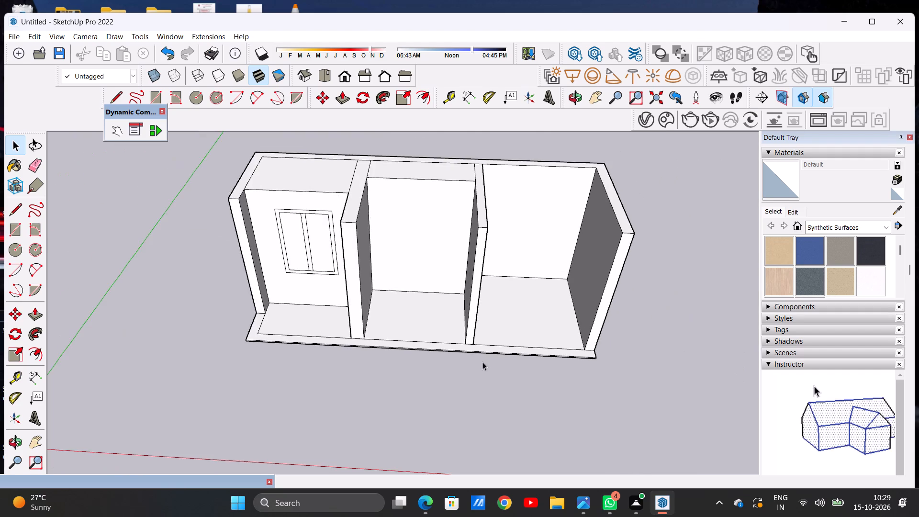
{"action": "middle_click_drag", "start_coordinate": [482, 362], "coordinate": [498, 325]}
{"action": "scroll", "coordinate": [516, 339], "scroll_direction": "up", "scroll_amount": 2}
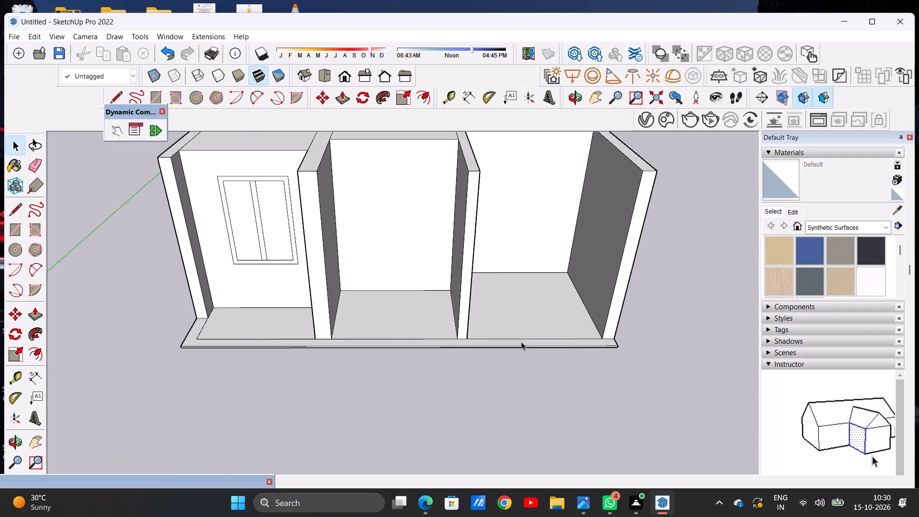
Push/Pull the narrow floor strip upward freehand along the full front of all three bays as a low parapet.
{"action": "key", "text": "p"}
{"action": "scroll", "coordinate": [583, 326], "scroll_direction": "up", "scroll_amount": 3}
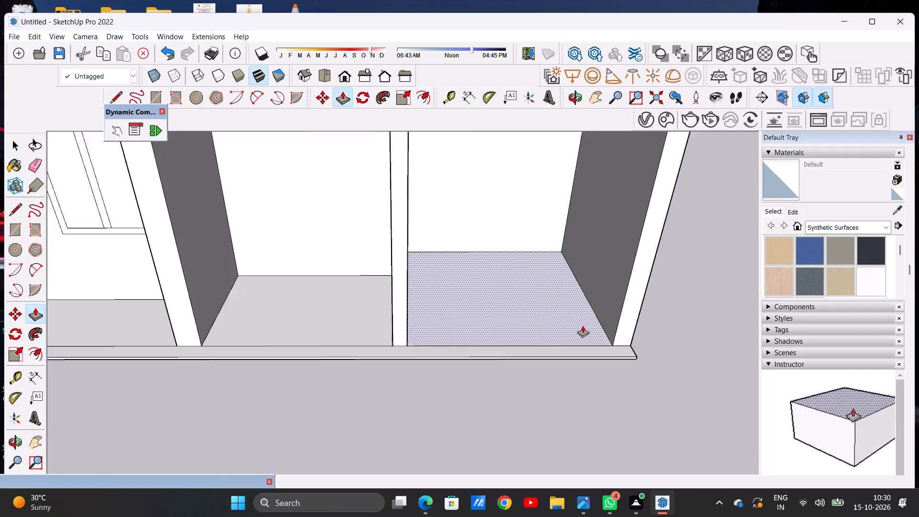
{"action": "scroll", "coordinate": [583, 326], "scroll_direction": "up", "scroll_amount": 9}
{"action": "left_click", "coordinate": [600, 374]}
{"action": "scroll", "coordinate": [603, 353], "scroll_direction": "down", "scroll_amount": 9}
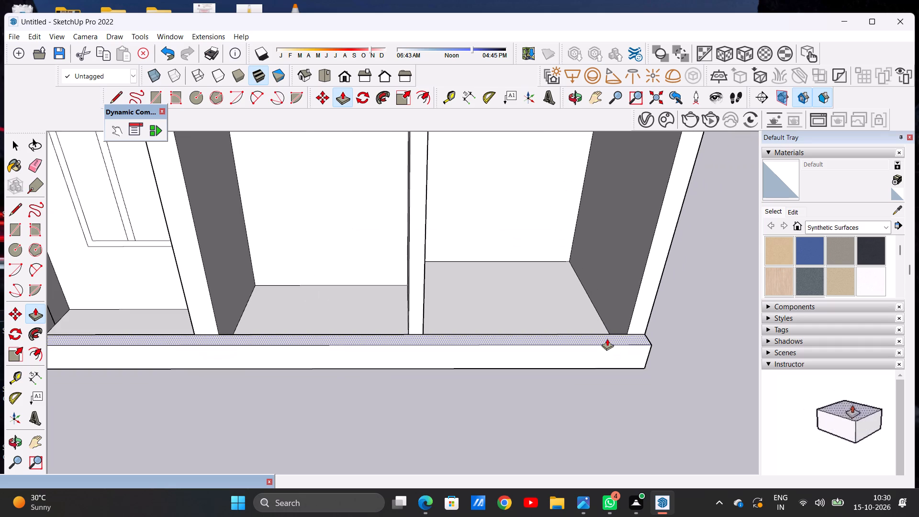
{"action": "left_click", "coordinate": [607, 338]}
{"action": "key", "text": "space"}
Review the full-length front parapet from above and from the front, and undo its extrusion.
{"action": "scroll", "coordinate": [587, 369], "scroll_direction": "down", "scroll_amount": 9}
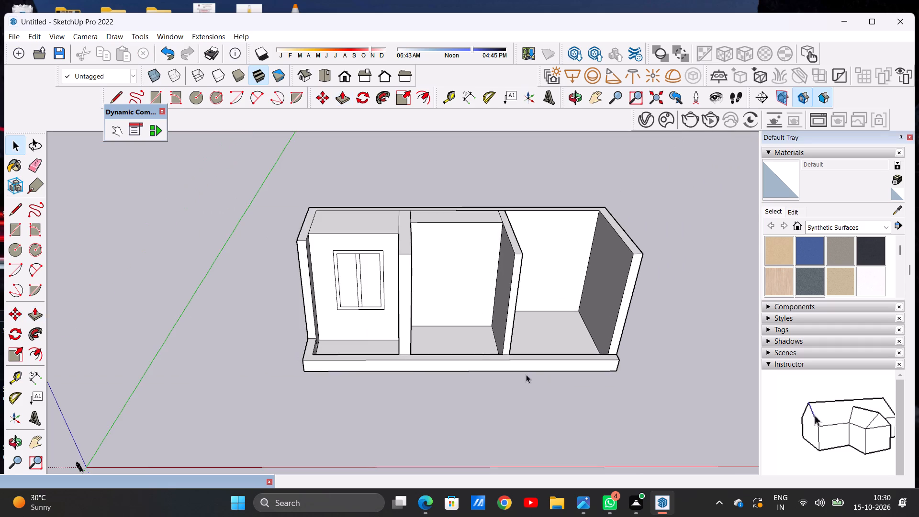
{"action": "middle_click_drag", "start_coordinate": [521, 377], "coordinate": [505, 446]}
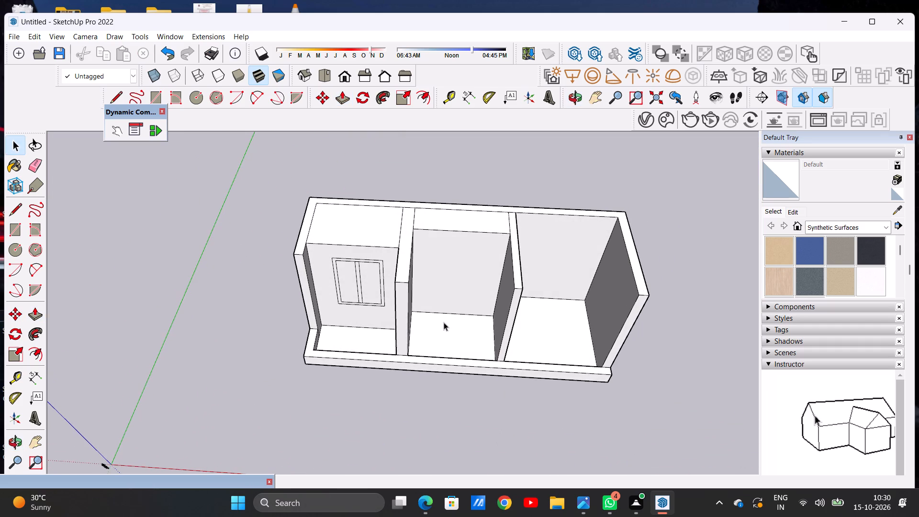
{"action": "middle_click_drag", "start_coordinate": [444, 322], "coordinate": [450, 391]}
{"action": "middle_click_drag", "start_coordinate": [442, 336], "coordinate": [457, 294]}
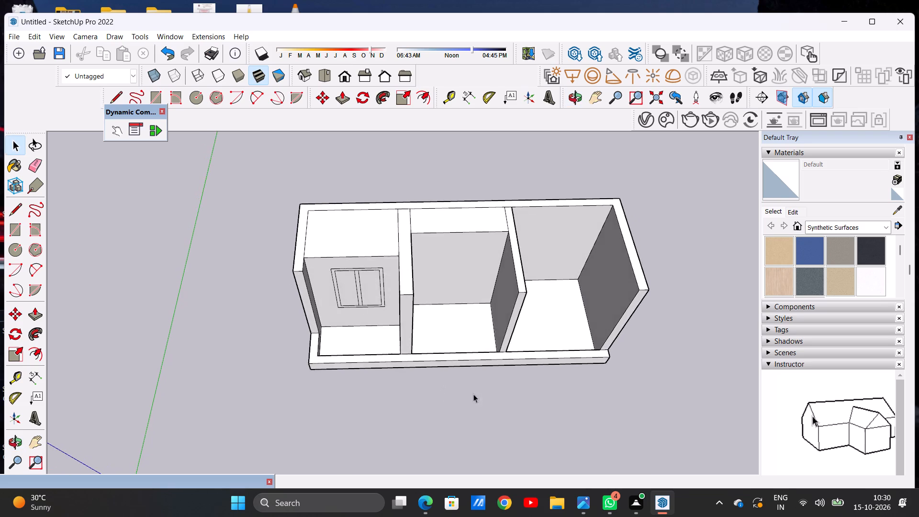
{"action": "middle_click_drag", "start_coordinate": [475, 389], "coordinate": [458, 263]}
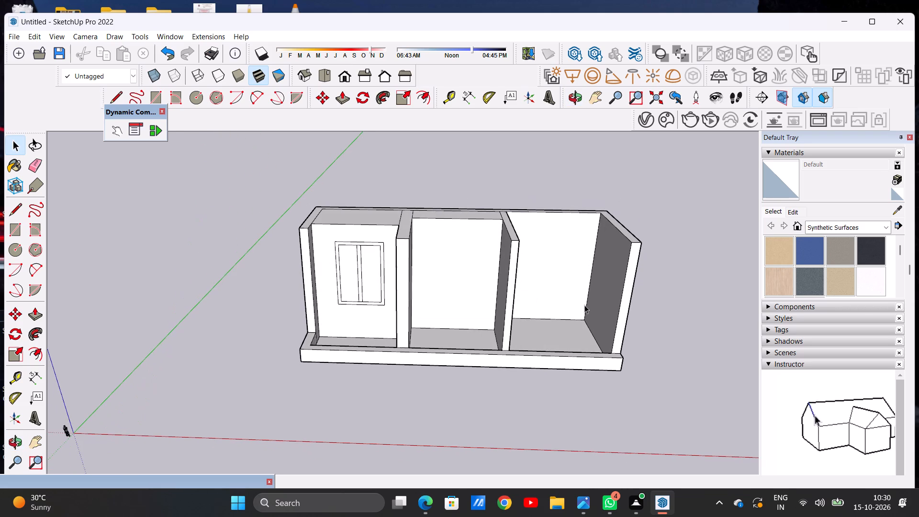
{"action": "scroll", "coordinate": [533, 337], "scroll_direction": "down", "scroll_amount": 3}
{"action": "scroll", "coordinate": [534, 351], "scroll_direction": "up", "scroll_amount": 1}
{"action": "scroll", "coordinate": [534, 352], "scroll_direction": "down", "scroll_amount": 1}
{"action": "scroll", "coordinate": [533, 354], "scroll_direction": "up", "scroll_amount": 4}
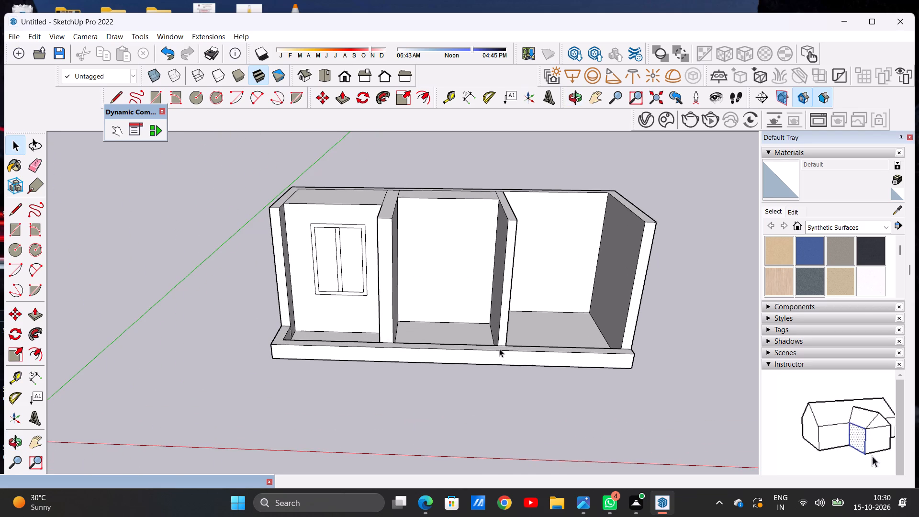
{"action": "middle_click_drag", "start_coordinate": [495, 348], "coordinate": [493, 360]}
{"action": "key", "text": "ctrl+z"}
Draw a line across the front floor strip from the right bay's partition corner to the slab's outer edge.
{"action": "scroll", "coordinate": [531, 369], "scroll_direction": "up", "scroll_amount": 3}
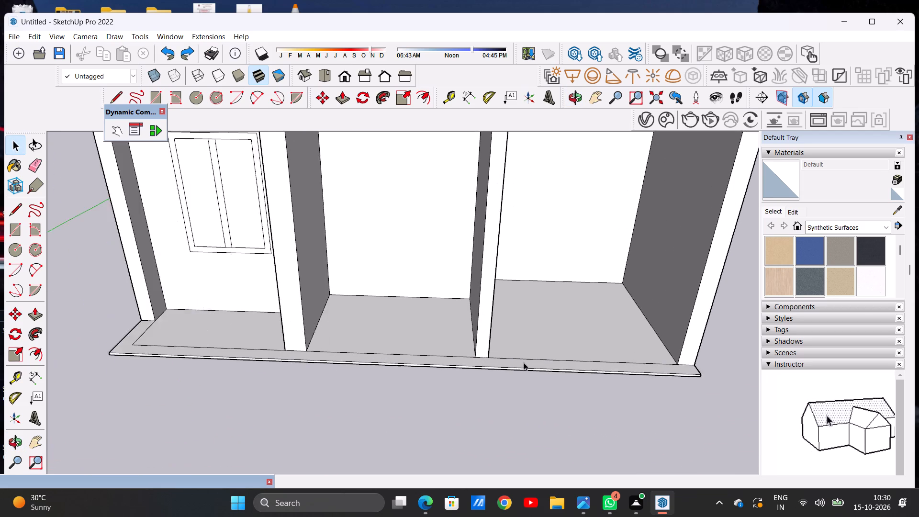
{"action": "scroll", "coordinate": [524, 362], "scroll_direction": "up", "scroll_amount": 6}
{"action": "key", "text": "l"}
{"action": "scroll", "coordinate": [482, 360], "scroll_direction": "up", "scroll_amount": 7}
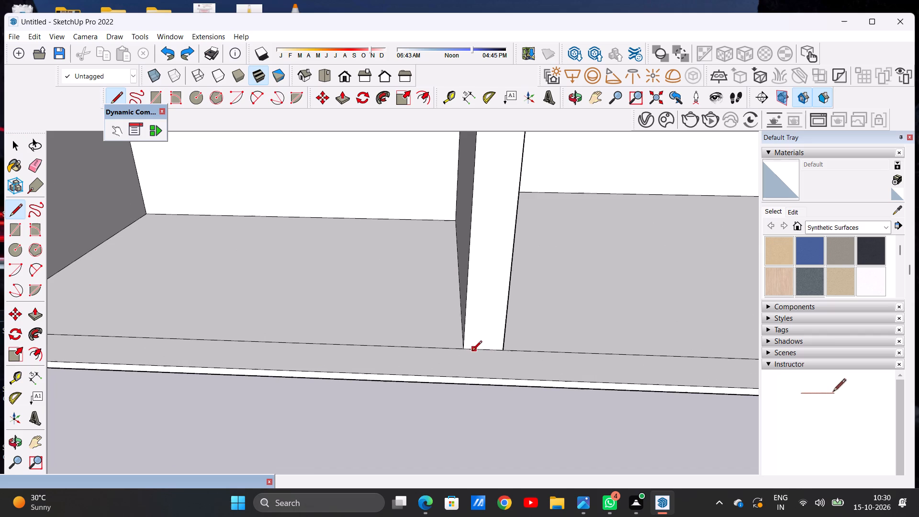
{"action": "left_click", "coordinate": [499, 351]}
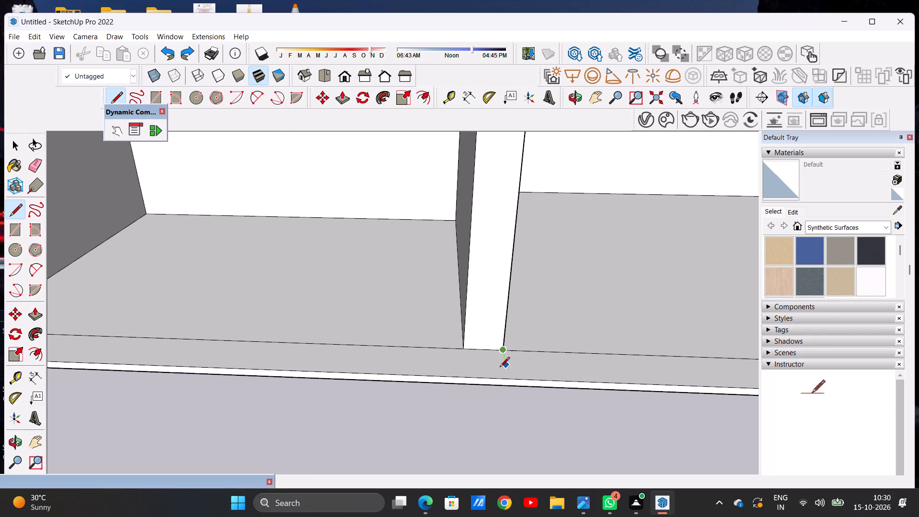
{"action": "left_click", "coordinate": [508, 382]}
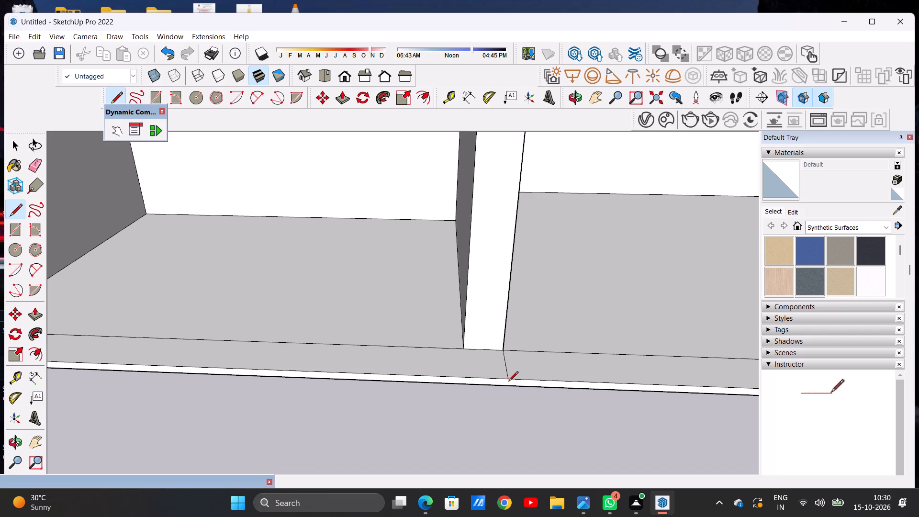
{"action": "key", "text": "space"}
Push/Pull the front strip upward freehand along the left and middle bays only, forming a low parapet.
{"action": "scroll", "coordinate": [437, 385], "scroll_direction": "down", "scroll_amount": 12}
{"action": "scroll", "coordinate": [487, 401], "scroll_direction": "down", "scroll_amount": 2}
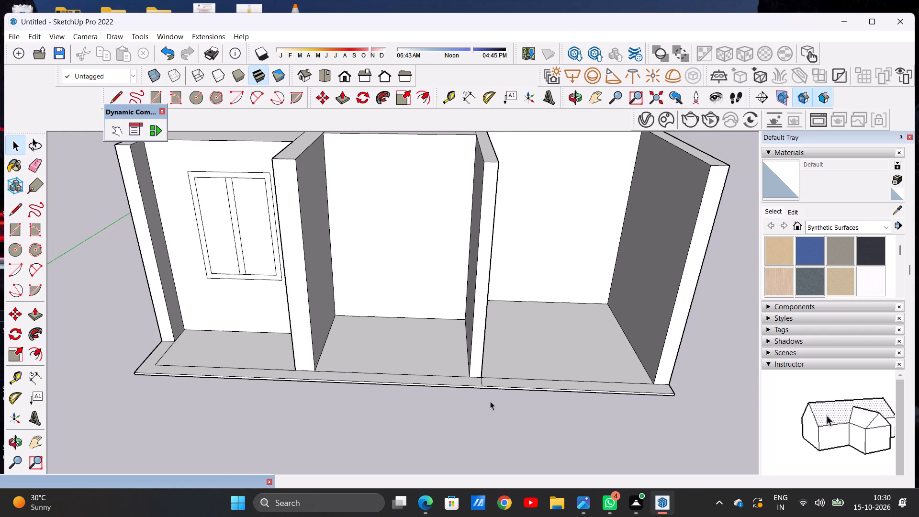
{"action": "scroll", "coordinate": [462, 382], "scroll_direction": "up", "scroll_amount": 2}
{"action": "key", "text": "p"}
{"action": "scroll", "coordinate": [477, 374], "scroll_direction": "up", "scroll_amount": 4}
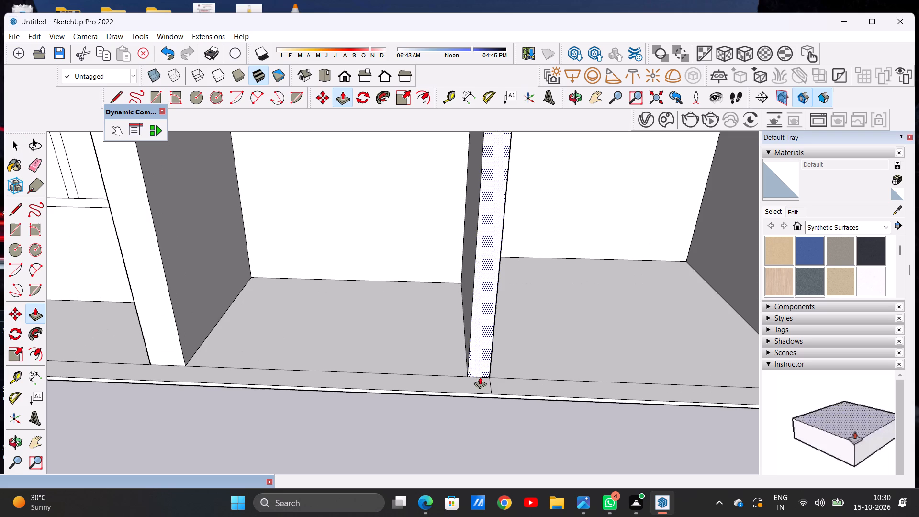
{"action": "left_click", "coordinate": [488, 387]}
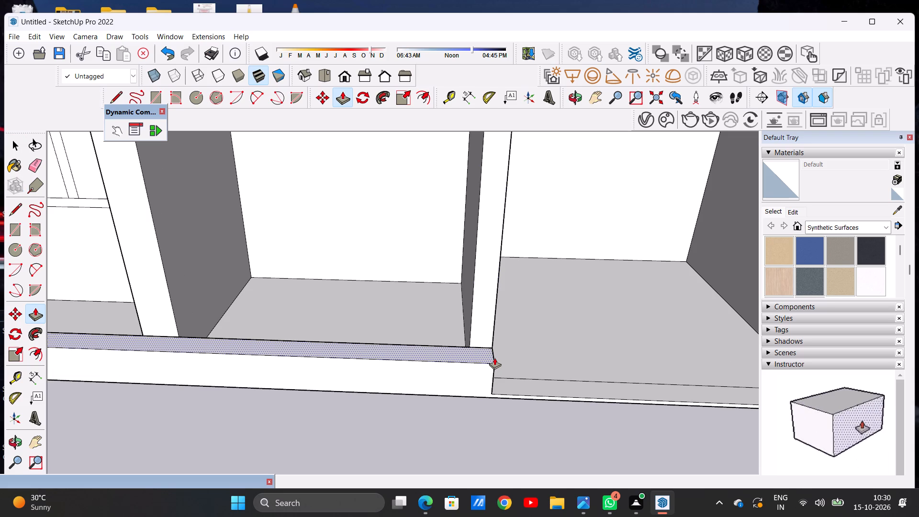
{"action": "left_click", "coordinate": [494, 358]}
{"action": "key", "text": "space"}
Examine the low parapet across the left and middle bays from the front, above and the left corner.
{"action": "scroll", "coordinate": [476, 383], "scroll_direction": "down", "scroll_amount": 13}
{"action": "middle_click_drag", "start_coordinate": [377, 373], "coordinate": [371, 315]}
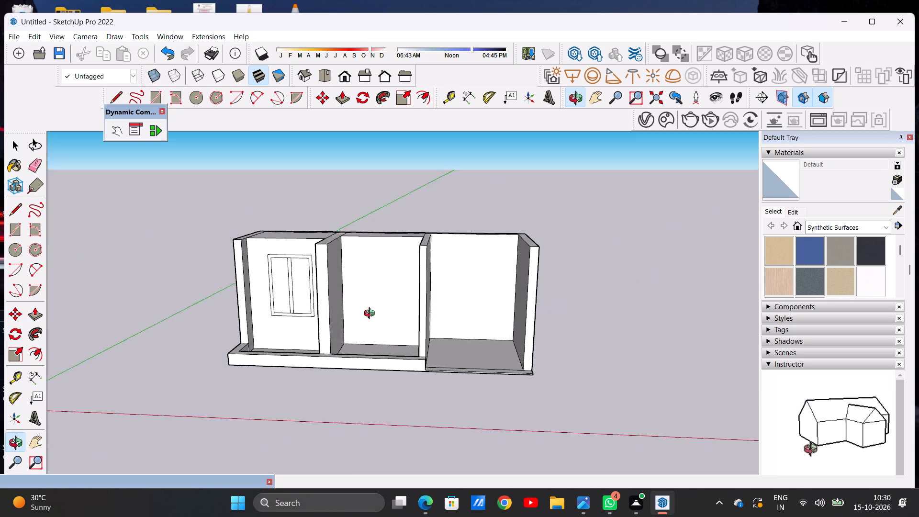
{"action": "middle_click_drag", "start_coordinate": [371, 315], "coordinate": [377, 405]}
{"action": "scroll", "coordinate": [269, 326], "scroll_direction": "up", "scroll_amount": 7}
{"action": "middle_click_drag", "start_coordinate": [264, 323], "coordinate": [389, 438]}
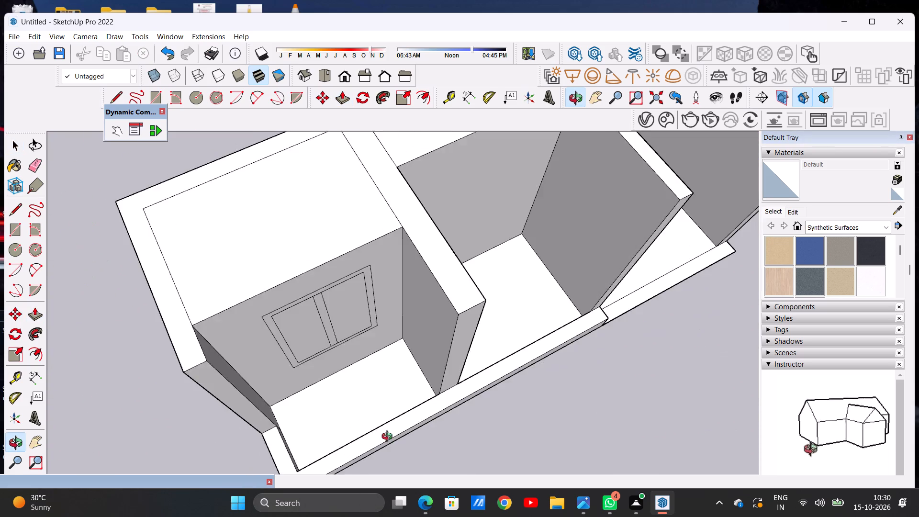
{"action": "middle_click_drag", "start_coordinate": [389, 438], "coordinate": [271, 320]}
{"action": "scroll", "coordinate": [326, 371], "scroll_direction": "down", "scroll_amount": 3}
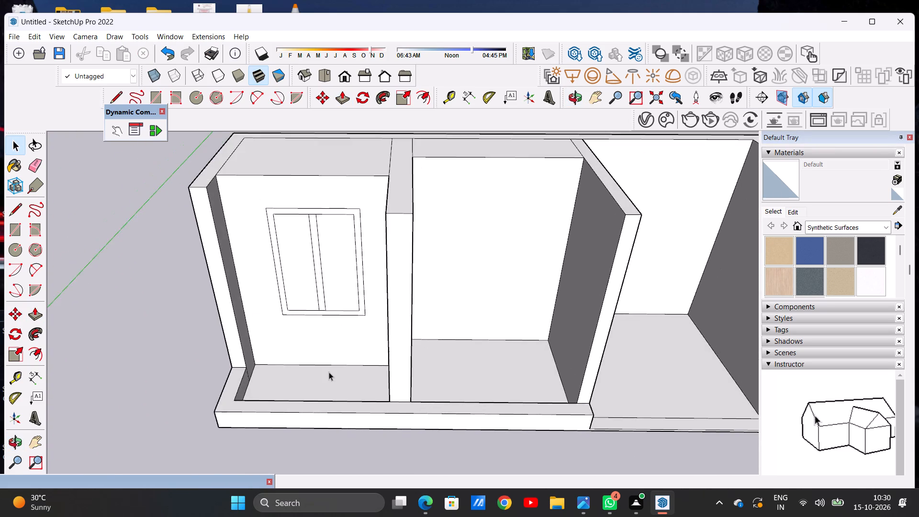
Review the low parapet across the left and middle bays, and undo its extrusion.
{"action": "scroll", "coordinate": [329, 372], "scroll_direction": "down", "scroll_amount": 6}
{"action": "scroll", "coordinate": [544, 415], "scroll_direction": "up", "scroll_amount": 6}
{"action": "middle_click_drag", "start_coordinate": [444, 337], "coordinate": [453, 409]}
{"action": "scroll", "coordinate": [542, 310], "scroll_direction": "down", "scroll_amount": 7}
{"action": "scroll", "coordinate": [458, 369], "scroll_direction": "up", "scroll_amount": 5}
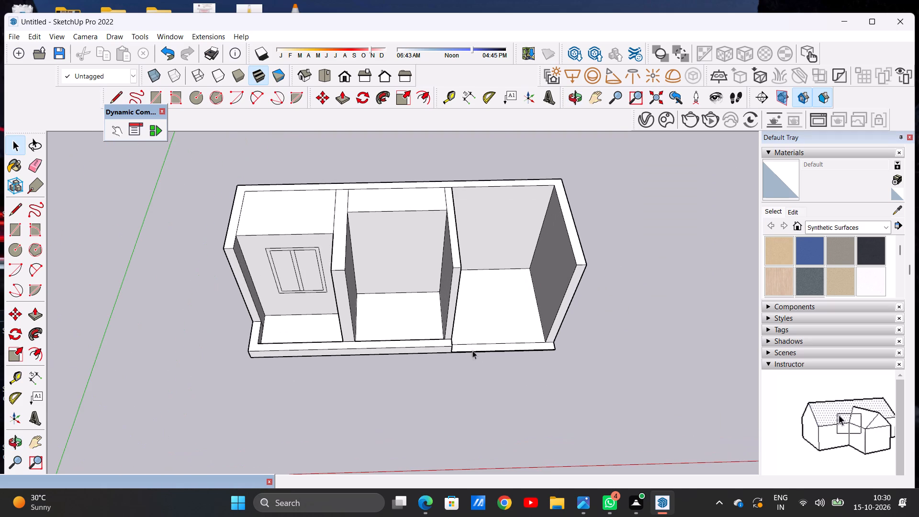
{"action": "scroll", "coordinate": [460, 338], "scroll_direction": "down", "scroll_amount": 4}
{"action": "middle_click_drag", "start_coordinate": [433, 357], "coordinate": [424, 270]}
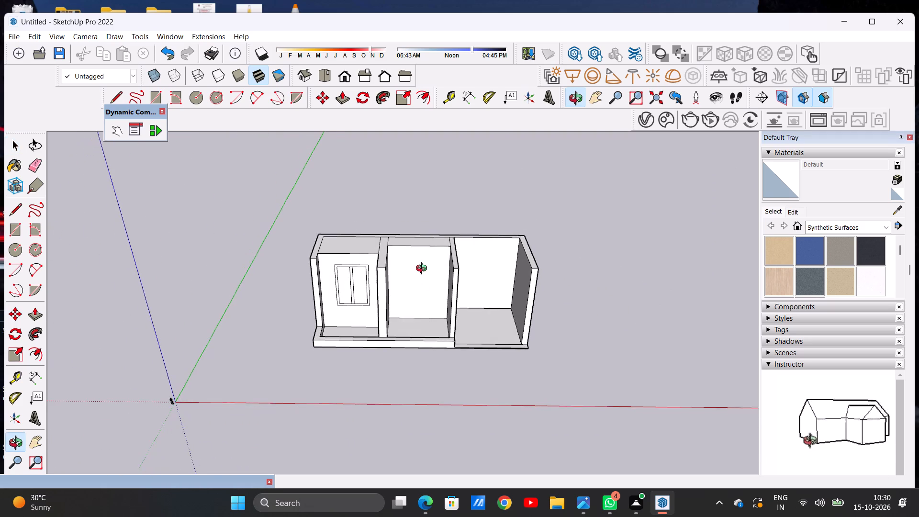
{"action": "middle_click_drag", "start_coordinate": [424, 270], "coordinate": [424, 269]}
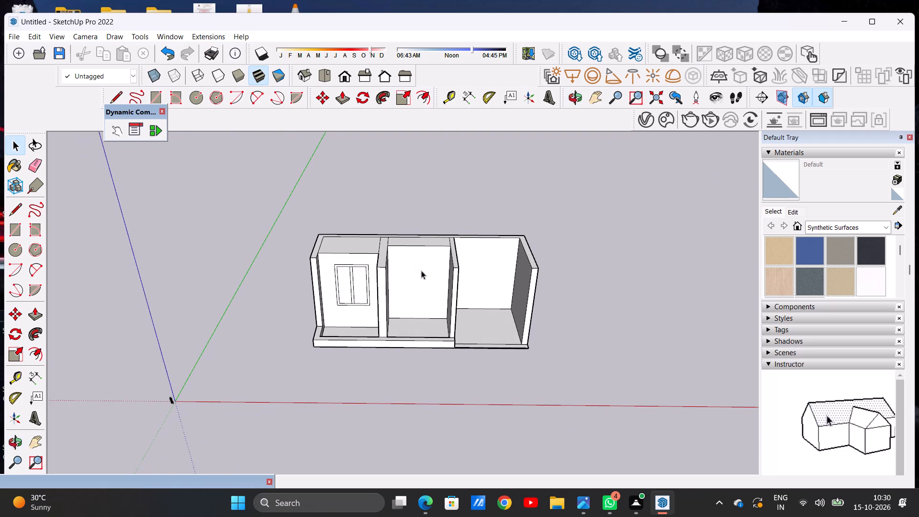
{"action": "middle_click_drag", "start_coordinate": [404, 303], "coordinate": [404, 338]}
{"action": "scroll", "coordinate": [361, 333], "scroll_direction": "up", "scroll_amount": 6}
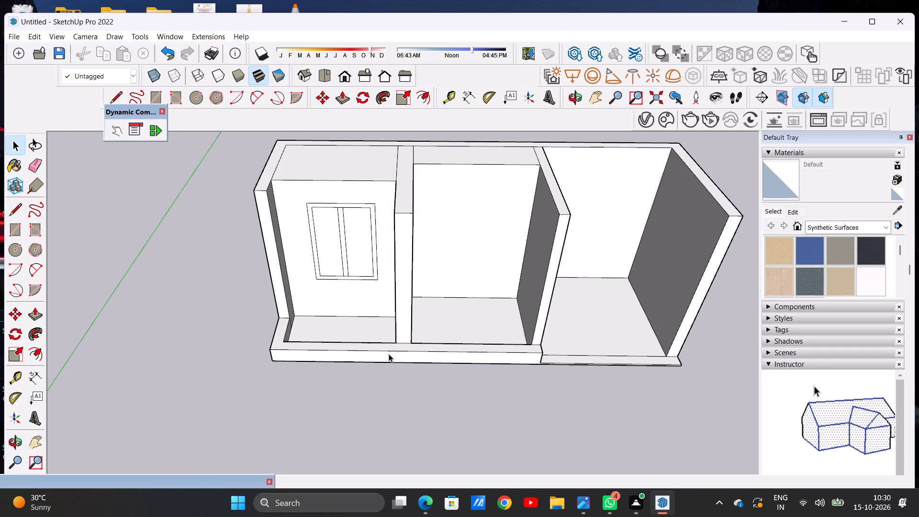
{"action": "scroll", "coordinate": [389, 353], "scroll_direction": "up", "scroll_amount": 3}
{"action": "key", "text": "ctrl+z"}
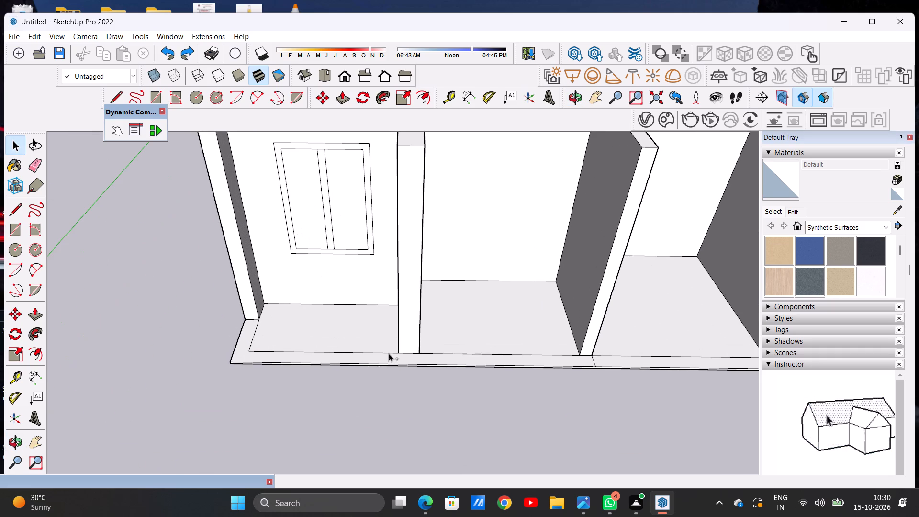
Draw a line across the front floor strip from the left partition's left front corner to the slab's outer edge.
{"action": "key", "text": "l"}
{"action": "scroll", "coordinate": [402, 363], "scroll_direction": "up", "scroll_amount": 8}
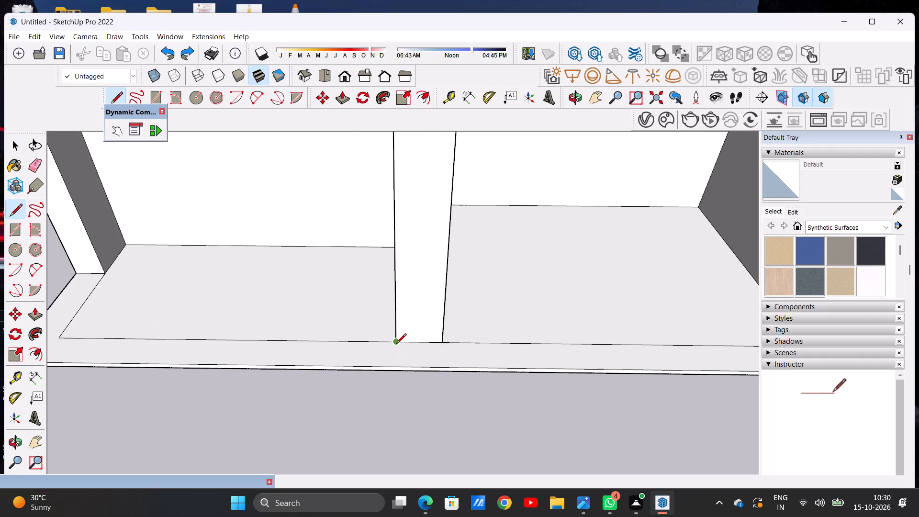
{"action": "left_click", "coordinate": [396, 344]}
{"action": "left_click", "coordinate": [392, 367]}
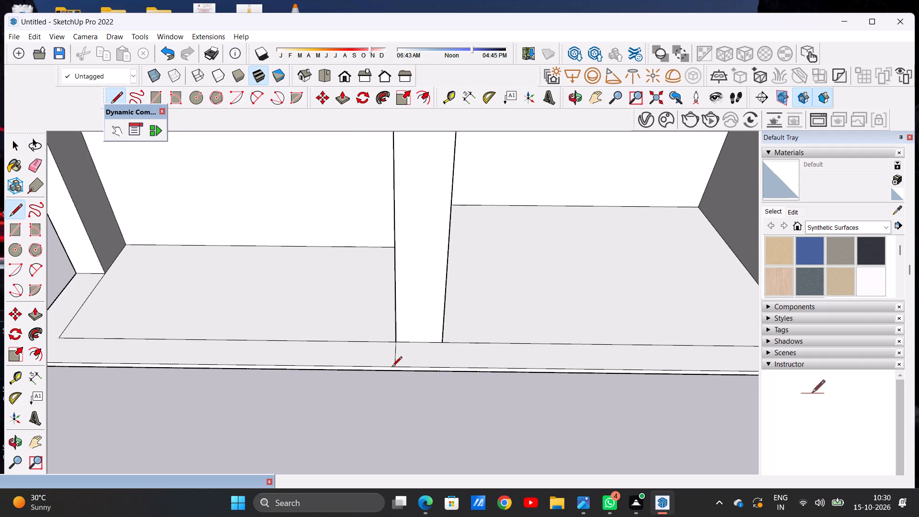
{"action": "key", "text": "space"}
Push/Pull the front strip upward freehand along the middle bay only, forming a low parapet between the two partitions.
{"action": "scroll", "coordinate": [366, 371], "scroll_direction": "down", "scroll_amount": 1}
{"action": "scroll", "coordinate": [366, 371], "scroll_direction": "up", "scroll_amount": 1}
{"action": "scroll", "coordinate": [366, 372], "scroll_direction": "down", "scroll_amount": 7}
{"action": "scroll", "coordinate": [555, 368], "scroll_direction": "up", "scroll_amount": 2}
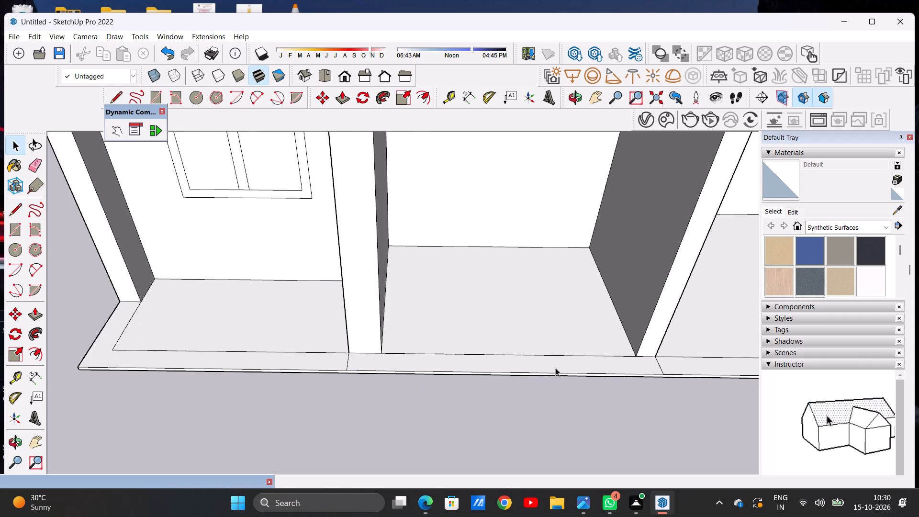
{"action": "key", "text": "p"}
{"action": "left_click", "coordinate": [606, 365]}
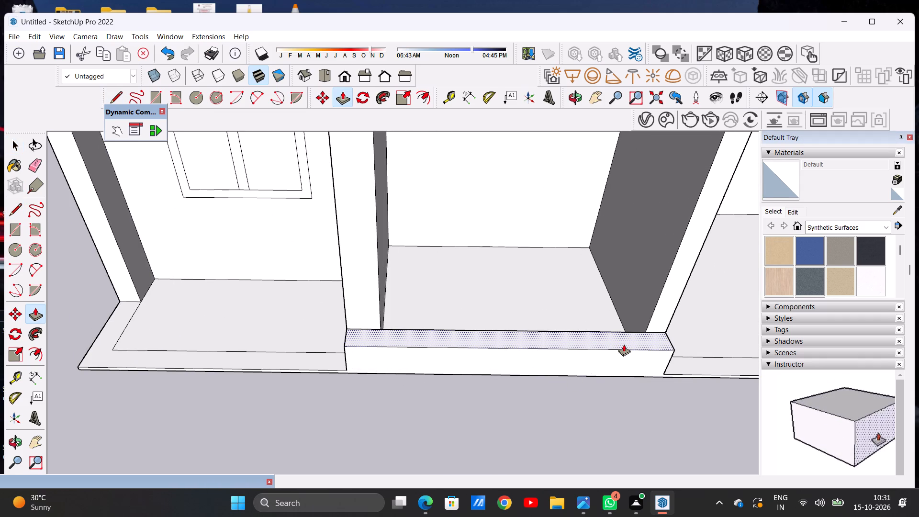
{"action": "left_click", "coordinate": [624, 346]}
{"action": "key", "text": "space"}
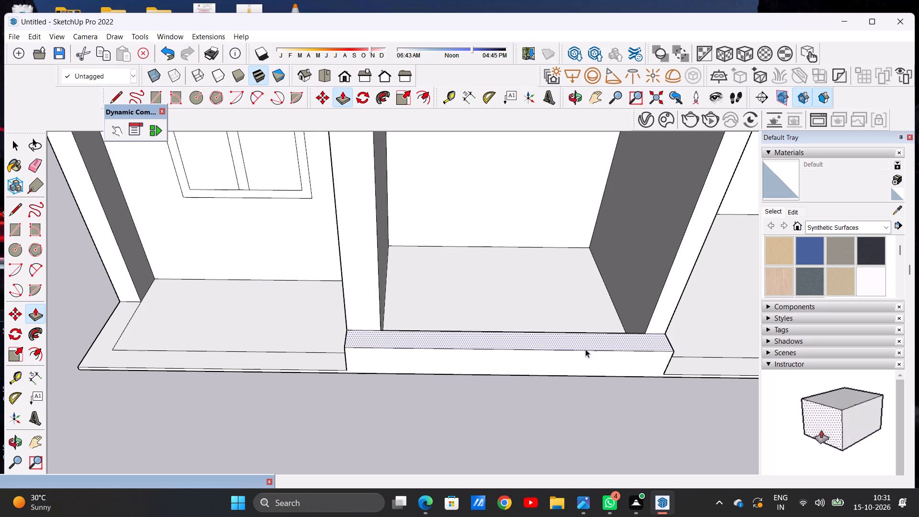
Examine the middle-bay parapet and the open front of the side bays from above, the front and the right corner.
{"action": "scroll", "coordinate": [518, 353], "scroll_direction": "down", "scroll_amount": 1}
{"action": "scroll", "coordinate": [518, 354], "scroll_direction": "up", "scroll_amount": 1}
{"action": "scroll", "coordinate": [517, 354], "scroll_direction": "down", "scroll_amount": 10}
{"action": "middle_click_drag", "start_coordinate": [479, 370], "coordinate": [458, 286]}
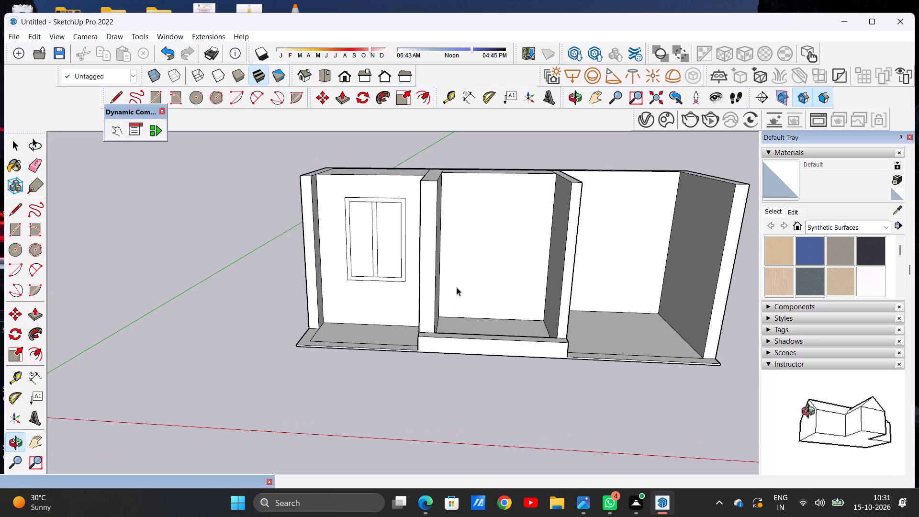
{"action": "scroll", "coordinate": [383, 332], "scroll_direction": "down", "scroll_amount": 8}
{"action": "middle_click_drag", "start_coordinate": [431, 272], "coordinate": [422, 297]}
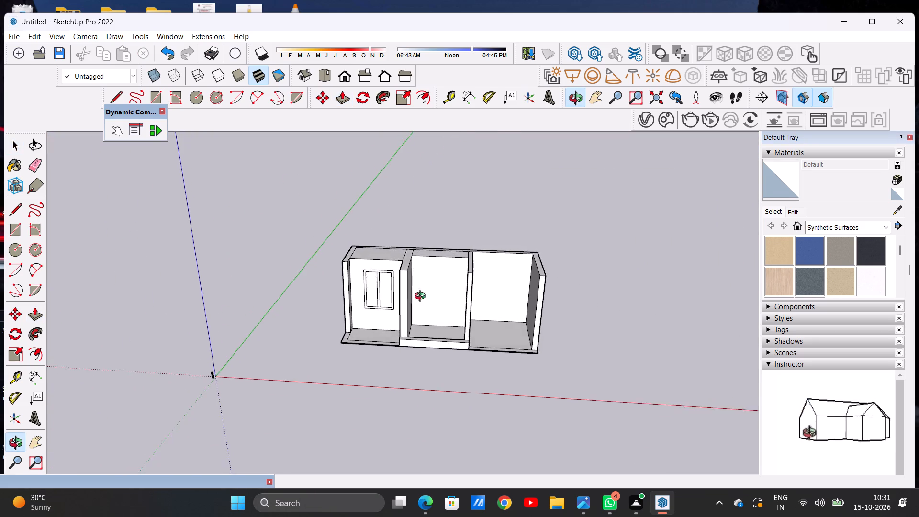
{"action": "middle_click_drag", "start_coordinate": [422, 297], "coordinate": [436, 315]}
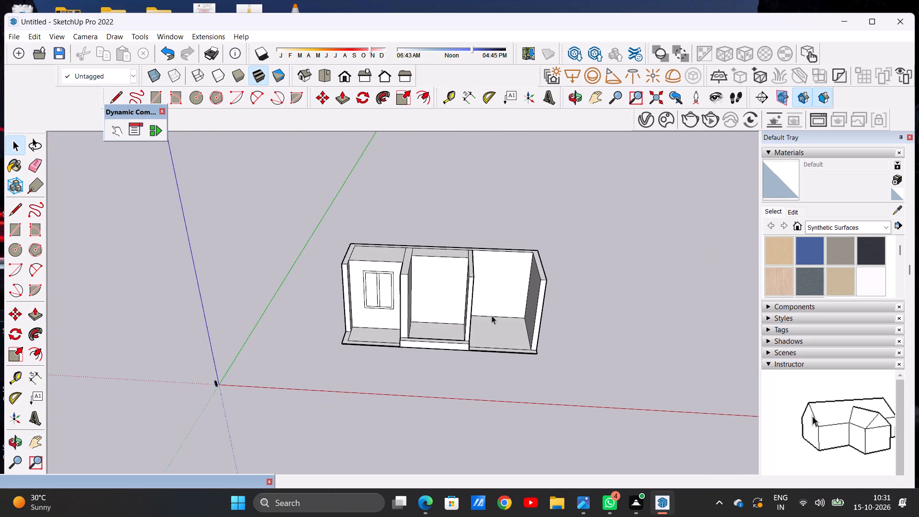
{"action": "scroll", "coordinate": [509, 302], "scroll_direction": "up", "scroll_amount": 5}
{"action": "scroll", "coordinate": [509, 302], "scroll_direction": "down", "scroll_amount": 1}
{"action": "scroll", "coordinate": [504, 381], "scroll_direction": "up", "scroll_amount": 2}
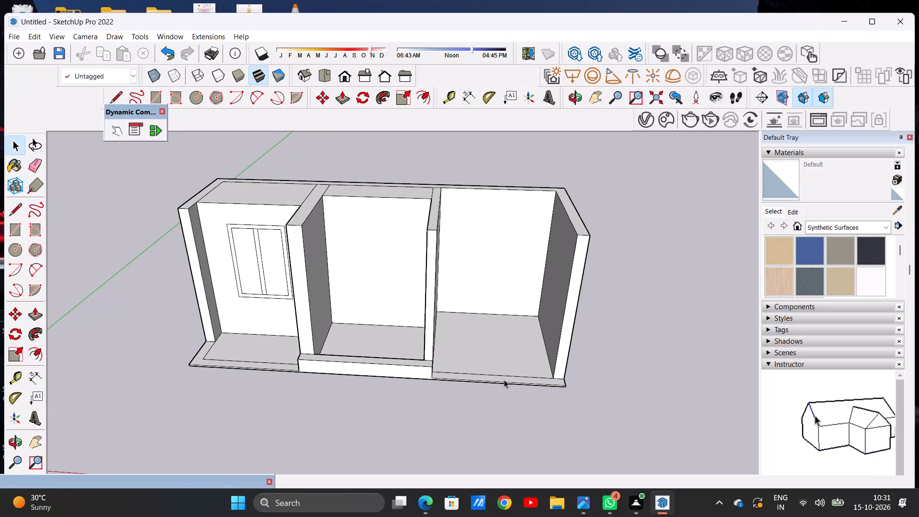
{"action": "scroll", "coordinate": [506, 372], "scroll_direction": "down", "scroll_amount": 3}
{"action": "middle_click_drag", "start_coordinate": [510, 379], "coordinate": [432, 301]}
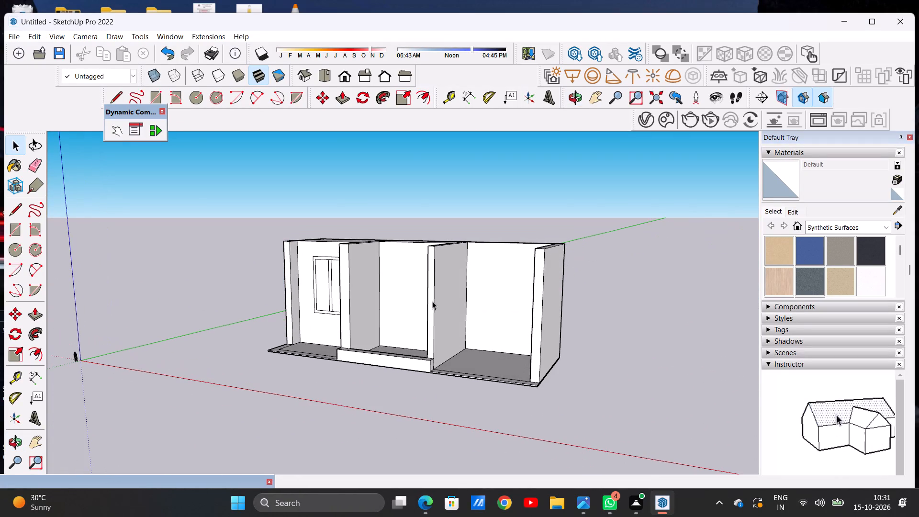
{"action": "scroll", "coordinate": [449, 442], "scroll_direction": "down", "scroll_amount": 6}
{"action": "middle_click_drag", "start_coordinate": [450, 430], "coordinate": [650, 412]}
{"action": "middle_click_drag", "start_coordinate": [569, 412], "coordinate": [453, 416]}
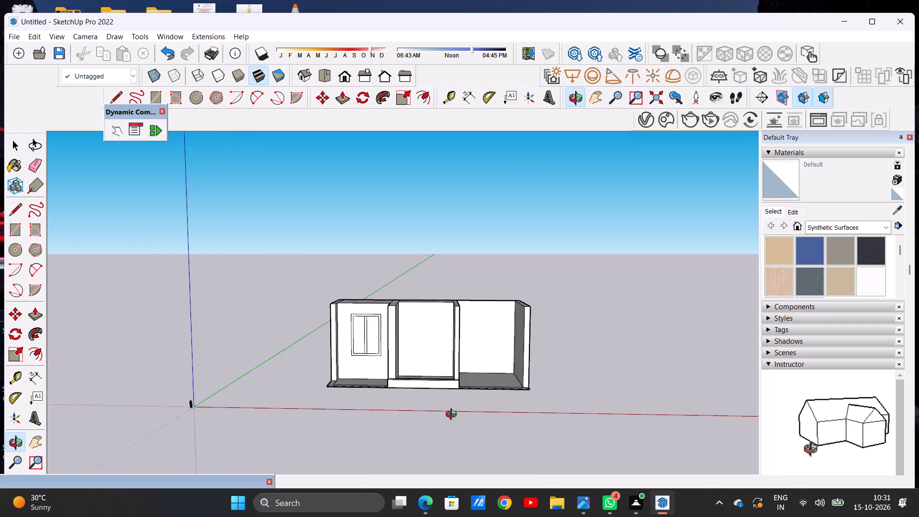
{"action": "middle_click_drag", "start_coordinate": [453, 416], "coordinate": [453, 416]}
{"action": "scroll", "coordinate": [456, 384], "scroll_direction": "up", "scroll_amount": 20}
{"action": "middle_click_drag", "start_coordinate": [457, 386], "coordinate": [447, 434]}
{"action": "scroll", "coordinate": [440, 413], "scroll_direction": "down", "scroll_amount": 16}
{"action": "middle_click_drag", "start_coordinate": [465, 442], "coordinate": [583, 441]}
{"action": "scroll", "coordinate": [572, 371], "scroll_direction": "up", "scroll_amount": 7}
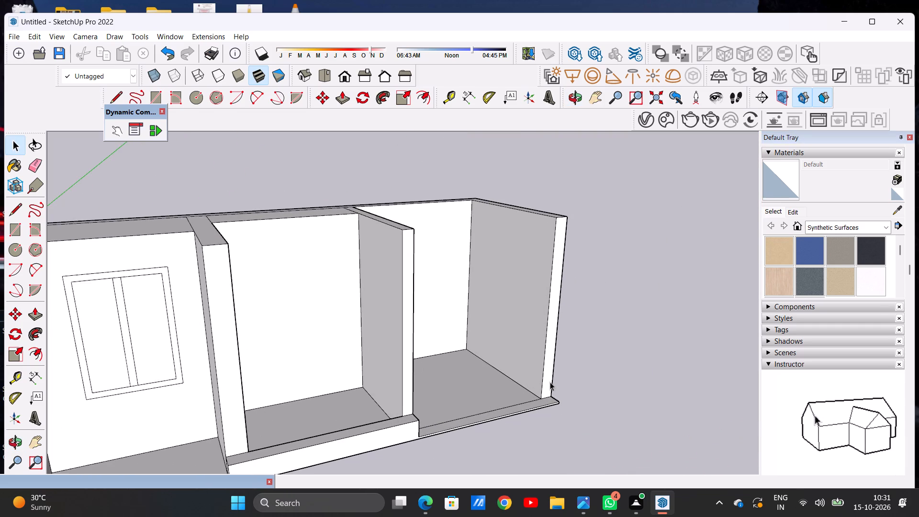
{"action": "scroll", "coordinate": [538, 397], "scroll_direction": "up", "scroll_amount": 1}
{"action": "middle_click_drag", "start_coordinate": [538, 397], "coordinate": [467, 447]}
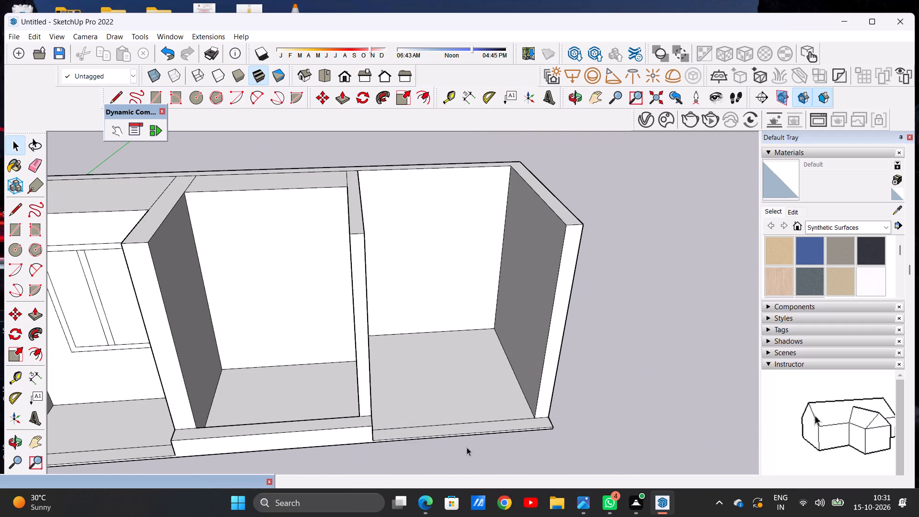
Draw a line across the front floor strip from the right end wall's inner corner to the slab's outer edge.
{"action": "key", "text": "p"}
{"action": "scroll", "coordinate": [546, 414], "scroll_direction": "up", "scroll_amount": 7}
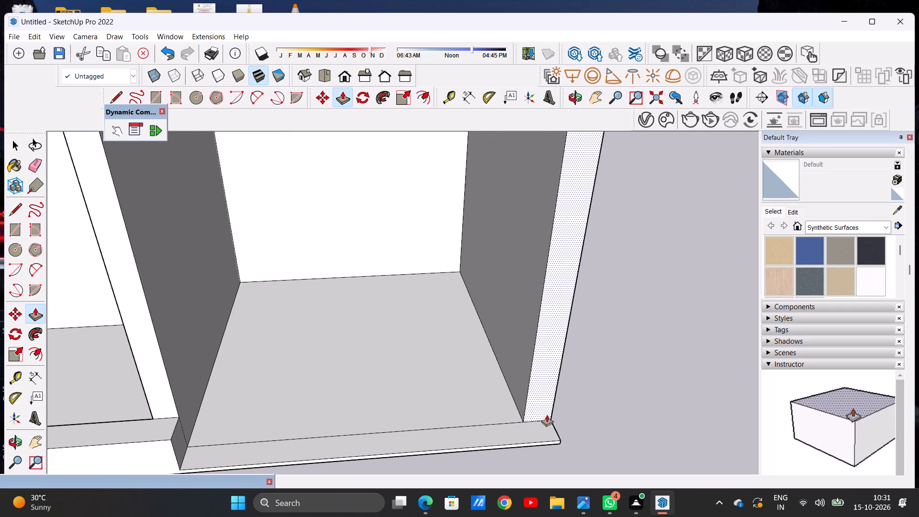
{"action": "key", "text": "space"}
{"action": "key", "text": "l"}
{"action": "scroll", "coordinate": [549, 430], "scroll_direction": "up", "scroll_amount": 10}
{"action": "scroll", "coordinate": [538, 443], "scroll_direction": "down", "scroll_amount": 1}
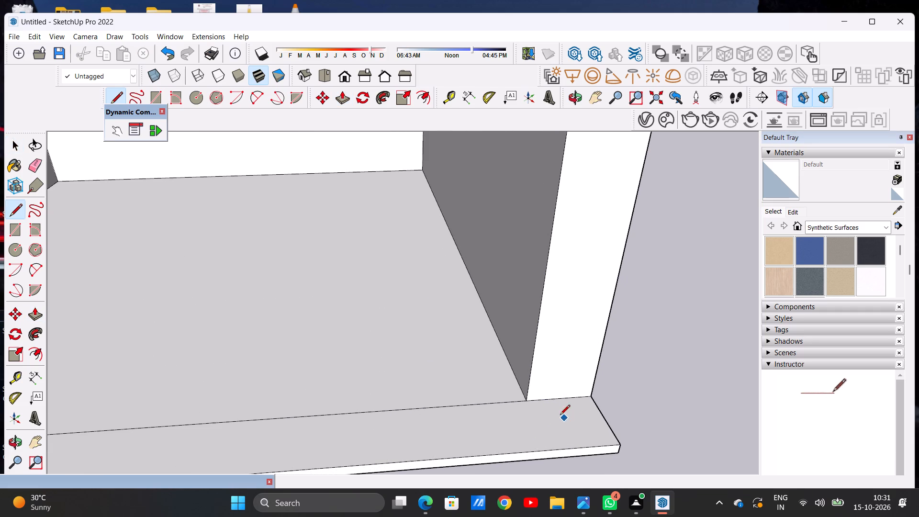
{"action": "left_click", "coordinate": [530, 401]}
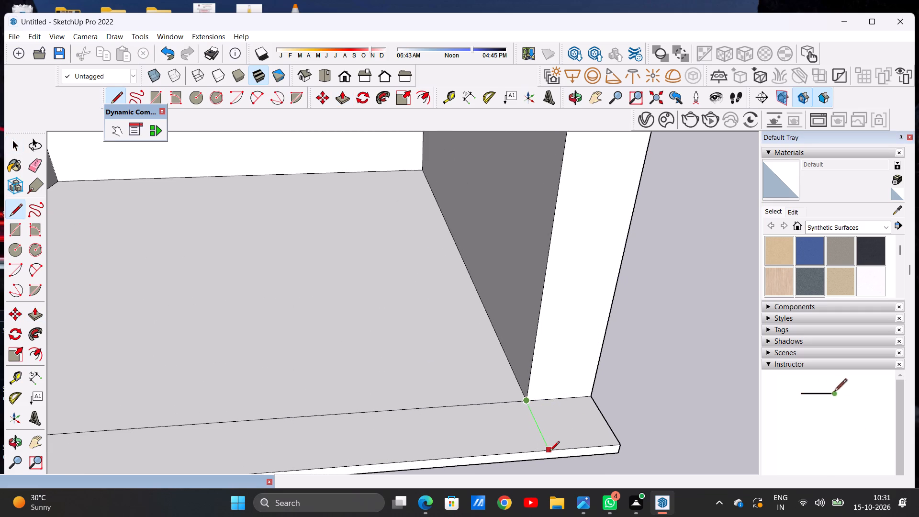
{"action": "left_click", "coordinate": [549, 452]}
{"action": "key", "text": "space"}
Push/Pull the strip's right corner piece up to the end wall's top, extending the wall to the slab's front edge.
{"action": "type", "text": "p"}
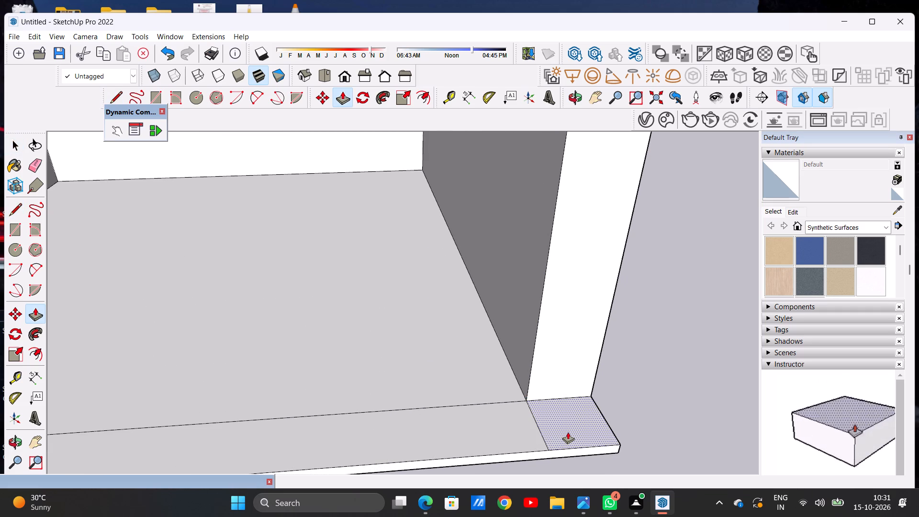
{"action": "left_click_drag", "start_coordinate": [568, 432], "coordinate": [568, 424]}
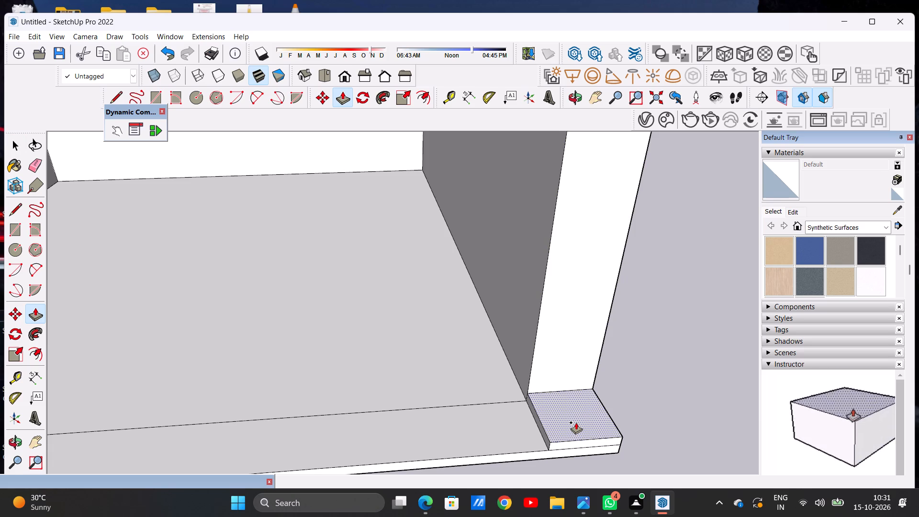
{"action": "key", "text": "space"}
{"action": "key", "text": "space"}
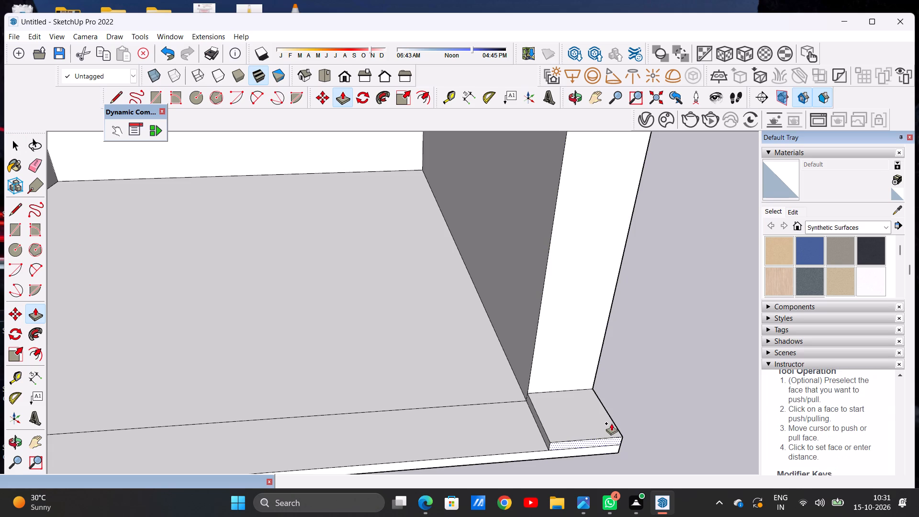
{"action": "key", "text": "p"}
{"action": "left_click", "coordinate": [662, 373]}
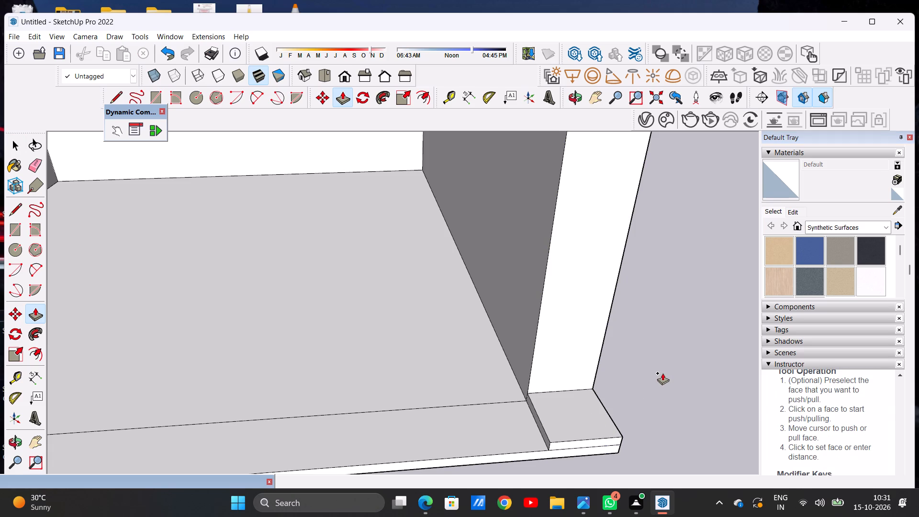
{"action": "key", "text": "space"}
{"action": "key", "text": "p"}
{"action": "left_click", "coordinate": [571, 415]}
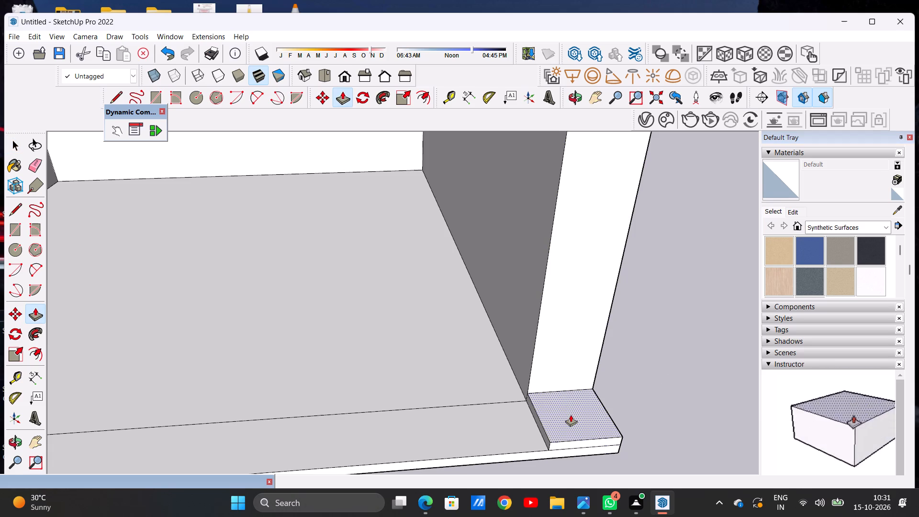
{"action": "scroll", "coordinate": [579, 361], "scroll_direction": "down", "scroll_amount": 20}
{"action": "scroll", "coordinate": [579, 361], "scroll_direction": "down", "scroll_amount": 6}
{"action": "scroll", "coordinate": [610, 293], "scroll_direction": "up", "scroll_amount": 1}
{"action": "scroll", "coordinate": [610, 293], "scroll_direction": "down", "scroll_amount": 1}
{"action": "scroll", "coordinate": [610, 292], "scroll_direction": "up", "scroll_amount": 6}
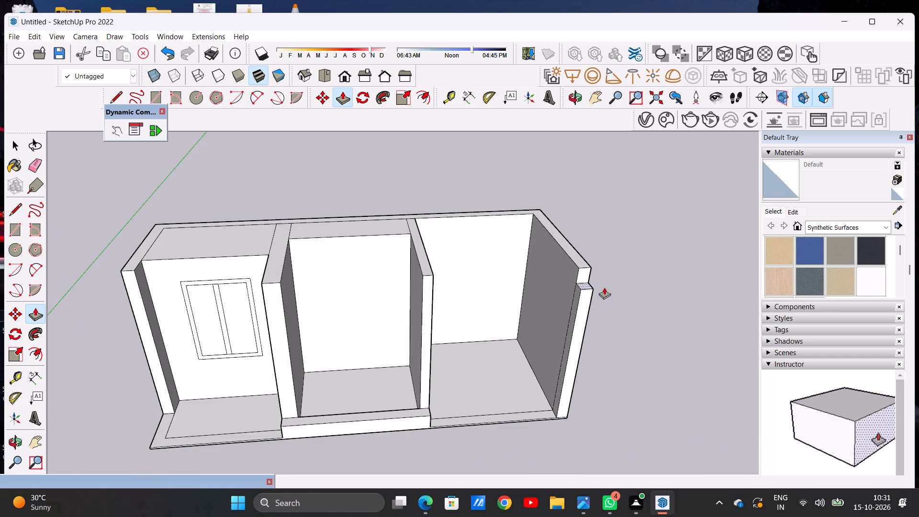
{"action": "scroll", "coordinate": [601, 285], "scroll_direction": "up", "scroll_amount": 4}
{"action": "left_click", "coordinate": [567, 261]}
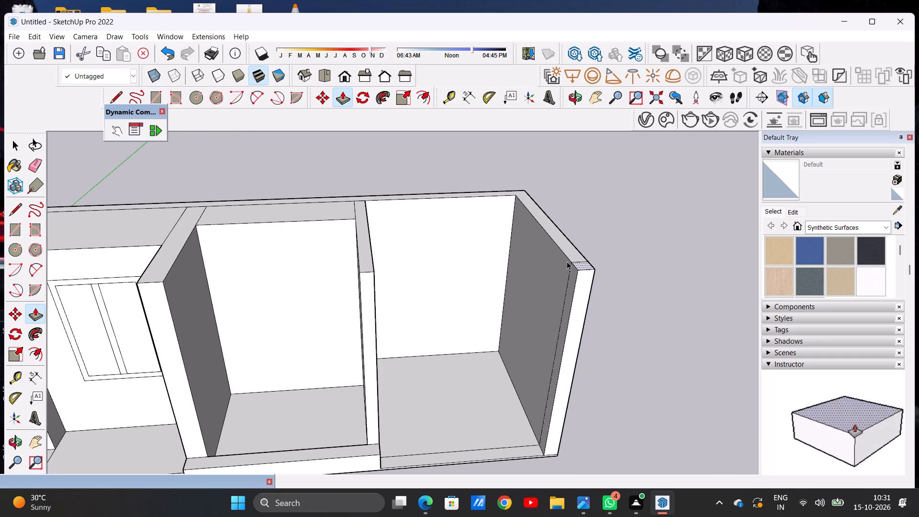
{"action": "key", "text": "space"}
Examine the extended right end wall and the front of the three bays from several angles.
{"action": "scroll", "coordinate": [591, 383], "scroll_direction": "down", "scroll_amount": 2}
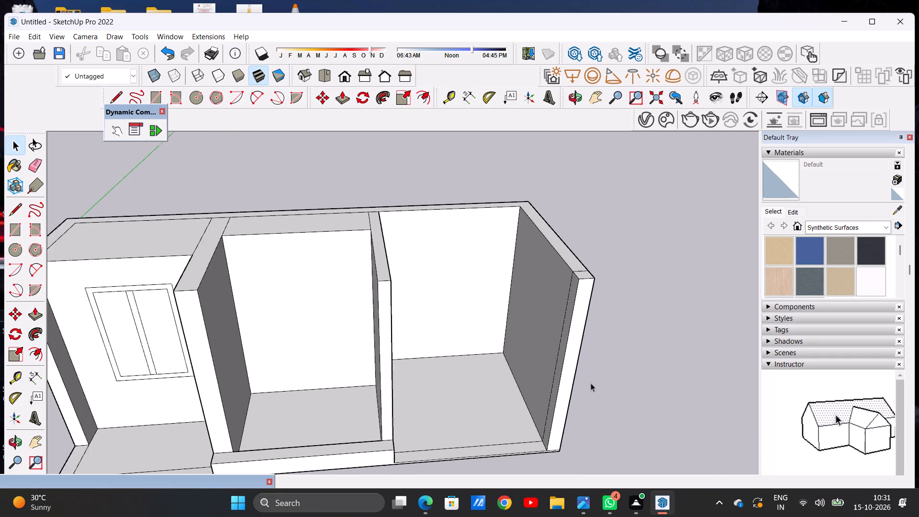
{"action": "scroll", "coordinate": [591, 383], "scroll_direction": "down", "scroll_amount": 5}
{"action": "middle_click_drag", "start_coordinate": [570, 391], "coordinate": [386, 302]}
{"action": "scroll", "coordinate": [408, 412], "scroll_direction": "up", "scroll_amount": 7}
{"action": "middle_click_drag", "start_coordinate": [349, 419], "coordinate": [391, 424]}
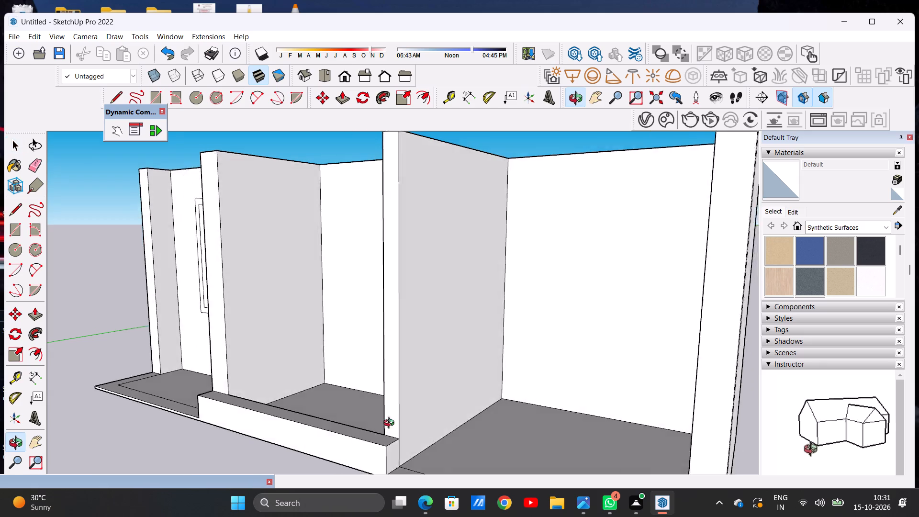
{"action": "middle_click_drag", "start_coordinate": [391, 424], "coordinate": [463, 419]}
{"action": "scroll", "coordinate": [436, 413], "scroll_direction": "down", "scroll_amount": 11}
{"action": "middle_click_drag", "start_coordinate": [451, 426], "coordinate": [458, 411]}
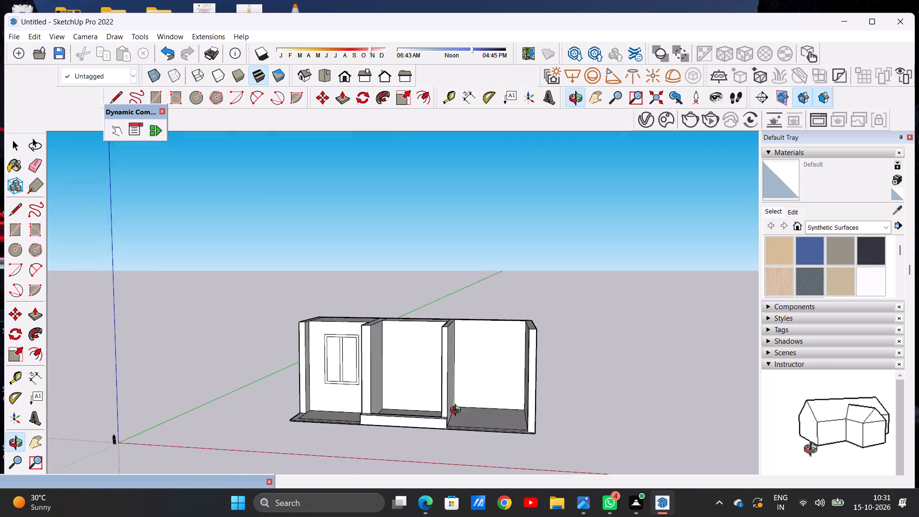
{"action": "middle_click_drag", "start_coordinate": [458, 411], "coordinate": [460, 404]}
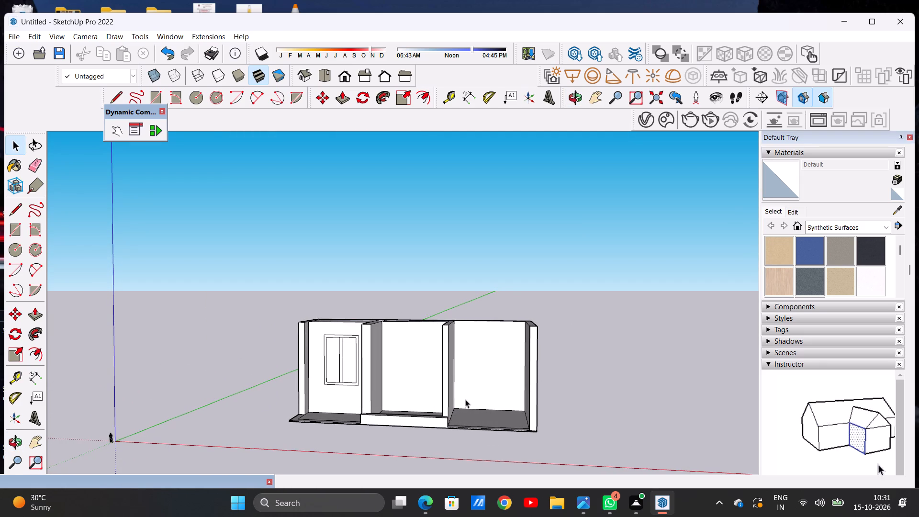
{"action": "scroll", "coordinate": [465, 399], "scroll_direction": "down", "scroll_amount": 3}
{"action": "middle_click_drag", "start_coordinate": [456, 402], "coordinate": [415, 431]}
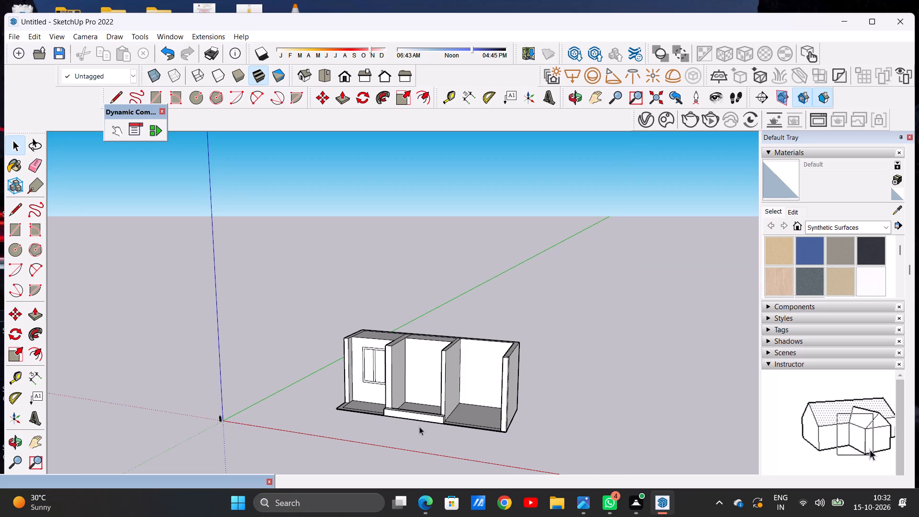
Draw a line across the middle-bay parapet's top from the right partition's front inner corner to the parapet's outer edge.
{"action": "scroll", "coordinate": [440, 401], "scroll_direction": "up", "scroll_amount": 4}
{"action": "scroll", "coordinate": [441, 400], "scroll_direction": "down", "scroll_amount": 1}
{"action": "scroll", "coordinate": [441, 400], "scroll_direction": "up", "scroll_amount": 2}
{"action": "middle_click_drag", "start_coordinate": [437, 436], "coordinate": [462, 487]}
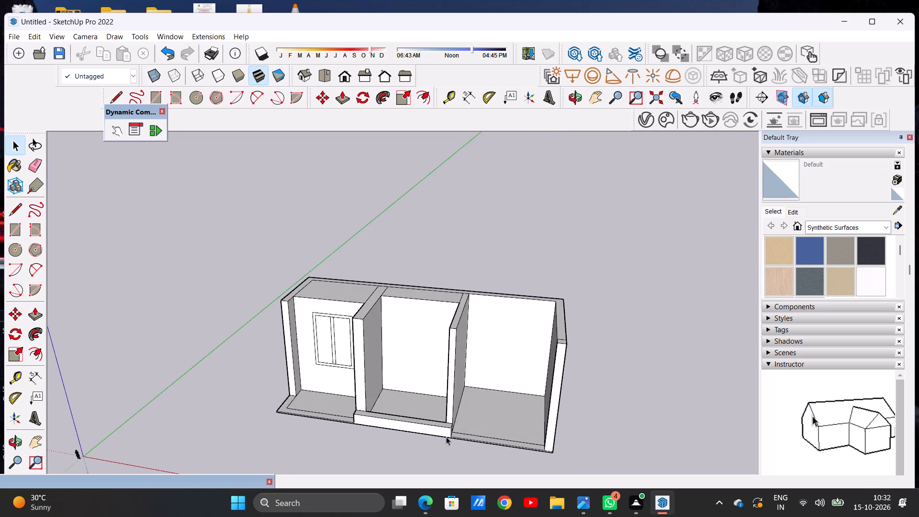
{"action": "scroll", "coordinate": [444, 429], "scroll_direction": "up", "scroll_amount": 9}
{"action": "key", "text": "l"}
{"action": "scroll", "coordinate": [452, 406], "scroll_direction": "up", "scroll_amount": 7}
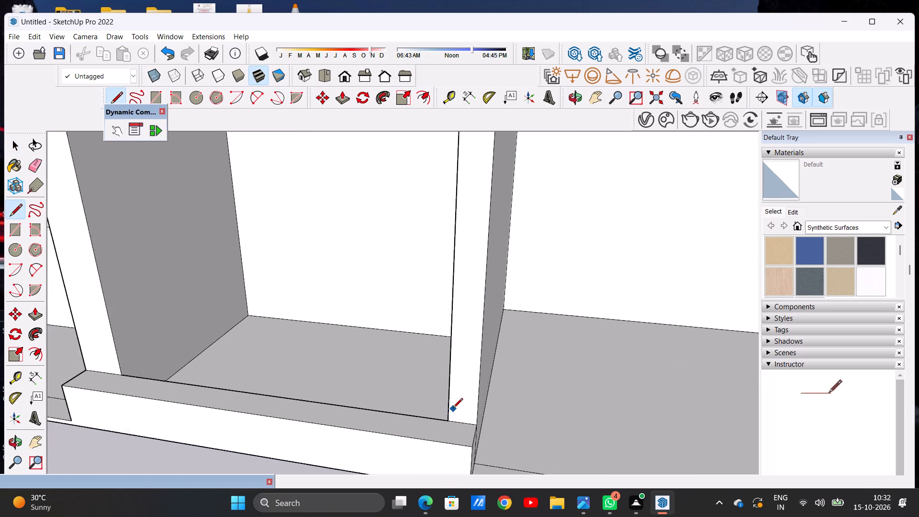
{"action": "scroll", "coordinate": [453, 409], "scroll_direction": "up", "scroll_amount": 4}
{"action": "left_click", "coordinate": [445, 425]}
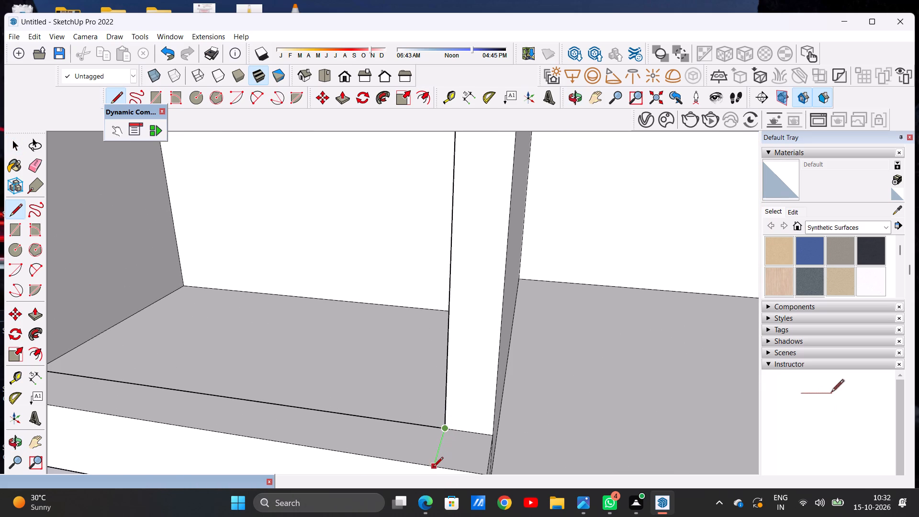
{"action": "left_click", "coordinate": [432, 468]}
{"action": "key", "text": "space"}
Push/Pull the parapet's right corner piece up to the partition's top, extending the partition between the middle and right bays forward.
{"action": "type", "text": "p"}
{"action": "left_click", "coordinate": [479, 448]}
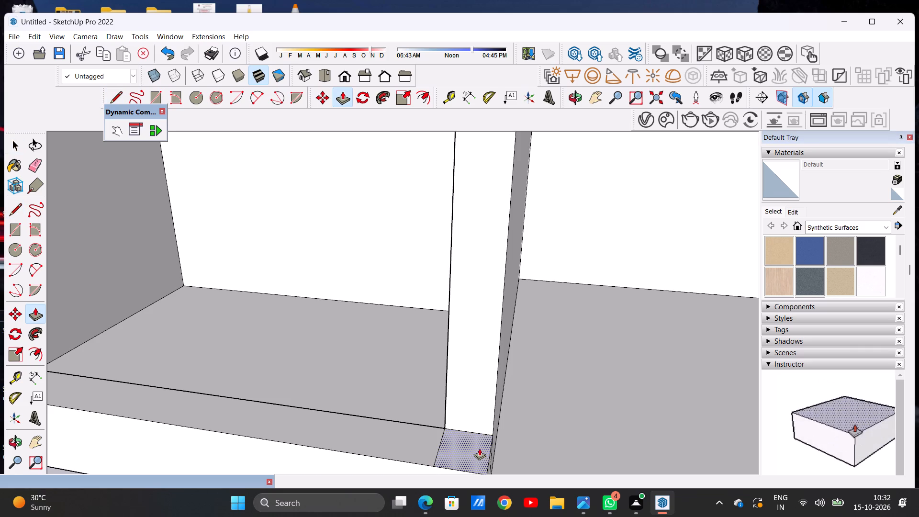
{"action": "scroll", "coordinate": [481, 375], "scroll_direction": "down", "scroll_amount": 20}
{"action": "scroll", "coordinate": [481, 375], "scroll_direction": "down", "scroll_amount": 2}
{"action": "scroll", "coordinate": [476, 270], "scroll_direction": "up", "scroll_amount": 10}
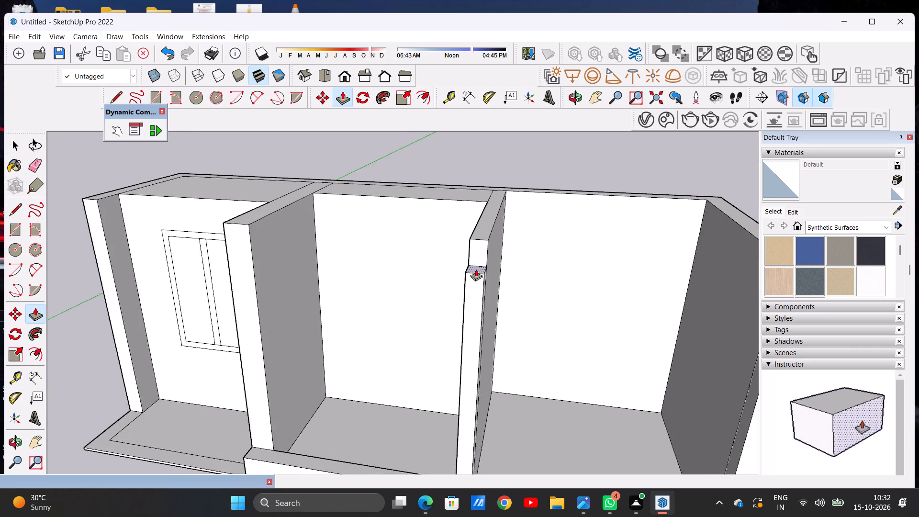
{"action": "scroll", "coordinate": [476, 269], "scroll_direction": "up", "scroll_amount": 3}
{"action": "left_click", "coordinate": [502, 218]}
{"action": "key", "text": "space"}
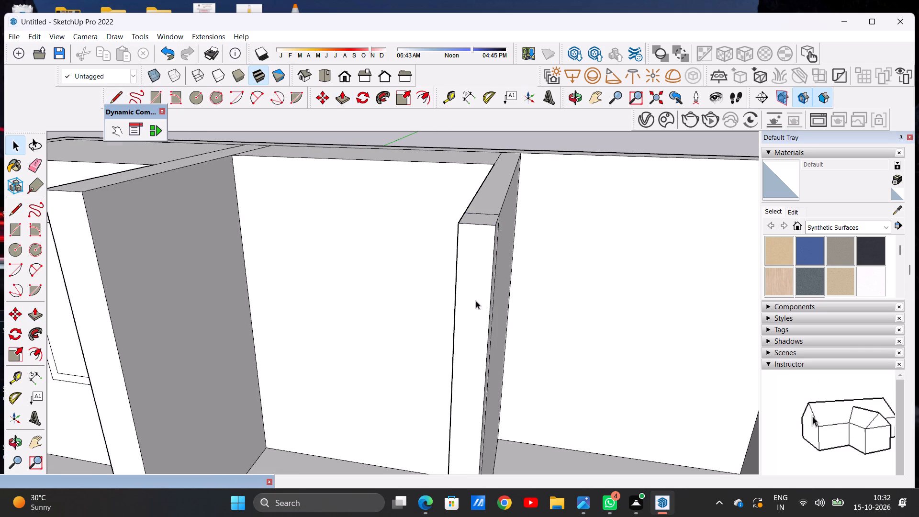
Examine the extended right partition and the open fronts of the three bays from several angles.
{"action": "scroll", "coordinate": [476, 305], "scroll_direction": "down", "scroll_amount": 15}
{"action": "middle_click_drag", "start_coordinate": [489, 358], "coordinate": [536, 326]}
{"action": "scroll", "coordinate": [363, 365], "scroll_direction": "down", "scroll_amount": 3}
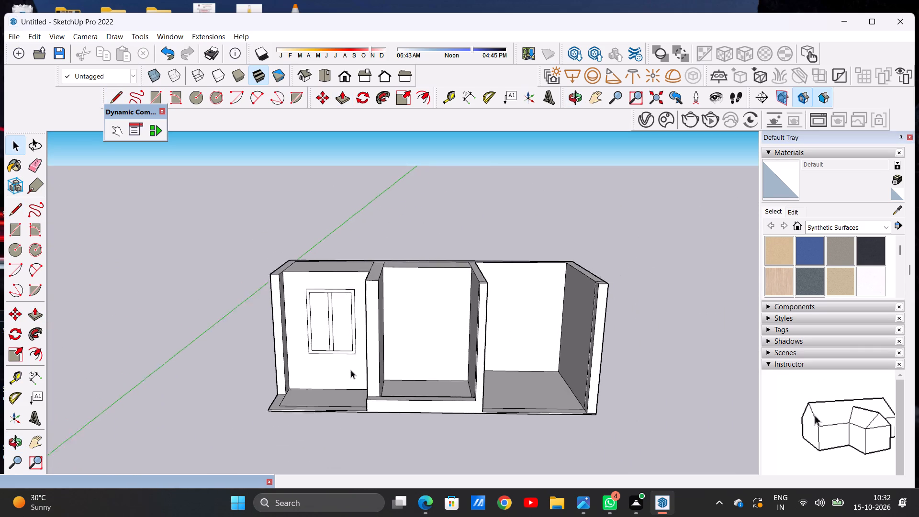
{"action": "scroll", "coordinate": [351, 370], "scroll_direction": "down", "scroll_amount": 2}
{"action": "scroll", "coordinate": [427, 382], "scroll_direction": "up", "scroll_amount": 6}
{"action": "middle_click_drag", "start_coordinate": [511, 369], "coordinate": [490, 401]}
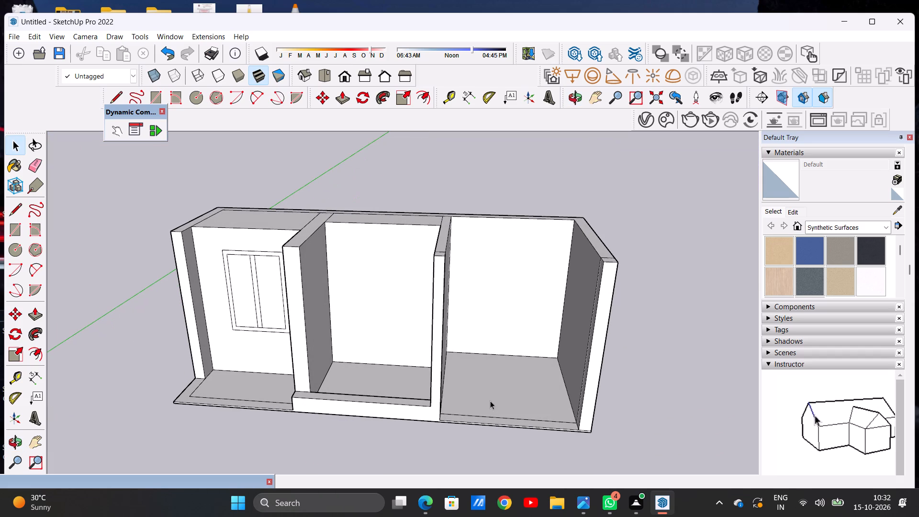
{"action": "scroll", "coordinate": [501, 348], "scroll_direction": "down", "scroll_amount": 4}
{"action": "middle_click_drag", "start_coordinate": [502, 354], "coordinate": [640, 373]}
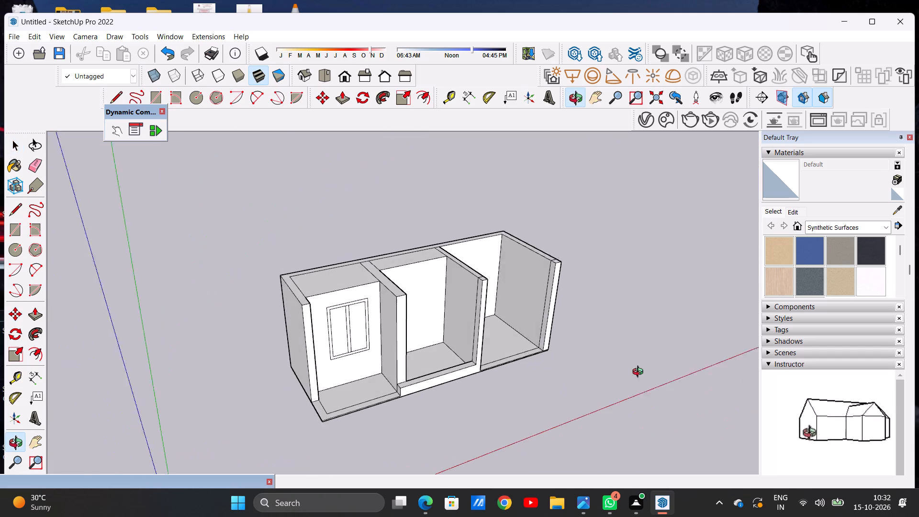
{"action": "middle_click_drag", "start_coordinate": [640, 373], "coordinate": [648, 368]}
{"action": "scroll", "coordinate": [520, 336], "scroll_direction": "down", "scroll_amount": 1}
{"action": "scroll", "coordinate": [520, 336], "scroll_direction": "up", "scroll_amount": 4}
{"action": "middle_click_drag", "start_coordinate": [528, 349], "coordinate": [568, 324]}
Draw a slim upright rectangle on the front strip of the right end wall's inner face, from the floor to below the wall's top.
{"action": "scroll", "coordinate": [543, 270], "scroll_direction": "up", "scroll_amount": 2}
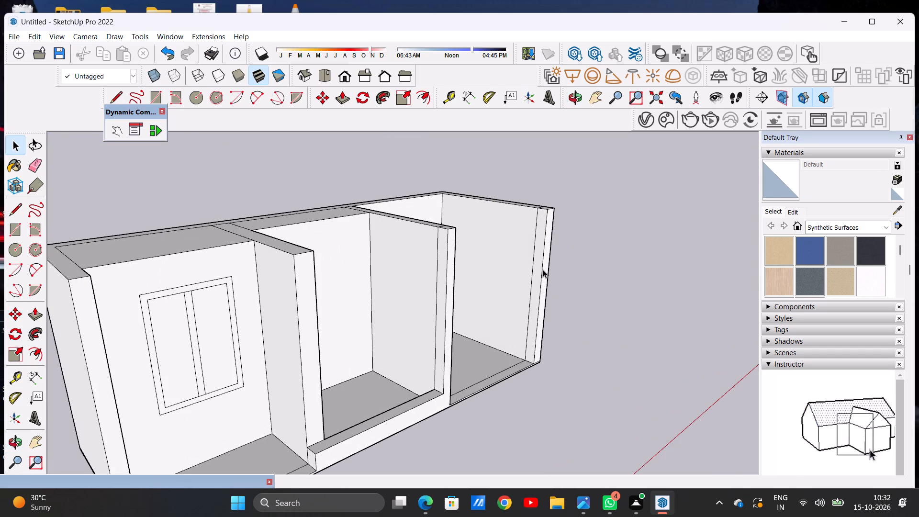
{"action": "key", "text": "r"}
{"action": "scroll", "coordinate": [538, 373], "scroll_direction": "up", "scroll_amount": 14}
{"action": "scroll", "coordinate": [528, 355], "scroll_direction": "down", "scroll_amount": 1}
{"action": "scroll", "coordinate": [528, 355], "scroll_direction": "up", "scroll_amount": 6}
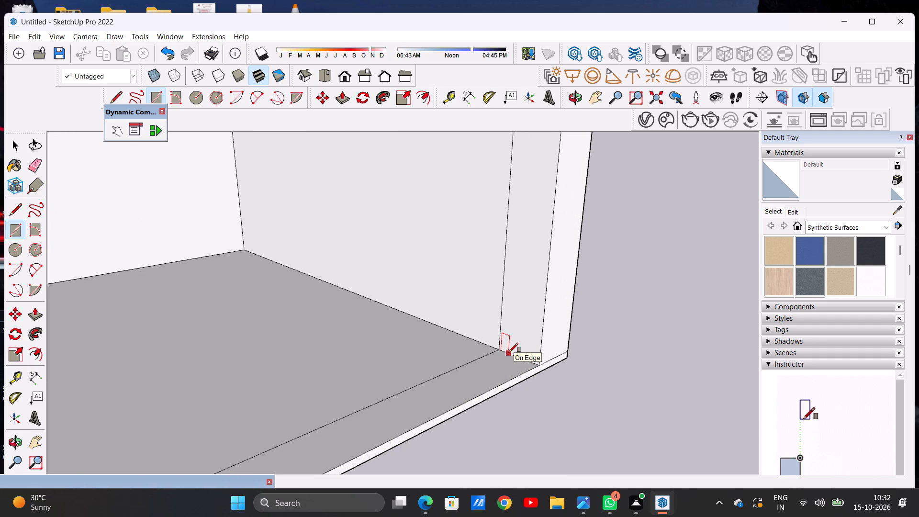
{"action": "left_click", "coordinate": [508, 351]}
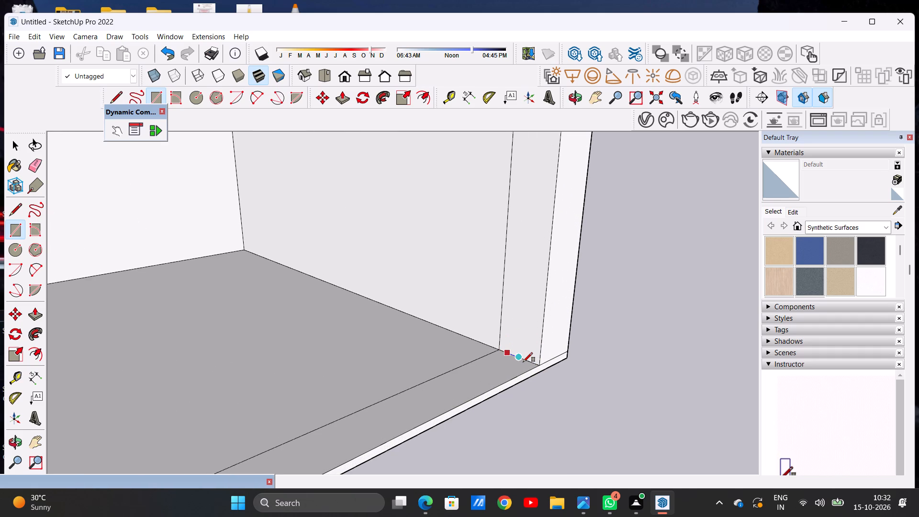
{"action": "left_click", "coordinate": [527, 362]}
{"action": "scroll", "coordinate": [530, 326], "scroll_direction": "down", "scroll_amount": 13}
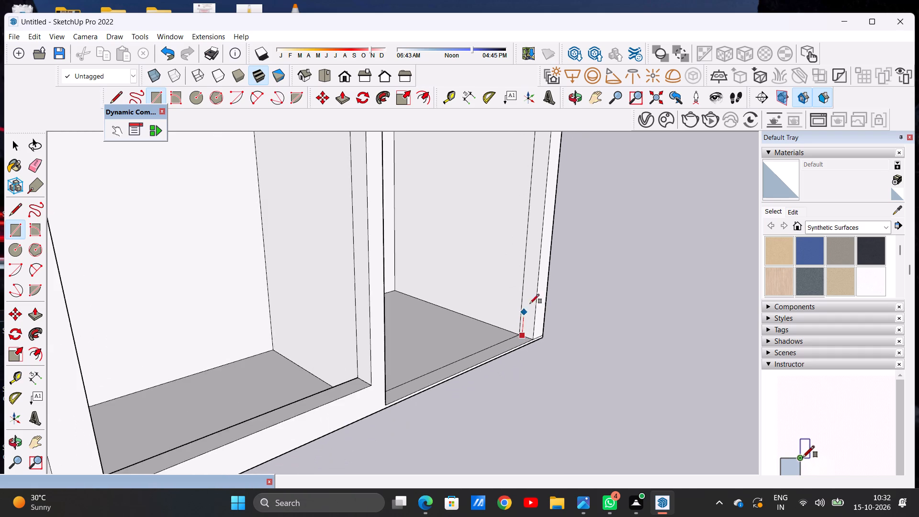
{"action": "scroll", "coordinate": [533, 295], "scroll_direction": "down", "scroll_amount": 9}
{"action": "scroll", "coordinate": [539, 224], "scroll_direction": "up", "scroll_amount": 9}
{"action": "scroll", "coordinate": [537, 224], "scroll_direction": "down", "scroll_amount": 1}
{"action": "scroll", "coordinate": [537, 224], "scroll_direction": "up", "scroll_amount": 1}
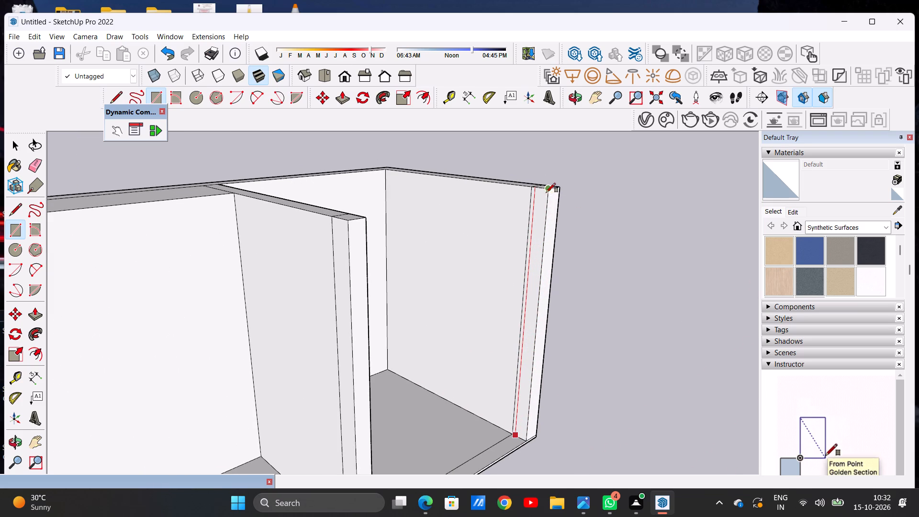
{"action": "scroll", "coordinate": [543, 196], "scroll_direction": "up", "scroll_amount": 2}
{"action": "scroll", "coordinate": [543, 196], "scroll_direction": "down", "scroll_amount": 1}
{"action": "scroll", "coordinate": [543, 196], "scroll_direction": "up", "scroll_amount": 9}
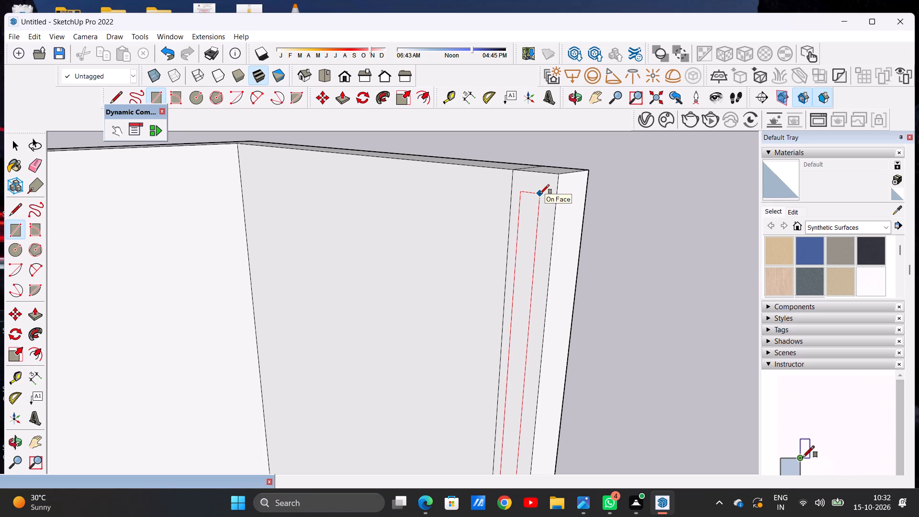
{"action": "left_click", "coordinate": [538, 231]}
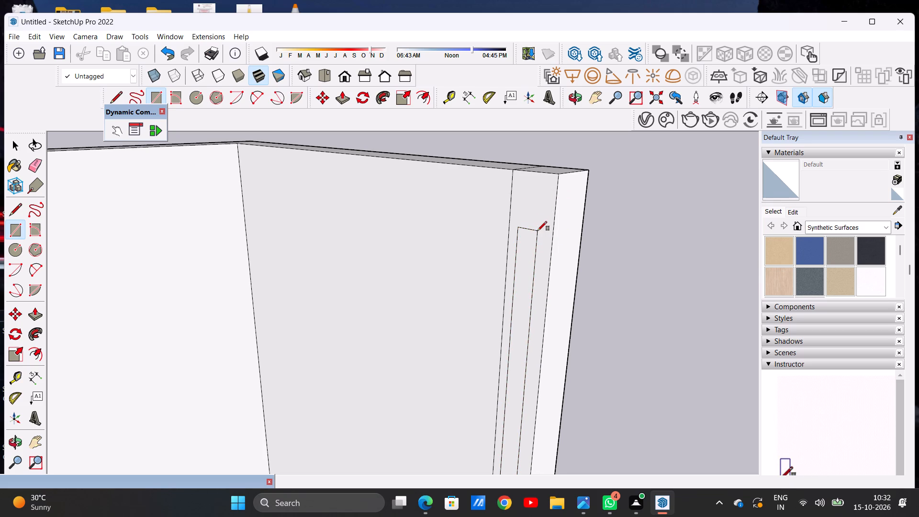
Push/Pull the slim rectangle across the right bay to the partition, forming a thin front panel lower than the walls.
{"action": "key", "text": "space"}
{"action": "scroll", "coordinate": [564, 252], "scroll_direction": "down", "scroll_amount": 14}
{"action": "key", "text": "p"}
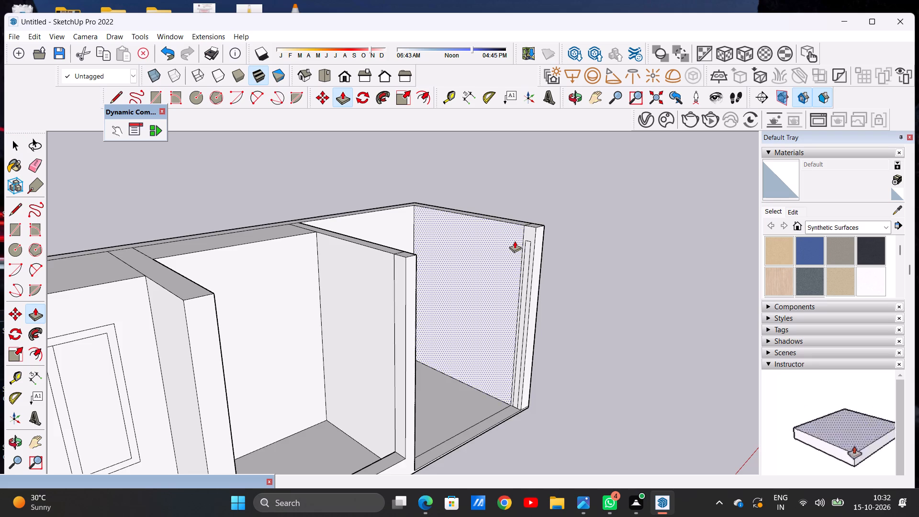
{"action": "scroll", "coordinate": [517, 244], "scroll_direction": "up", "scroll_amount": 15}
{"action": "left_click", "coordinate": [563, 256]}
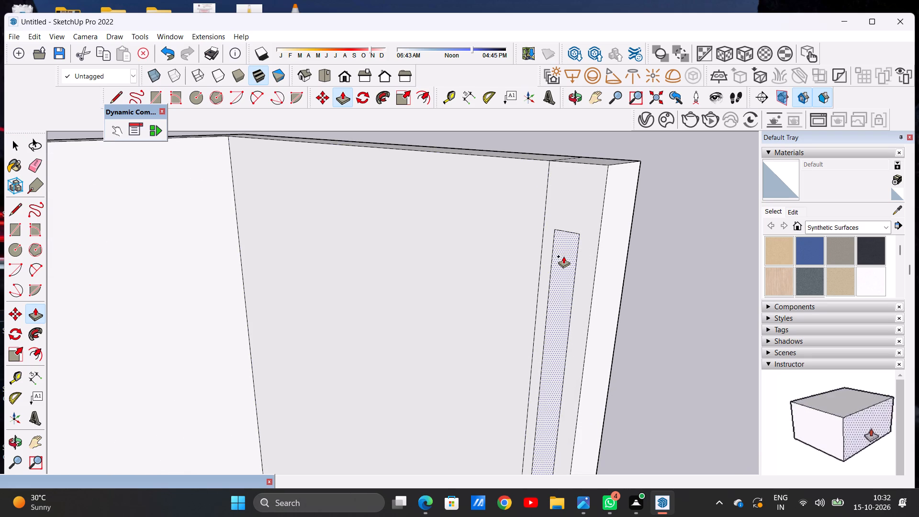
{"action": "scroll", "coordinate": [422, 310], "scroll_direction": "down", "scroll_amount": 20}
{"action": "scroll", "coordinate": [422, 310], "scroll_direction": "down", "scroll_amount": 3}
{"action": "middle_click_drag", "start_coordinate": [396, 325], "coordinate": [273, 303]}
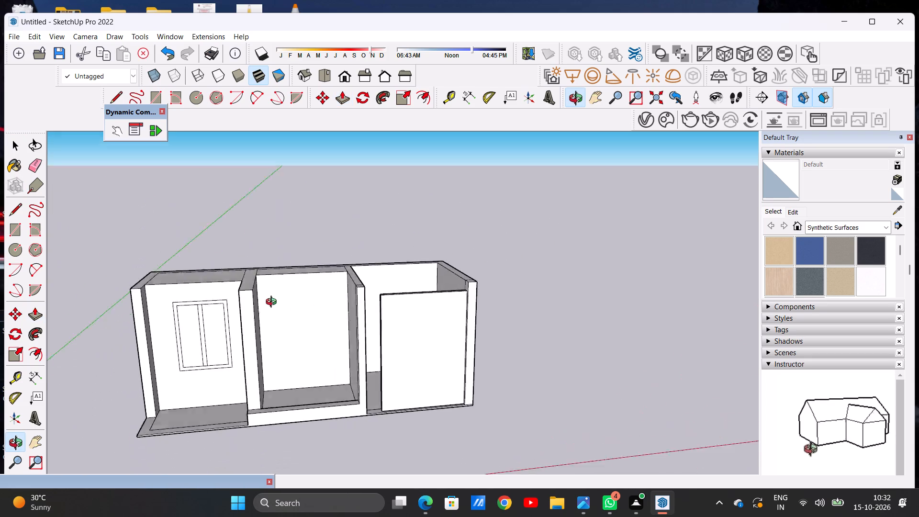
{"action": "middle_click_drag", "start_coordinate": [273, 303], "coordinate": [218, 296]}
{"action": "scroll", "coordinate": [448, 309], "scroll_direction": "up", "scroll_amount": 11}
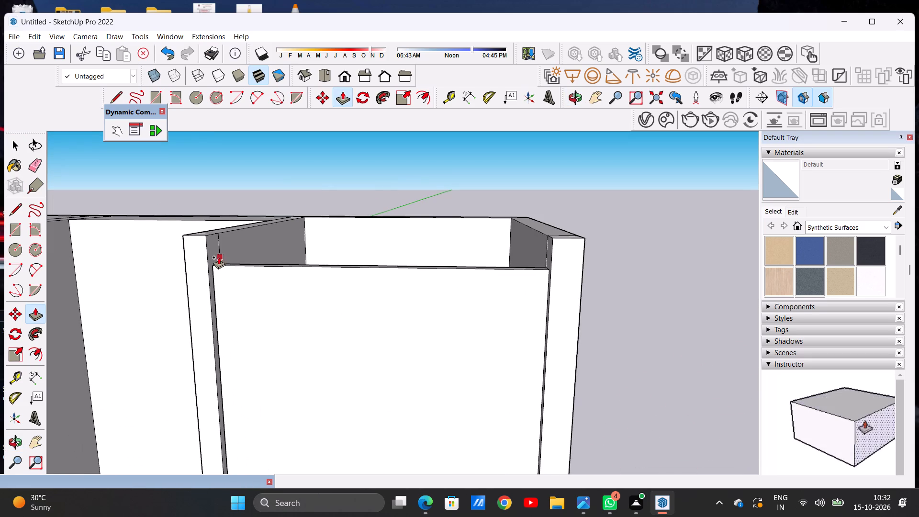
{"action": "left_click", "coordinate": [215, 254]}
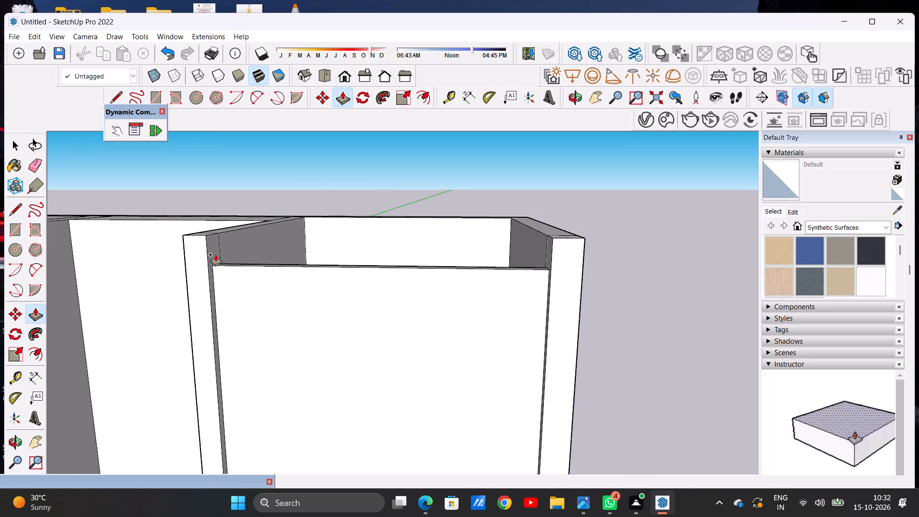
{"action": "key", "text": "space"}
Examine the right bay's front panel and the whole three-bay shell from above, the front and the left corner.
{"action": "scroll", "coordinate": [396, 411], "scroll_direction": "down", "scroll_amount": 19}
{"action": "middle_click_drag", "start_coordinate": [413, 436], "coordinate": [411, 444]}
{"action": "scroll", "coordinate": [409, 434], "scroll_direction": "up", "scroll_amount": 17}
{"action": "middle_click_drag", "start_coordinate": [394, 402], "coordinate": [402, 462]}
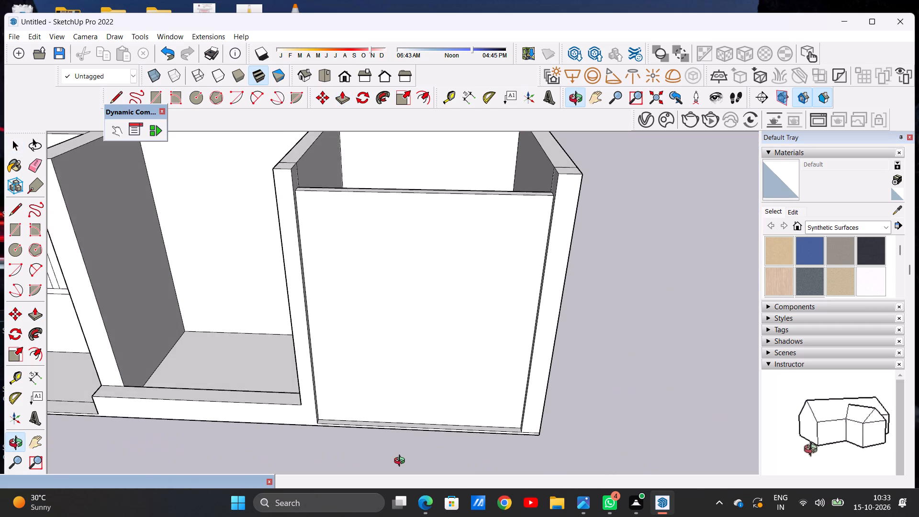
{"action": "middle_click_drag", "start_coordinate": [402, 462], "coordinate": [399, 420]}
{"action": "scroll", "coordinate": [392, 412], "scroll_direction": "up", "scroll_amount": 1}
{"action": "scroll", "coordinate": [395, 416], "scroll_direction": "down", "scroll_amount": 12}
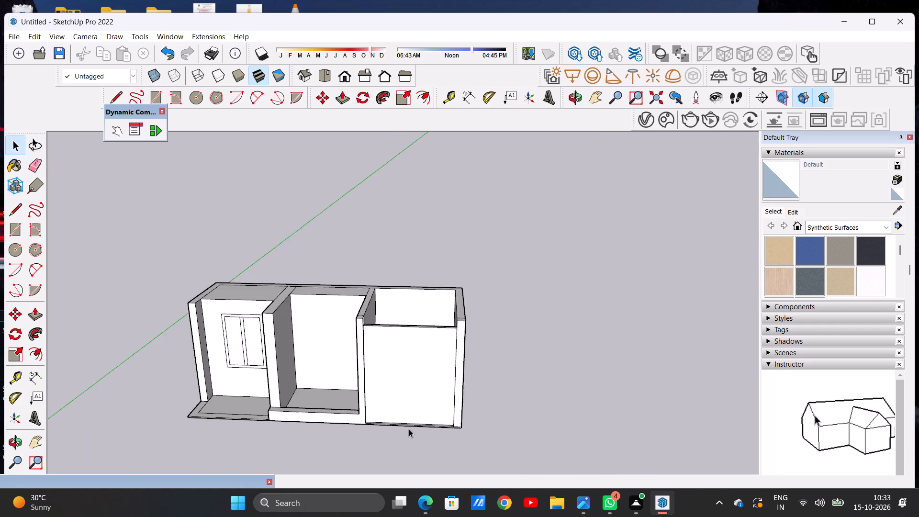
{"action": "scroll", "coordinate": [407, 340], "scroll_direction": "up", "scroll_amount": 7}
{"action": "middle_click_drag", "start_coordinate": [413, 388], "coordinate": [424, 419]}
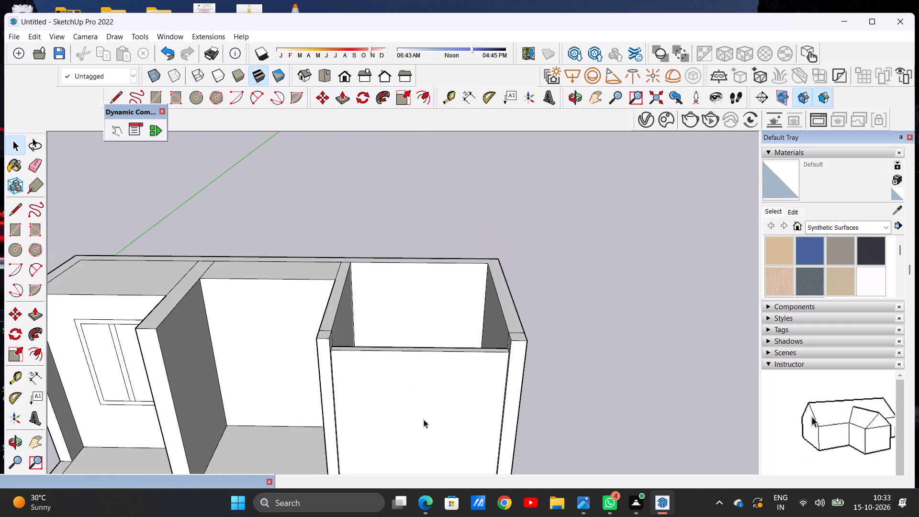
{"action": "scroll", "coordinate": [420, 361], "scroll_direction": "down", "scroll_amount": 12}
{"action": "middle_click_drag", "start_coordinate": [419, 372], "coordinate": [461, 379]}
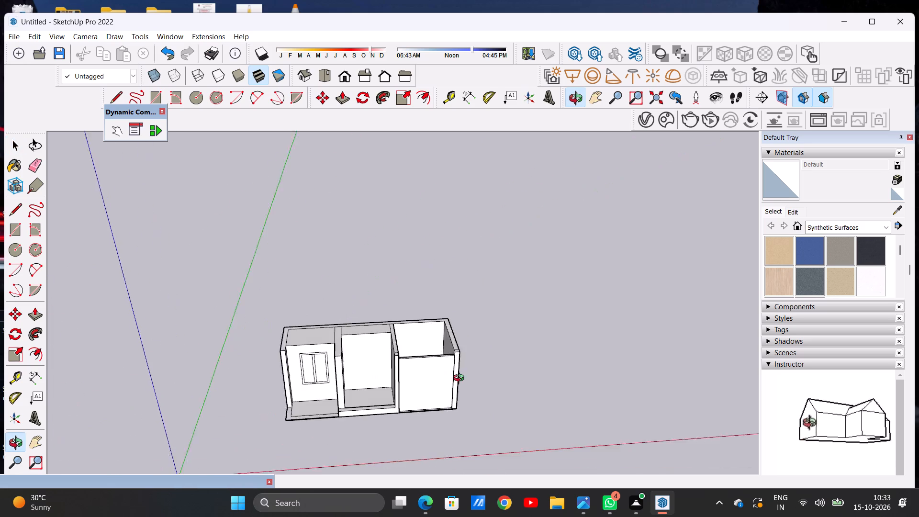
{"action": "middle_click_drag", "start_coordinate": [461, 379], "coordinate": [486, 380]}
{"action": "middle_click_drag", "start_coordinate": [409, 399], "coordinate": [349, 404]}
{"action": "scroll", "coordinate": [453, 396], "scroll_direction": "down", "scroll_amount": 5}
{"action": "scroll", "coordinate": [362, 366], "scroll_direction": "down", "scroll_amount": 1}
{"action": "scroll", "coordinate": [362, 366], "scroll_direction": "up", "scroll_amount": 8}
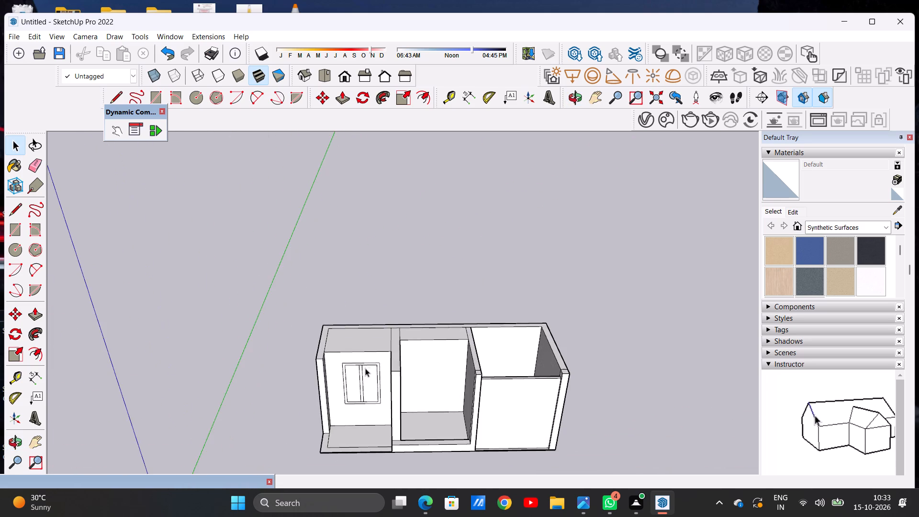
{"action": "middle_click_drag", "start_coordinate": [430, 415], "coordinate": [594, 337]}
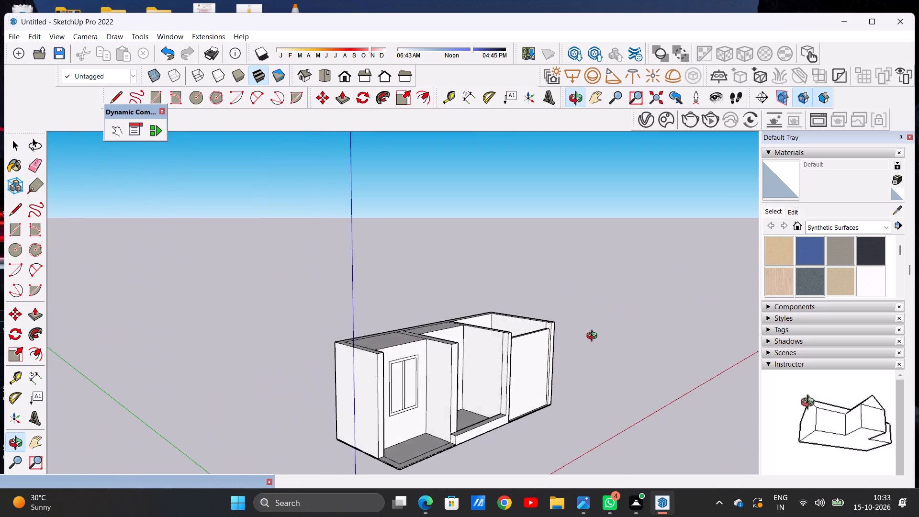
{"action": "middle_click_drag", "start_coordinate": [594, 337], "coordinate": [431, 328]}
{"action": "scroll", "coordinate": [416, 351], "scroll_direction": "up", "scroll_amount": 8}
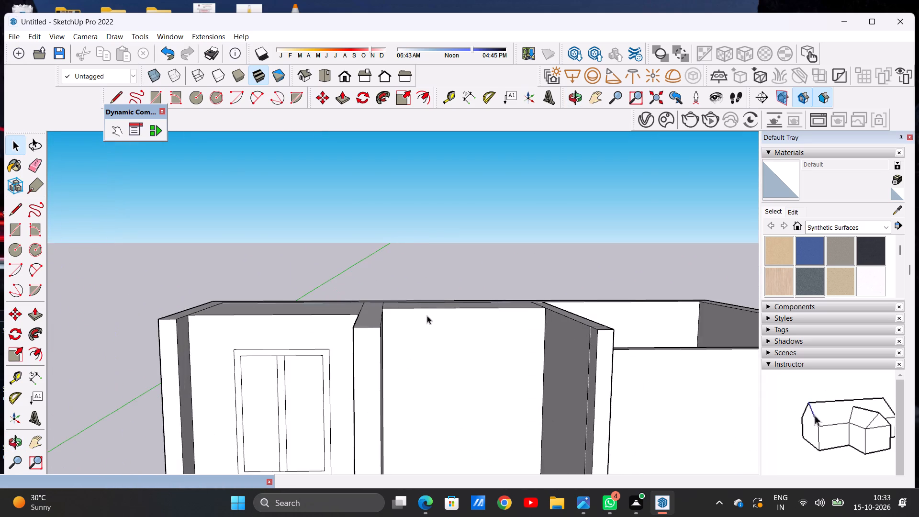
{"action": "scroll", "coordinate": [433, 303], "scroll_direction": "up", "scroll_amount": 1}
{"action": "middle_click_drag", "start_coordinate": [433, 303], "coordinate": [429, 423]}
{"action": "scroll", "coordinate": [418, 357], "scroll_direction": "down", "scroll_amount": 16}
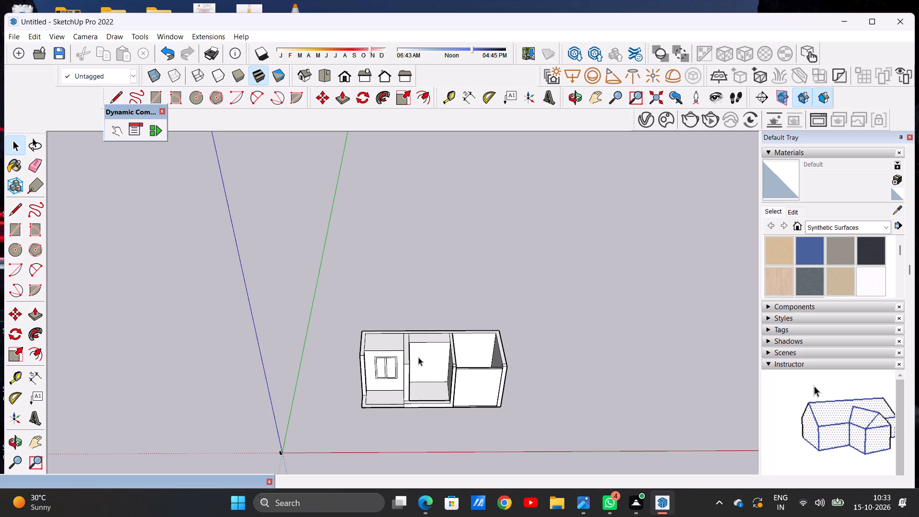
{"action": "scroll", "coordinate": [414, 360], "scroll_direction": "down", "scroll_amount": 4}
{"action": "middle_click_drag", "start_coordinate": [407, 381], "coordinate": [410, 322]}
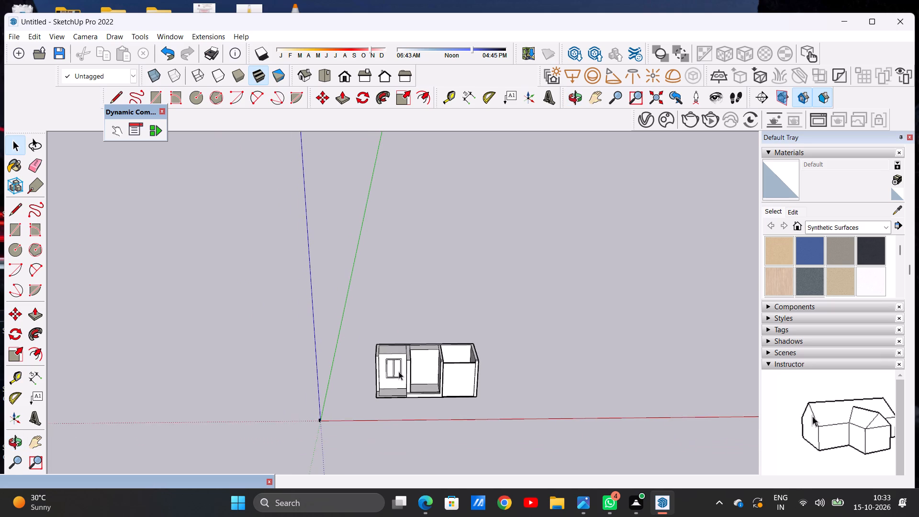
{"action": "scroll", "coordinate": [399, 371], "scroll_direction": "up", "scroll_amount": 13}
{"action": "scroll", "coordinate": [390, 368], "scroll_direction": "down", "scroll_amount": 13}
{"action": "middle_click_drag", "start_coordinate": [398, 376], "coordinate": [384, 349]}
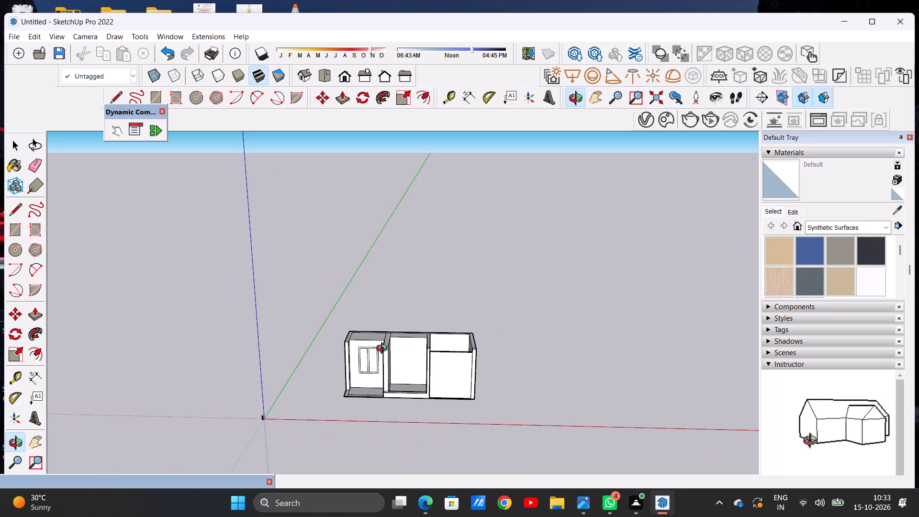
{"action": "middle_click_drag", "start_coordinate": [384, 349], "coordinate": [386, 404]}
{"action": "scroll", "coordinate": [381, 362], "scroll_direction": "up", "scroll_amount": 8}
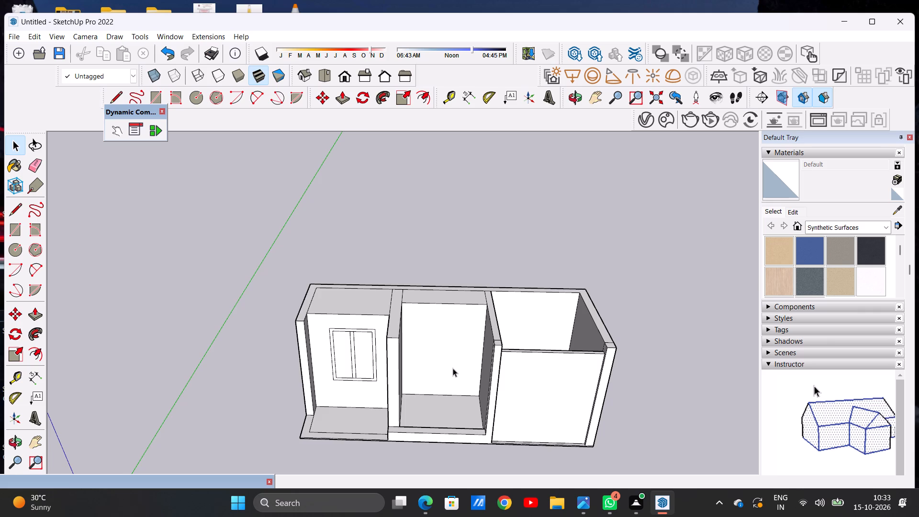
{"action": "scroll", "coordinate": [518, 376], "scroll_direction": "down", "scroll_amount": 6}
{"action": "scroll", "coordinate": [474, 347], "scroll_direction": "up", "scroll_amount": 6}
{"action": "middle_click_drag", "start_coordinate": [483, 335], "coordinate": [477, 379]}
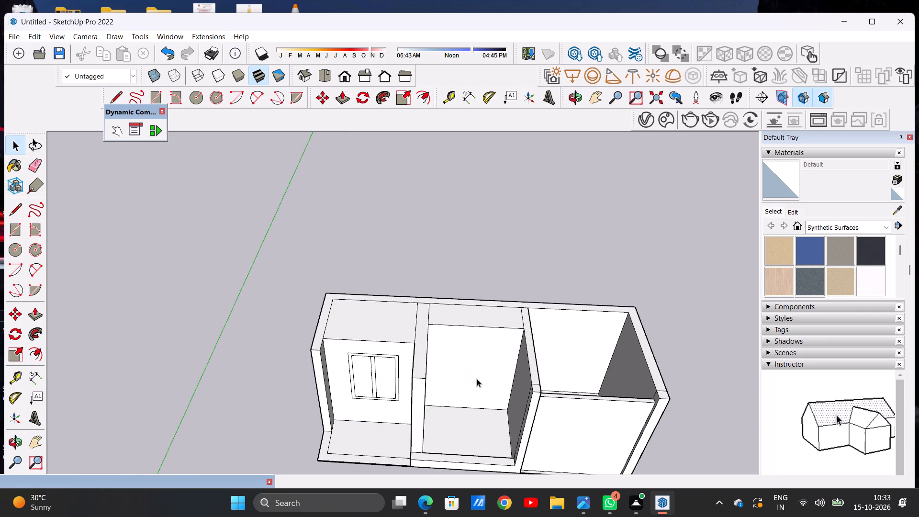
{"action": "scroll", "coordinate": [477, 379], "scroll_direction": "down", "scroll_amount": 2}
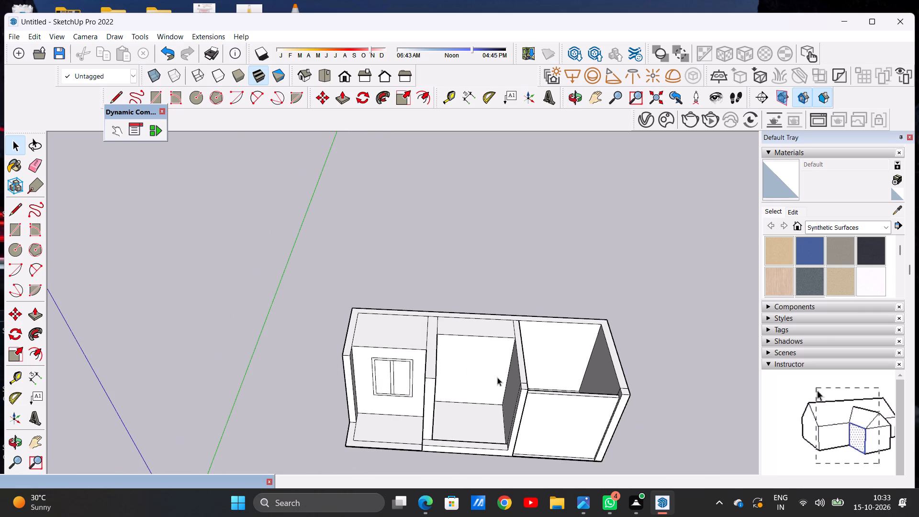
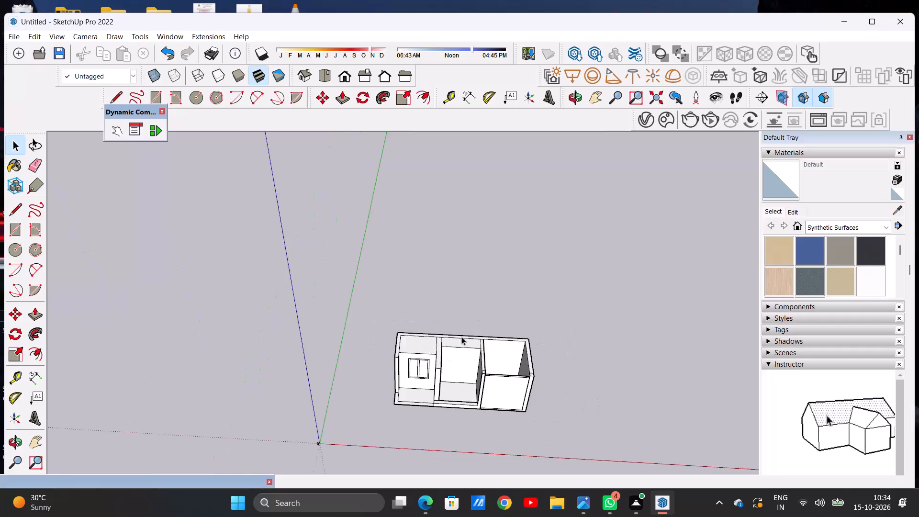
Examine the three-bay shell's wall tops, left-bay window and open bays from above, the front and the left corner.
{"action": "scroll", "coordinate": [491, 320], "scroll_direction": "up", "scroll_amount": 8}
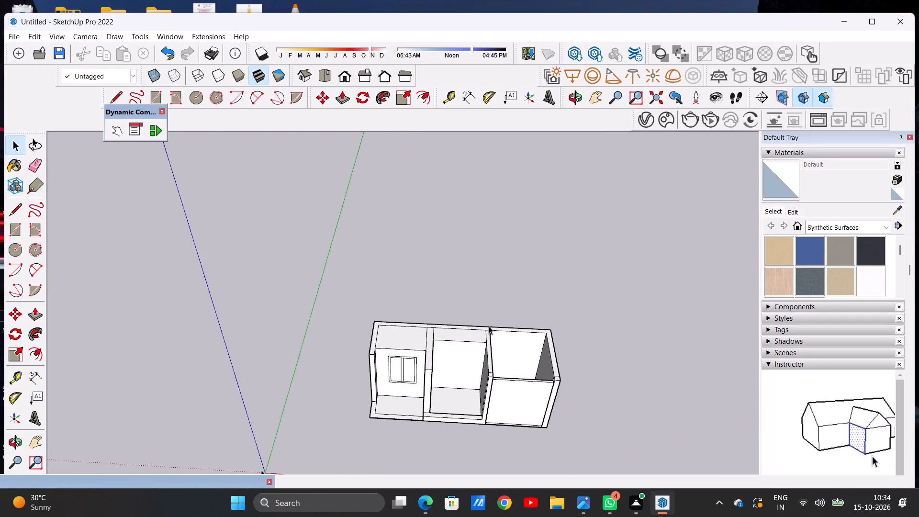
{"action": "scroll", "coordinate": [437, 349], "scroll_direction": "down", "scroll_amount": 5}
{"action": "scroll", "coordinate": [458, 361], "scroll_direction": "up", "scroll_amount": 1}
{"action": "middle_click_drag", "start_coordinate": [458, 361], "coordinate": [462, 329]}
{"action": "scroll", "coordinate": [462, 329], "scroll_direction": "up", "scroll_amount": 6}
{"action": "scroll", "coordinate": [440, 362], "scroll_direction": "down", "scroll_amount": 1}
{"action": "scroll", "coordinate": [440, 362], "scroll_direction": "up", "scroll_amount": 15}
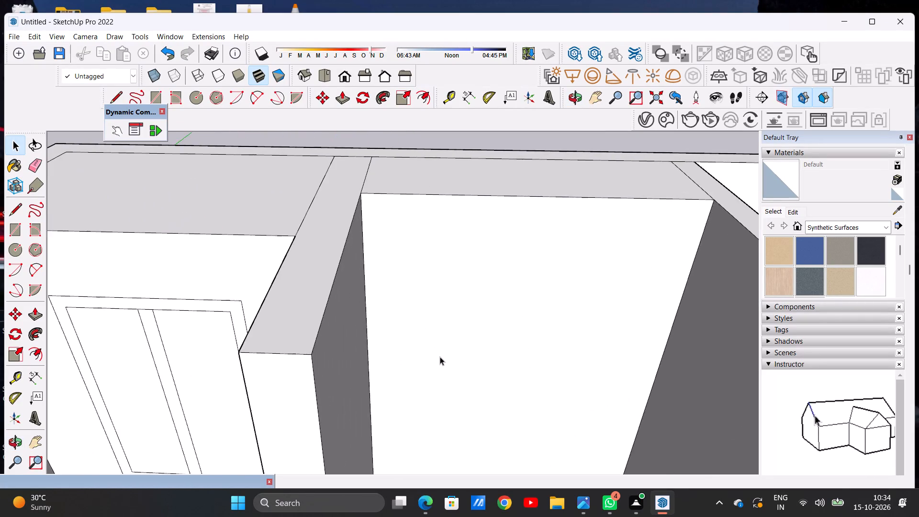
{"action": "scroll", "coordinate": [442, 344], "scroll_direction": "down", "scroll_amount": 8}
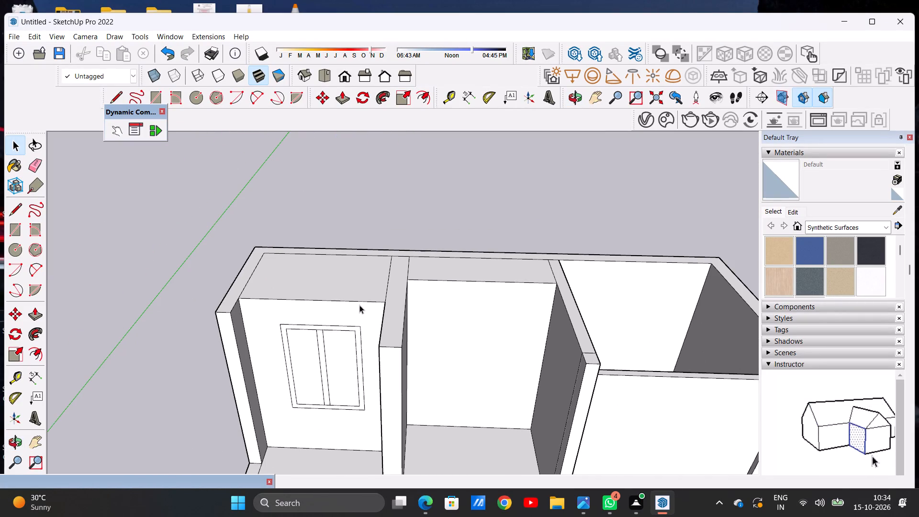
{"action": "scroll", "coordinate": [362, 330], "scroll_direction": "down", "scroll_amount": 4}
{"action": "middle_click_drag", "start_coordinate": [376, 369], "coordinate": [406, 405]}
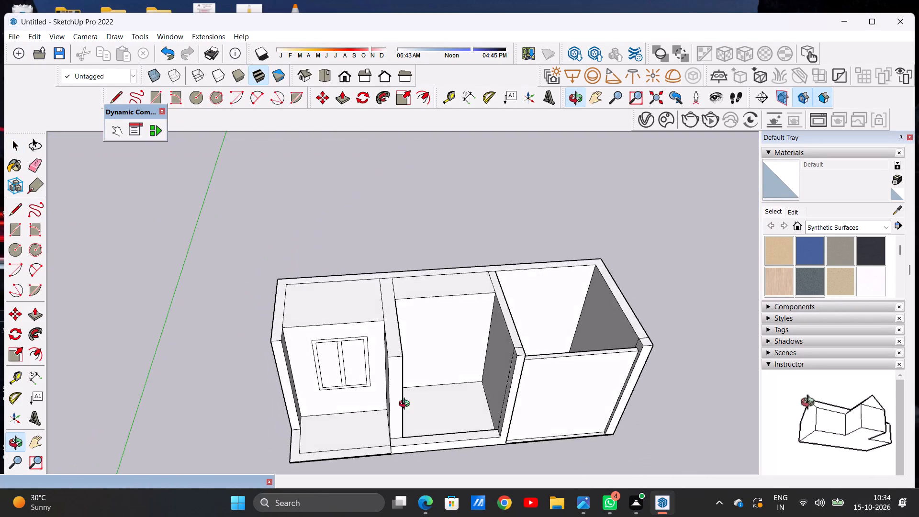
{"action": "middle_click_drag", "start_coordinate": [406, 405], "coordinate": [375, 434]}
{"action": "scroll", "coordinate": [386, 356], "scroll_direction": "up", "scroll_amount": 3}
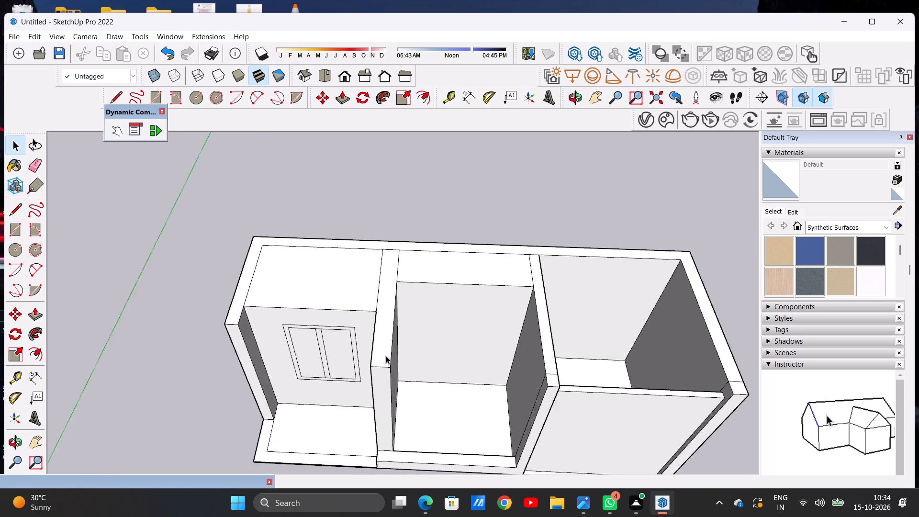
{"action": "scroll", "coordinate": [386, 356], "scroll_direction": "up", "scroll_amount": 4}
{"action": "scroll", "coordinate": [390, 329], "scroll_direction": "down", "scroll_amount": 10}
{"action": "middle_click_drag", "start_coordinate": [390, 429], "coordinate": [389, 296]}
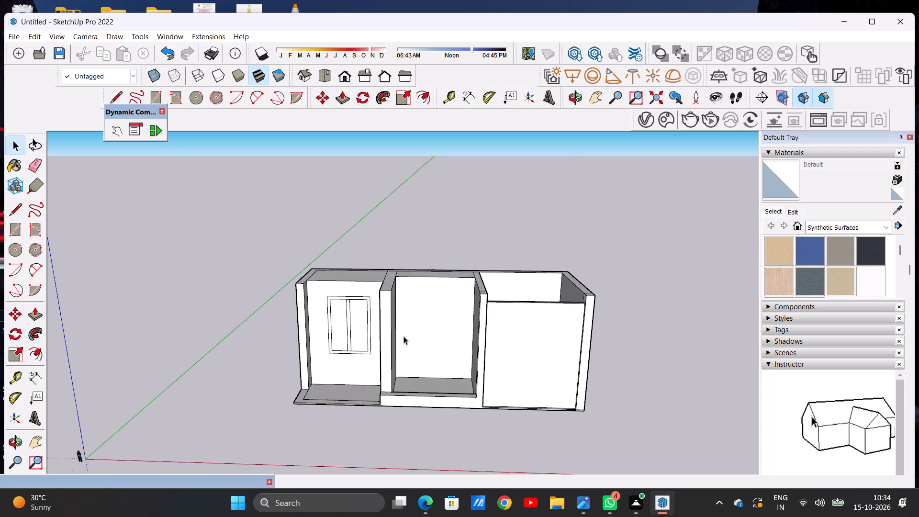
{"action": "scroll", "coordinate": [415, 337], "scroll_direction": "down", "scroll_amount": 5}
{"action": "middle_click_drag", "start_coordinate": [420, 387], "coordinate": [423, 446]}
{"action": "scroll", "coordinate": [435, 387], "scroll_direction": "up", "scroll_amount": 8}
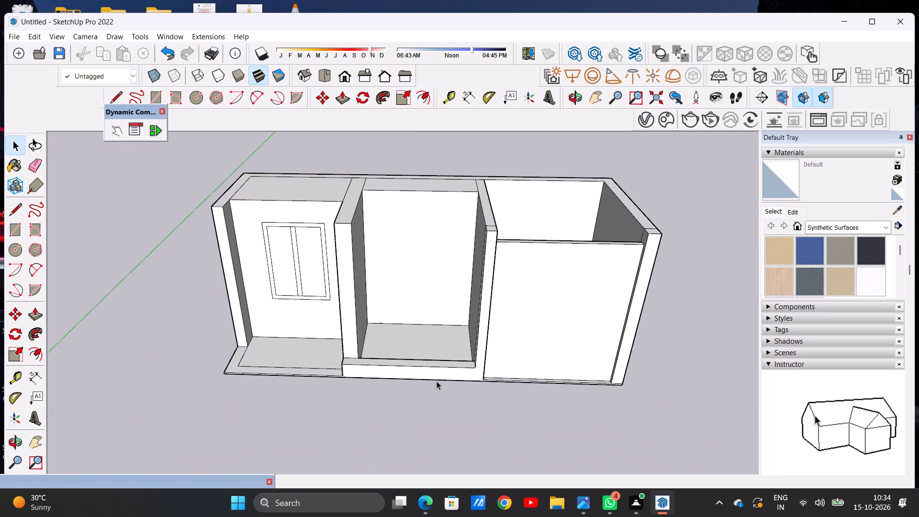
{"action": "scroll", "coordinate": [409, 414], "scroll_direction": "down", "scroll_amount": 8}
{"action": "scroll", "coordinate": [385, 265], "scroll_direction": "up", "scroll_amount": 4}
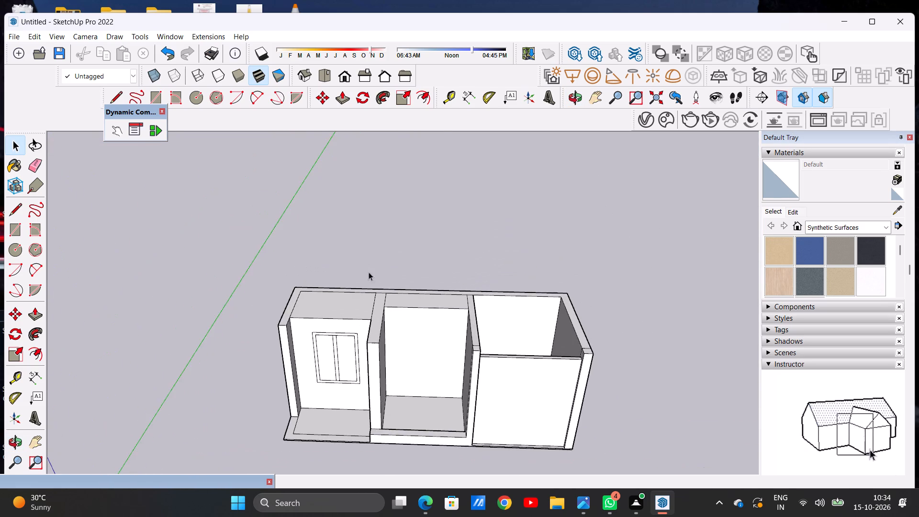
{"action": "middle_click_drag", "start_coordinate": [330, 299], "coordinate": [486, 400]}
{"action": "scroll", "coordinate": [412, 326], "scroll_direction": "up", "scroll_amount": 8}
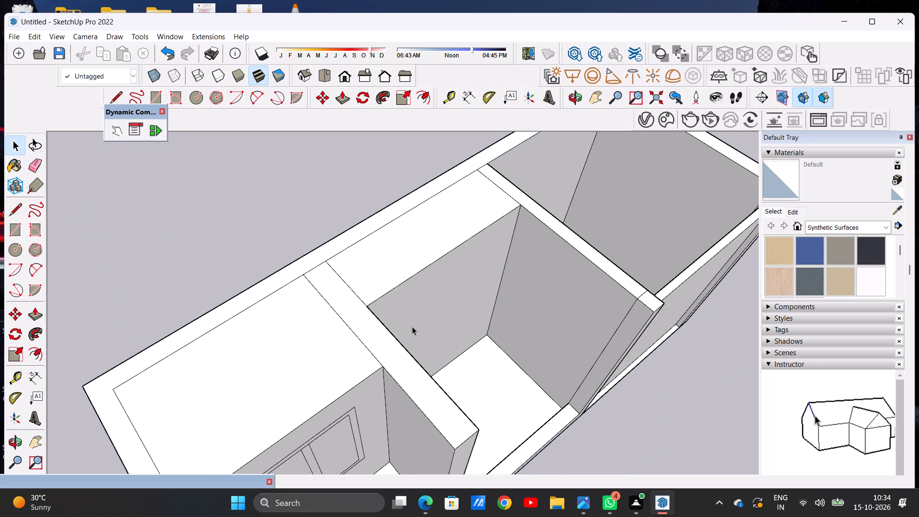
{"action": "scroll", "coordinate": [388, 330], "scroll_direction": "down", "scroll_amount": 4}
{"action": "middle_click_drag", "start_coordinate": [454, 342], "coordinate": [360, 287]}
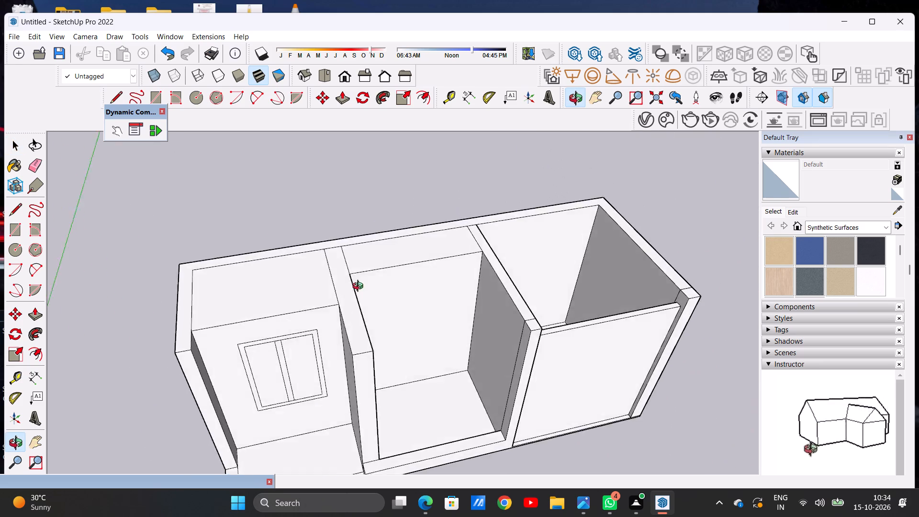
{"action": "middle_click_drag", "start_coordinate": [360, 287], "coordinate": [305, 269]}
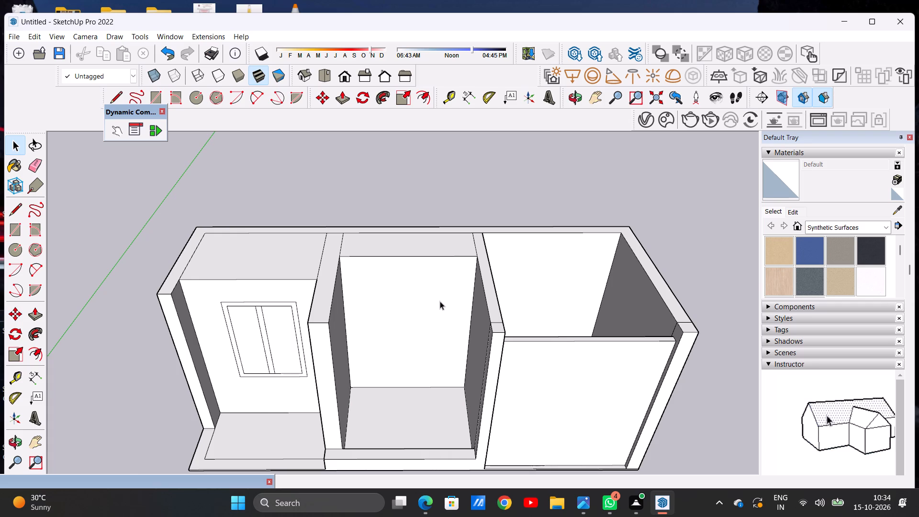
Push/Pull the top face above the left bay's window wall upward, raising a thin slab block above the wall tops.
{"action": "scroll", "coordinate": [442, 301], "scroll_direction": "down", "scroll_amount": 6}
{"action": "middle_click_drag", "start_coordinate": [298, 308], "coordinate": [490, 335]}
{"action": "scroll", "coordinate": [394, 345], "scroll_direction": "up", "scroll_amount": 7}
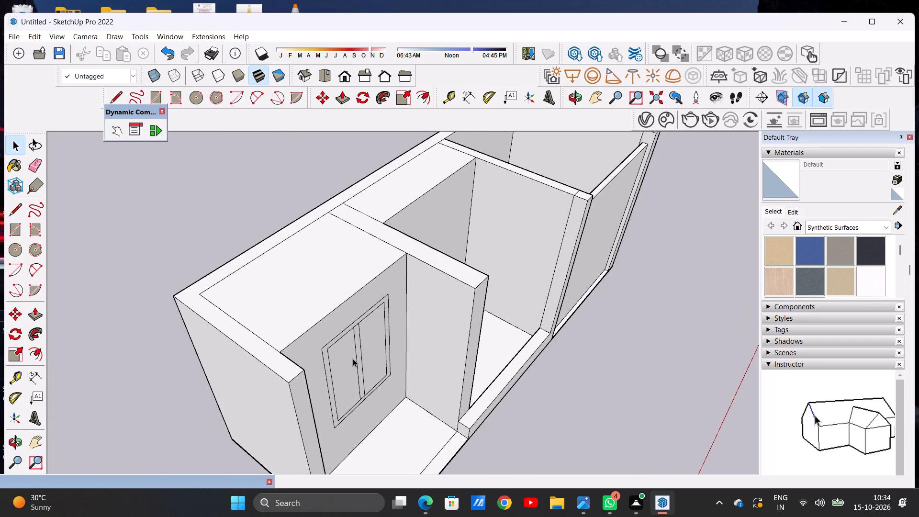
{"action": "scroll", "coordinate": [317, 296], "scroll_direction": "up", "scroll_amount": 2}
{"action": "key", "text": "p"}
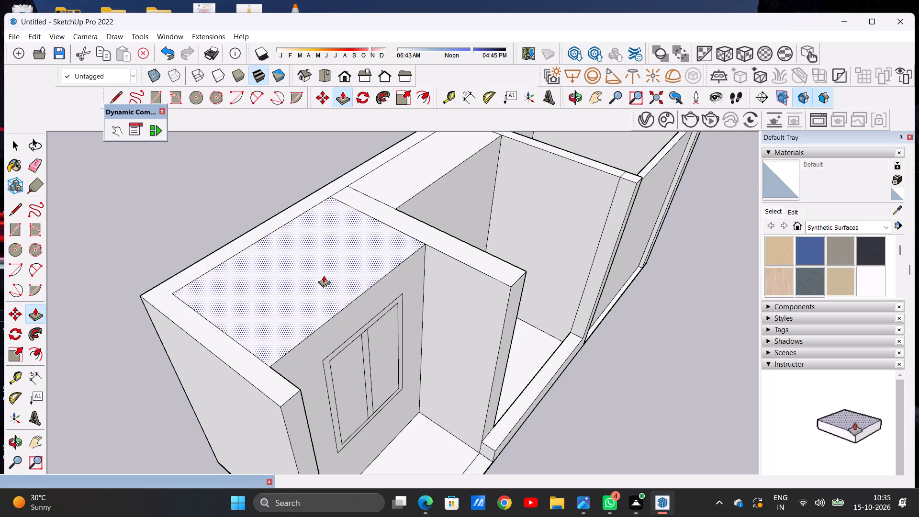
{"action": "left_click", "coordinate": [324, 275]}
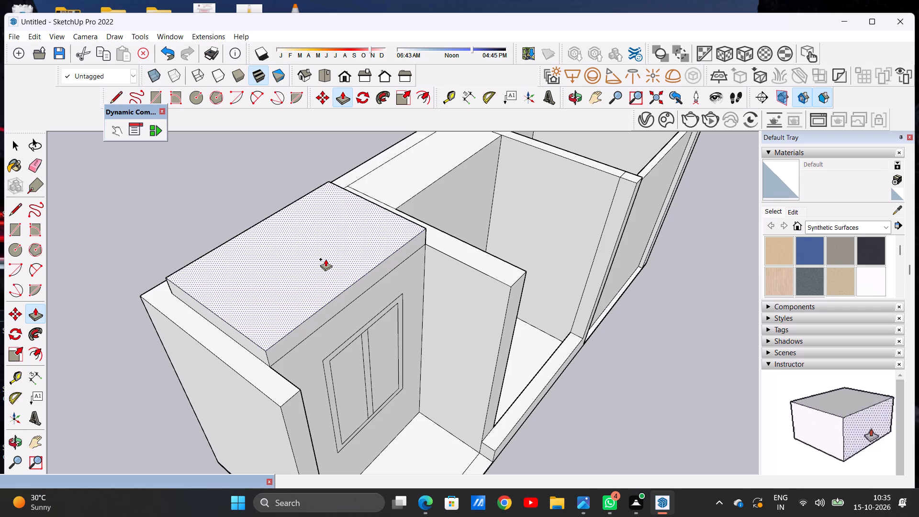
{"action": "left_click", "coordinate": [325, 259]}
{"action": "key", "text": "space"}
Push/Pull the raised slab's front face forward to the front top corner of the left end wall.
{"action": "scroll", "coordinate": [343, 309], "scroll_direction": "down", "scroll_amount": 5}
{"action": "middle_click_drag", "start_coordinate": [349, 341], "coordinate": [336, 332]}
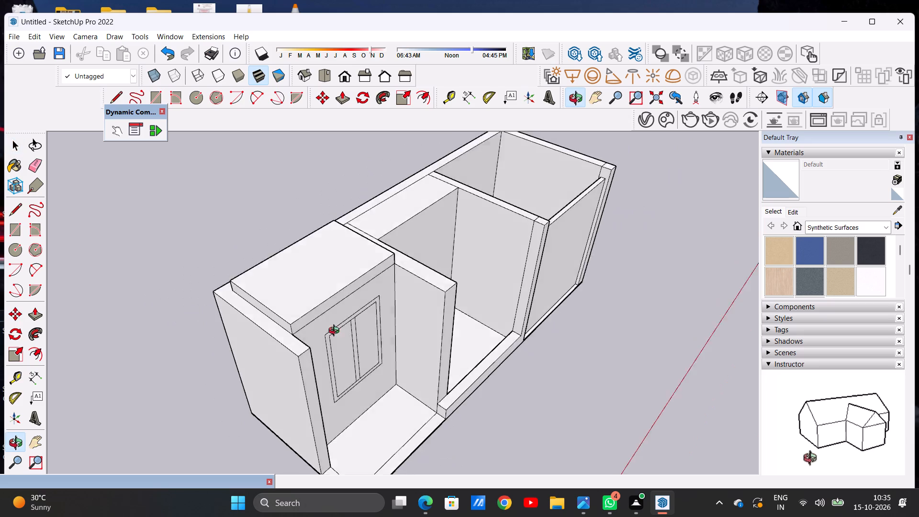
{"action": "middle_click_drag", "start_coordinate": [336, 332], "coordinate": [332, 247]}
{"action": "scroll", "coordinate": [305, 249], "scroll_direction": "up", "scroll_amount": 14}
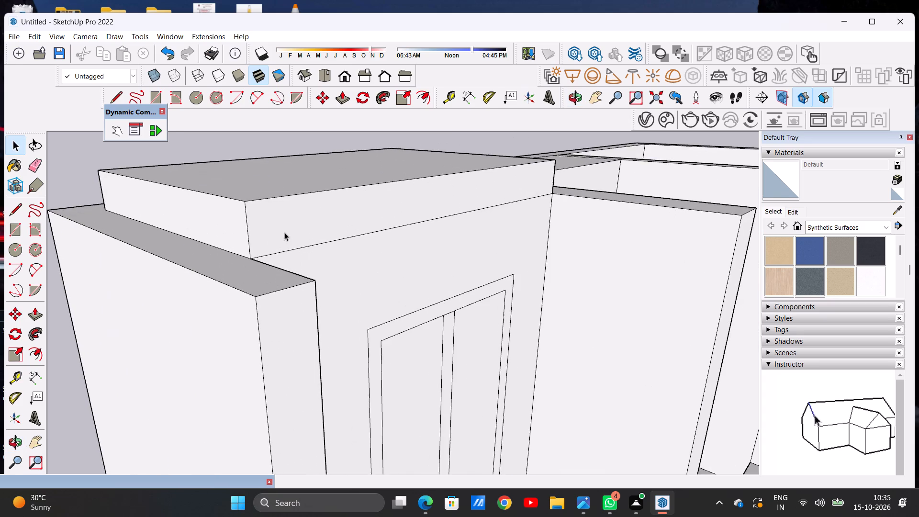
{"action": "middle_click_drag", "start_coordinate": [283, 231], "coordinate": [284, 267]}
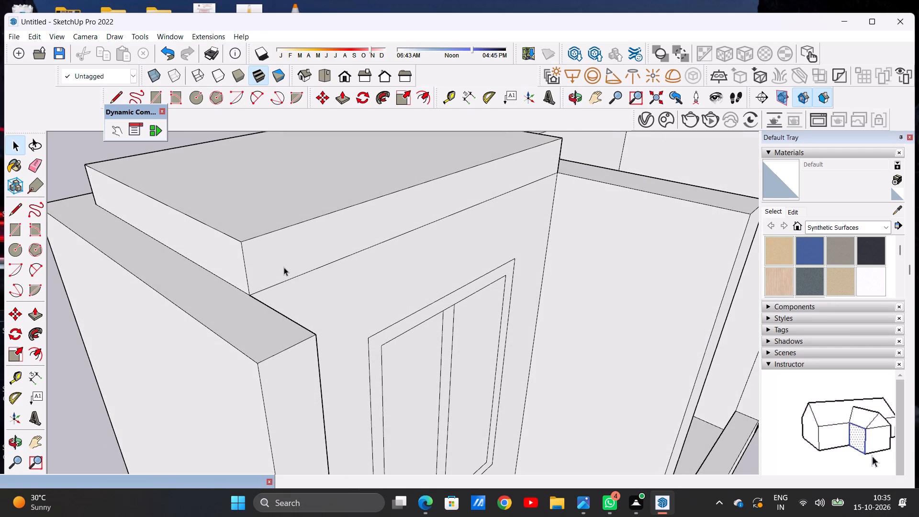
{"action": "key", "text": "p"}
{"action": "scroll", "coordinate": [280, 253], "scroll_direction": "up", "scroll_amount": 1}
{"action": "scroll", "coordinate": [280, 253], "scroll_direction": "down", "scroll_amount": 1}
{"action": "scroll", "coordinate": [280, 253], "scroll_direction": "up", "scroll_amount": 1}
{"action": "left_click", "coordinate": [280, 253]}
{"action": "scroll", "coordinate": [320, 290], "scroll_direction": "down", "scroll_amount": 3}
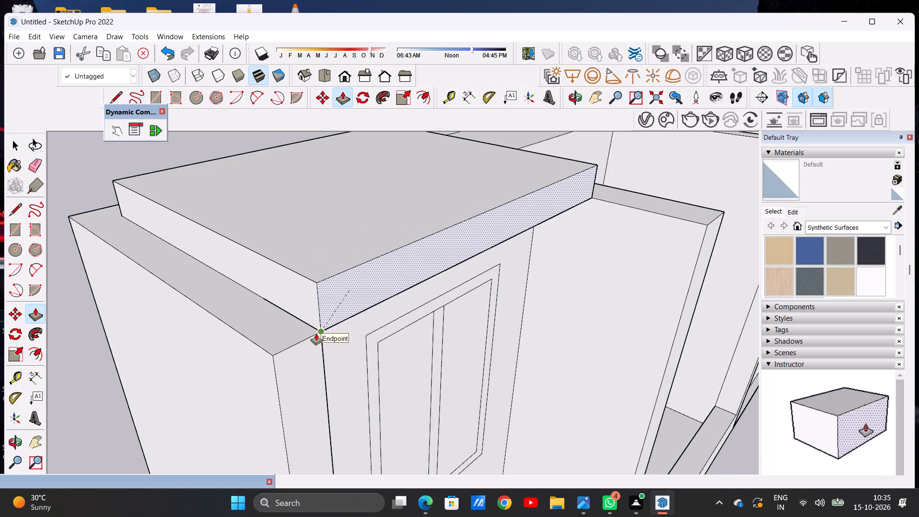
{"action": "left_click", "coordinate": [316, 333]}
Push/Pull the slab's right end face across the middle and right bays to the inner face of the right end wall.
{"action": "scroll", "coordinate": [310, 341], "scroll_direction": "down", "scroll_amount": 10}
{"action": "middle_click_drag", "start_coordinate": [487, 288], "coordinate": [137, 303]}
{"action": "scroll", "coordinate": [261, 225], "scroll_direction": "up", "scroll_amount": 9}
{"action": "scroll", "coordinate": [297, 226], "scroll_direction": "down", "scroll_amount": 1}
{"action": "scroll", "coordinate": [297, 226], "scroll_direction": "up", "scroll_amount": 3}
{"action": "left_click", "coordinate": [297, 226]}
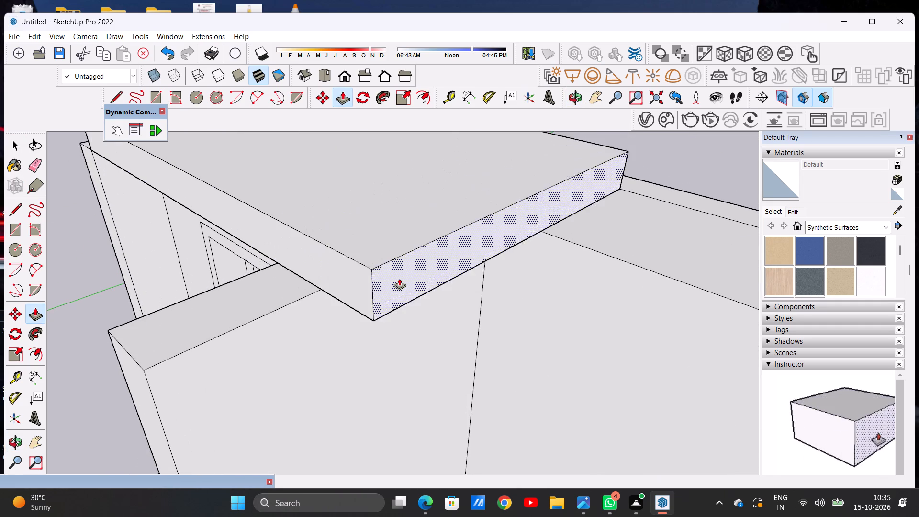
{"action": "scroll", "coordinate": [399, 278], "scroll_direction": "down", "scroll_amount": 20}
{"action": "scroll", "coordinate": [399, 278], "scroll_direction": "down", "scroll_amount": 5}
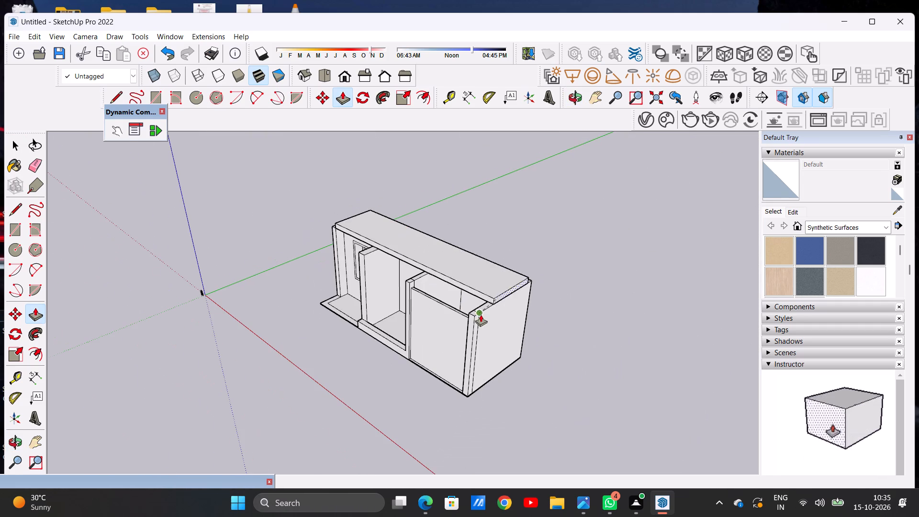
{"action": "scroll", "coordinate": [481, 315], "scroll_direction": "up", "scroll_amount": 20}
{"action": "scroll", "coordinate": [481, 315], "scroll_direction": "up", "scroll_amount": 2}
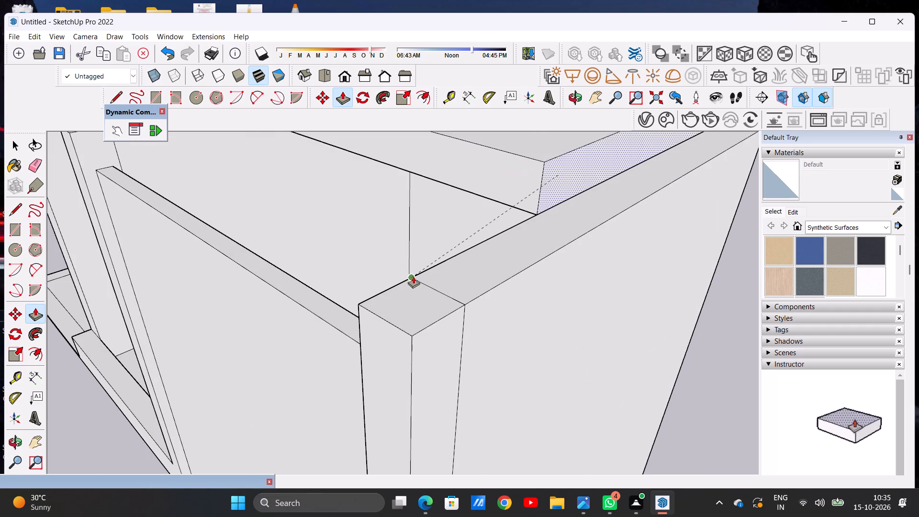
{"action": "left_click", "coordinate": [413, 276]}
{"action": "key", "text": "space"}
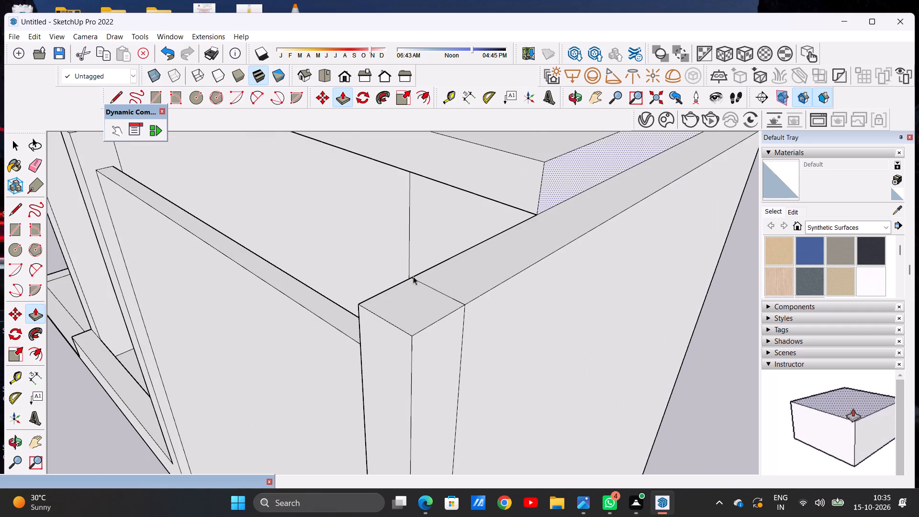
Examine the roof slab's fit over the three bays and its offset from the right-hand walls.
{"action": "scroll", "coordinate": [560, 287], "scroll_direction": "down", "scroll_amount": 12}
{"action": "middle_click_drag", "start_coordinate": [512, 298], "coordinate": [652, 279]}
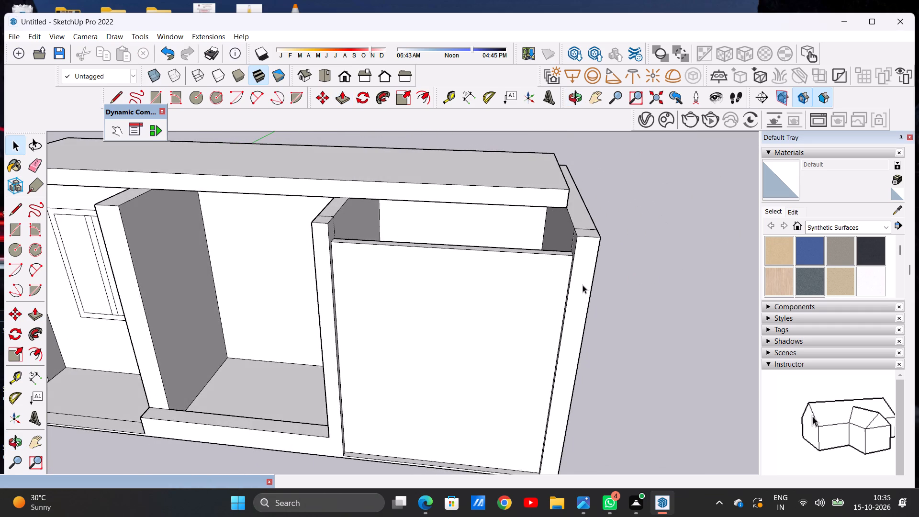
{"action": "scroll", "coordinate": [583, 285], "scroll_direction": "down", "scroll_amount": 10}
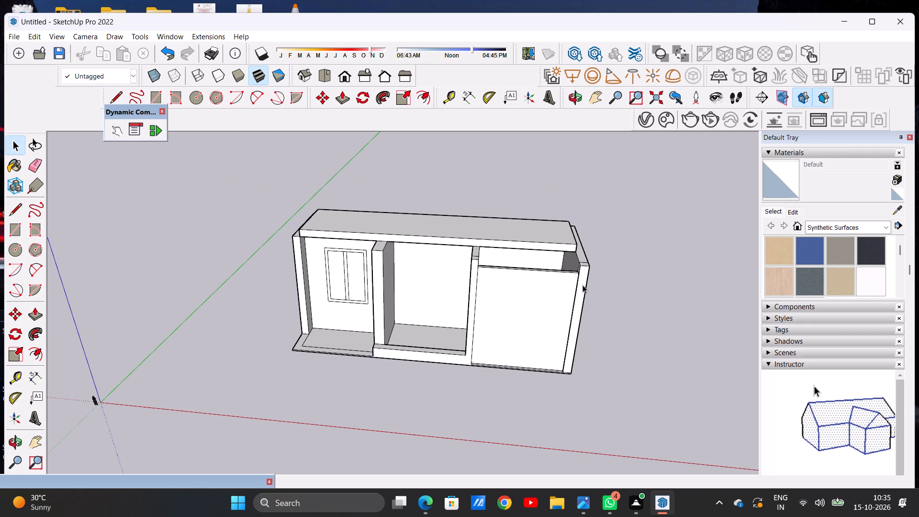
{"action": "scroll", "coordinate": [430, 285], "scroll_direction": "down", "scroll_amount": 8}
{"action": "scroll", "coordinate": [466, 265], "scroll_direction": "up", "scroll_amount": 7}
{"action": "scroll", "coordinate": [578, 275], "scroll_direction": "up", "scroll_amount": 1}
{"action": "middle_click_drag", "start_coordinate": [482, 288], "coordinate": [396, 368]}
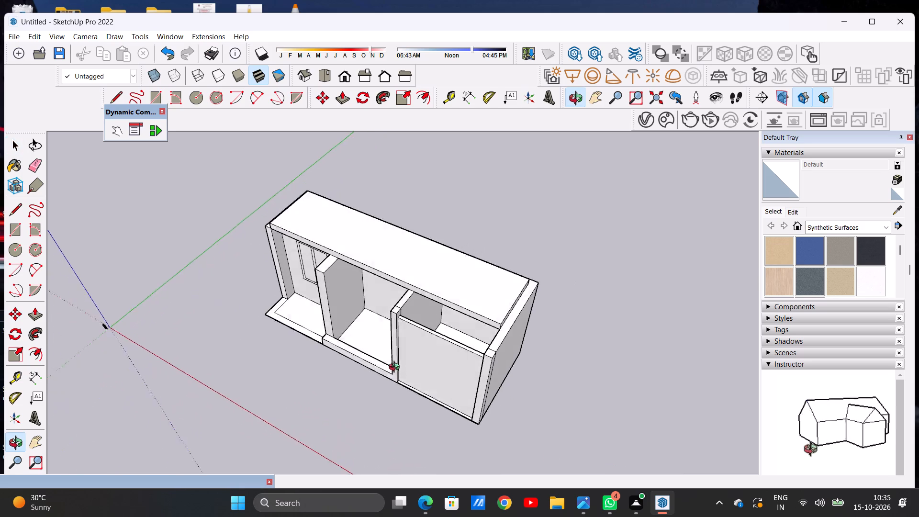
{"action": "middle_click_drag", "start_coordinate": [396, 368], "coordinate": [471, 377]}
{"action": "scroll", "coordinate": [355, 242], "scroll_direction": "down", "scroll_amount": 5}
{"action": "scroll", "coordinate": [296, 249], "scroll_direction": "up", "scroll_amount": 1}
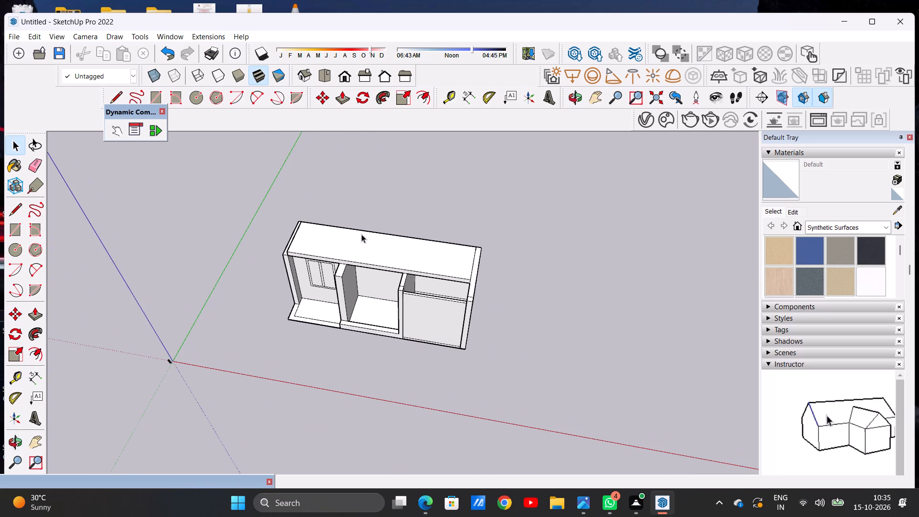
Push/Pull the roof slab's long front face forward to the front end of the partition between the left and middle bays.
{"action": "middle_click_drag", "start_coordinate": [257, 227], "coordinate": [392, 191]}
{"action": "scroll", "coordinate": [294, 288], "scroll_direction": "up", "scroll_amount": 6}
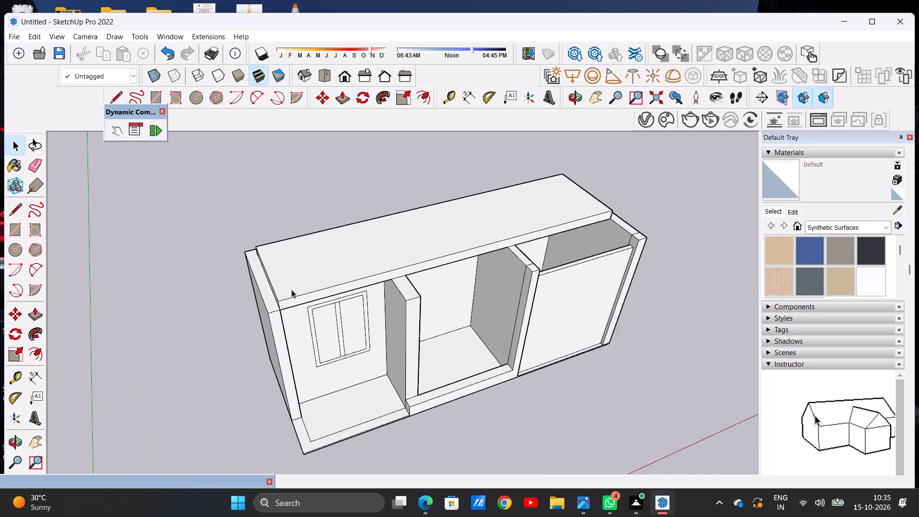
{"action": "scroll", "coordinate": [291, 290], "scroll_direction": "up", "scroll_amount": 10}
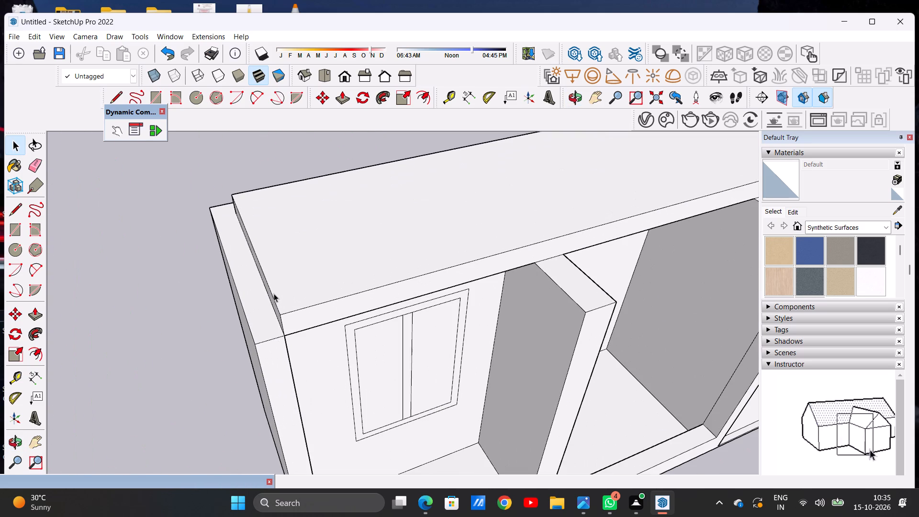
{"action": "scroll", "coordinate": [279, 287], "scroll_direction": "down", "scroll_amount": 5}
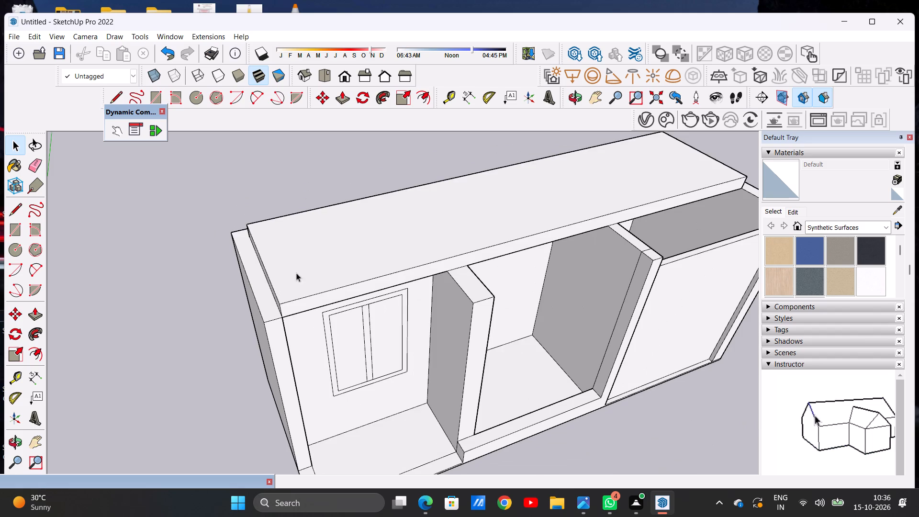
{"action": "scroll", "coordinate": [312, 277], "scroll_direction": "down", "scroll_amount": 5}
{"action": "scroll", "coordinate": [315, 306], "scroll_direction": "up", "scroll_amount": 8}
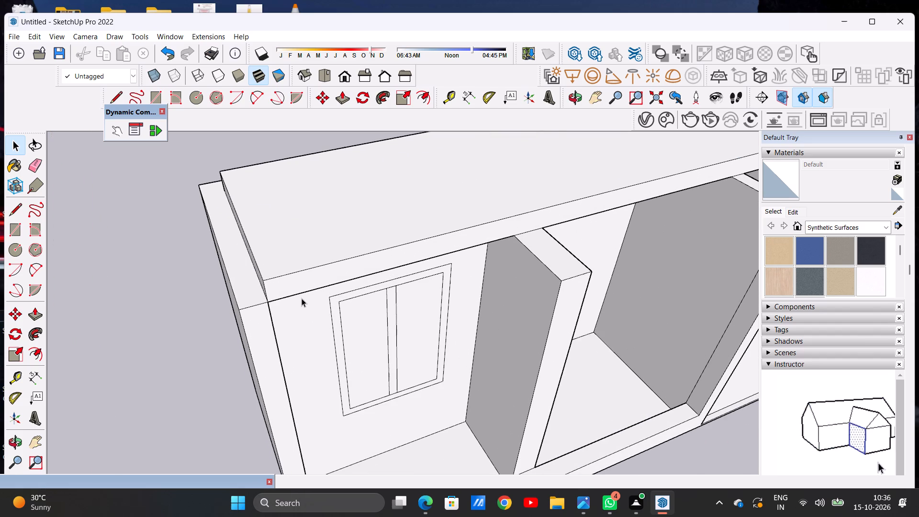
{"action": "key", "text": "p"}
{"action": "scroll", "coordinate": [296, 282], "scroll_direction": "up", "scroll_amount": 3}
{"action": "left_click", "coordinate": [296, 282]}
{"action": "scroll", "coordinate": [363, 289], "scroll_direction": "down", "scroll_amount": 5}
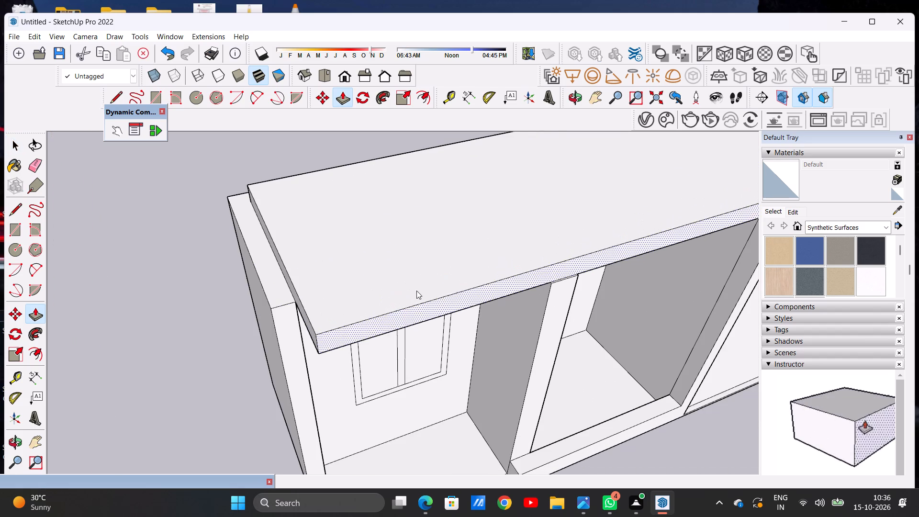
{"action": "left_click", "coordinate": [555, 280]}
{"action": "key", "text": "space"}
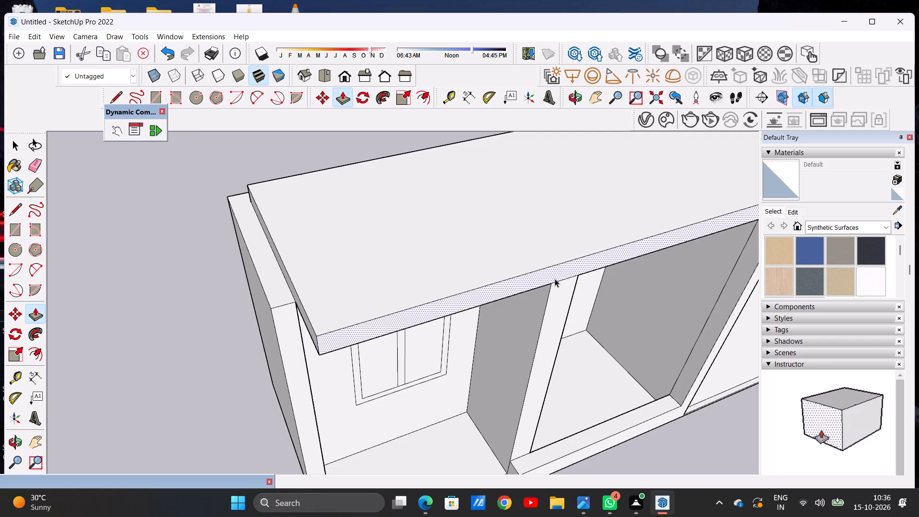
Examine the roof slab's front edge and underside, and the gap above the right bay's front panel.
{"action": "scroll", "coordinate": [502, 298], "scroll_direction": "down", "scroll_amount": 12}
{"action": "middle_click_drag", "start_coordinate": [525, 305], "coordinate": [382, 168]}
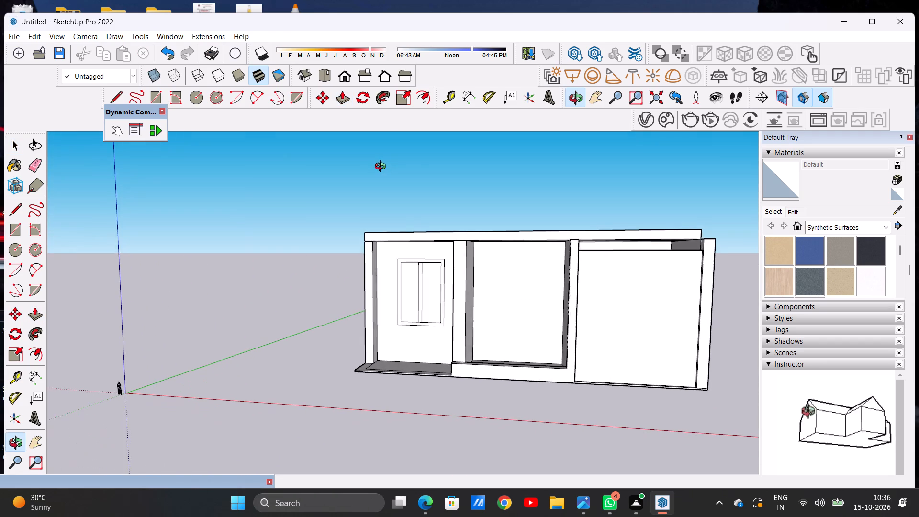
{"action": "middle_click_drag", "start_coordinate": [382, 168], "coordinate": [381, 168]}
{"action": "scroll", "coordinate": [695, 266], "scroll_direction": "up", "scroll_amount": 2}
{"action": "scroll", "coordinate": [689, 265], "scroll_direction": "down", "scroll_amount": 1}
{"action": "scroll", "coordinate": [686, 265], "scroll_direction": "up", "scroll_amount": 10}
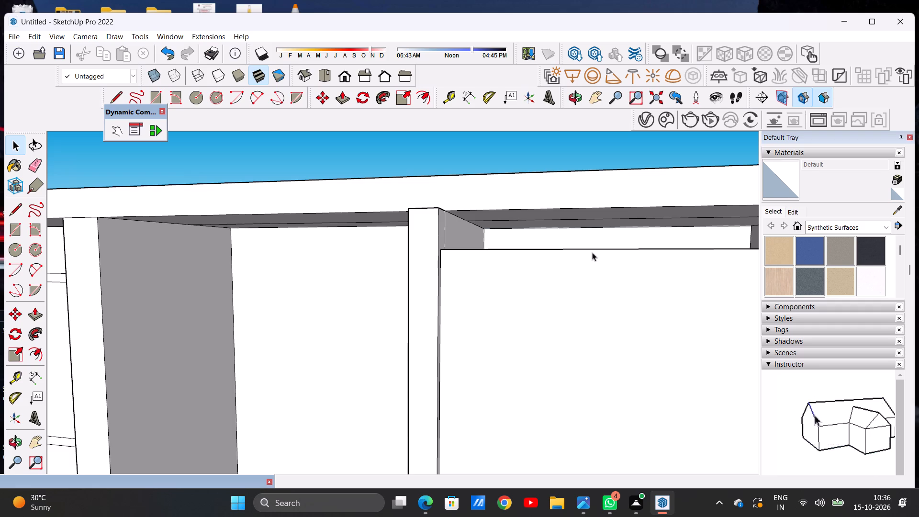
{"action": "scroll", "coordinate": [604, 267], "scroll_direction": "down", "scroll_amount": 5}
{"action": "middle_click_drag", "start_coordinate": [598, 281], "coordinate": [581, 342]}
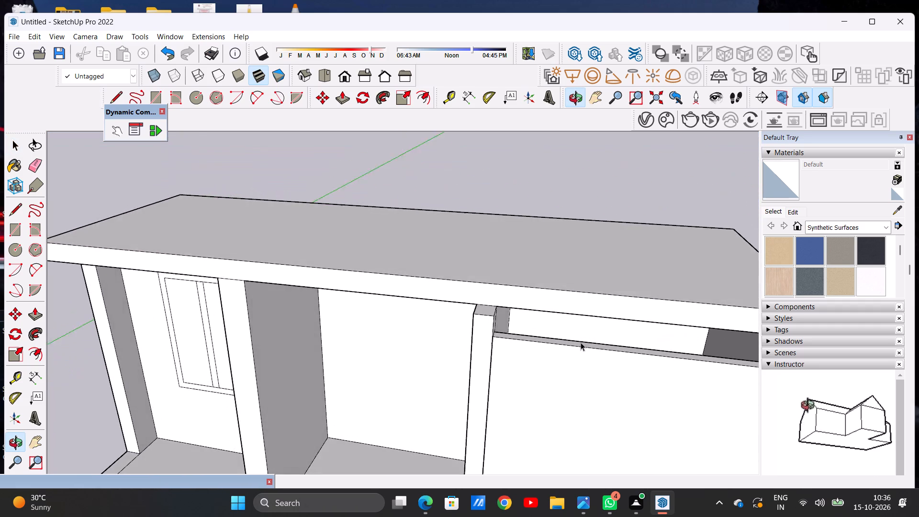
Draw a line across the partition's side face in the right bay, from the front panel's top outer corner to the partition's front edge.
{"action": "middle_click_drag", "start_coordinate": [581, 342], "coordinate": [589, 348]}
{"action": "scroll", "coordinate": [446, 288], "scroll_direction": "down", "scroll_amount": 13}
{"action": "scroll", "coordinate": [489, 297], "scroll_direction": "up", "scroll_amount": 6}
{"action": "middle_click_drag", "start_coordinate": [486, 306], "coordinate": [388, 289]}
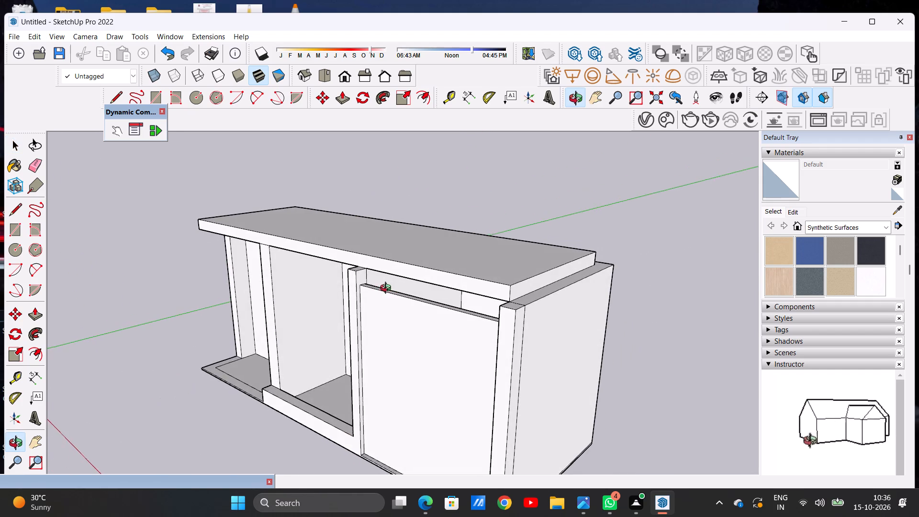
{"action": "middle_click_drag", "start_coordinate": [388, 289], "coordinate": [387, 289]}
{"action": "scroll", "coordinate": [351, 281], "scroll_direction": "up", "scroll_amount": 13}
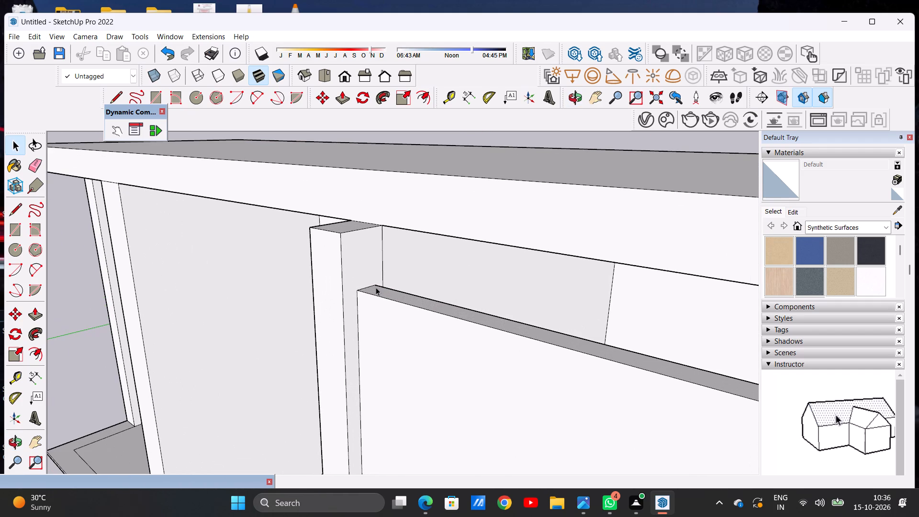
{"action": "key", "text": "l"}
{"action": "scroll", "coordinate": [347, 305], "scroll_direction": "up", "scroll_amount": 13}
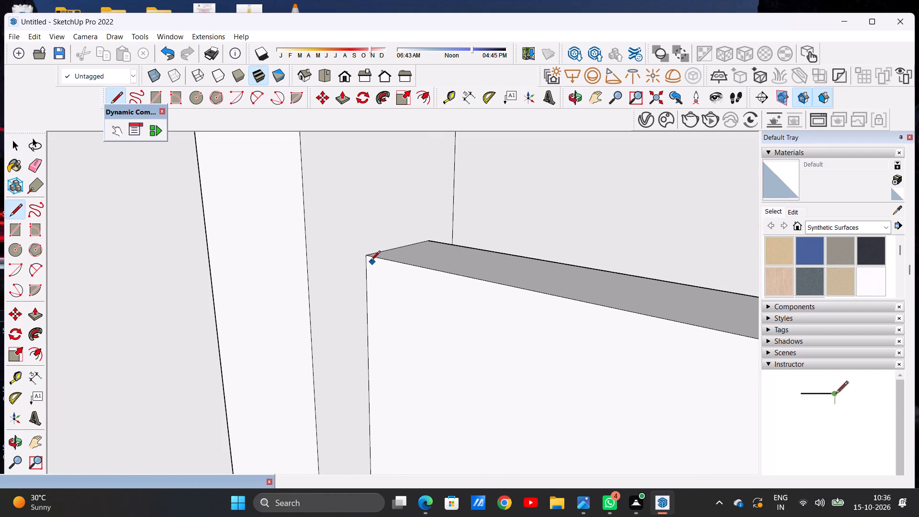
{"action": "left_click", "coordinate": [367, 258]}
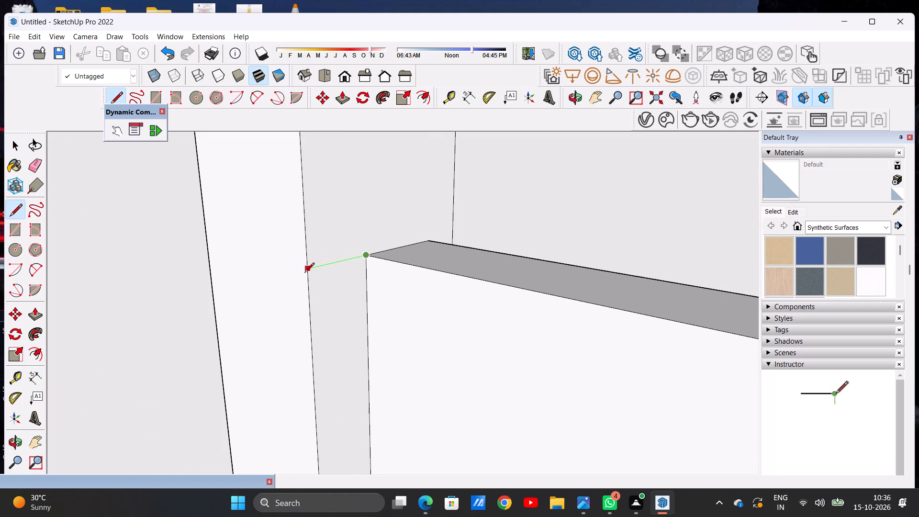
{"action": "left_click", "coordinate": [304, 273]}
{"action": "key", "text": "space"}
Push/Pull the partition side face's upper part across the right bay to the right end wall, forming a beam above the front panel.
{"action": "key", "text": "p"}
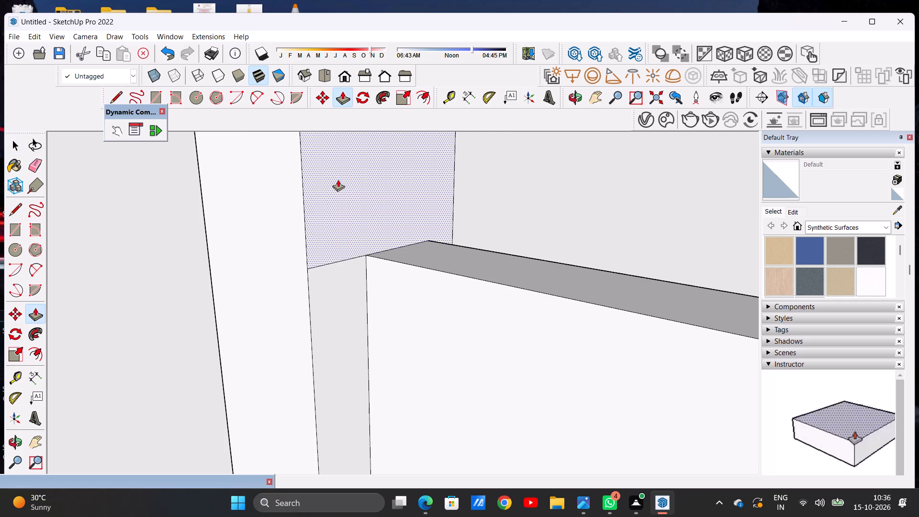
{"action": "left_click", "coordinate": [338, 180]}
{"action": "scroll", "coordinate": [386, 213], "scroll_direction": "down", "scroll_amount": 20}
{"action": "scroll", "coordinate": [574, 239], "scroll_direction": "down", "scroll_amount": 6}
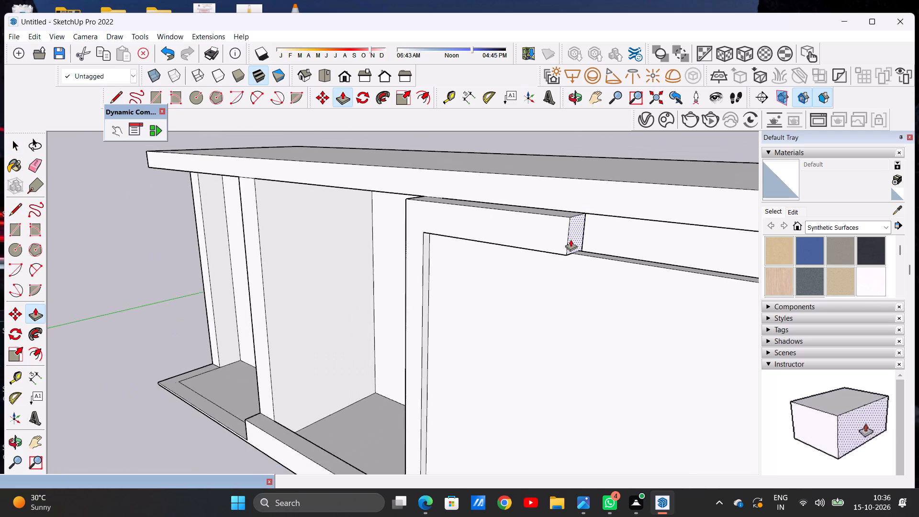
{"action": "scroll", "coordinate": [571, 239], "scroll_direction": "down", "scroll_amount": 14}
{"action": "middle_click_drag", "start_coordinate": [612, 238], "coordinate": [694, 226]}
{"action": "scroll", "coordinate": [633, 224], "scroll_direction": "up", "scroll_amount": 2}
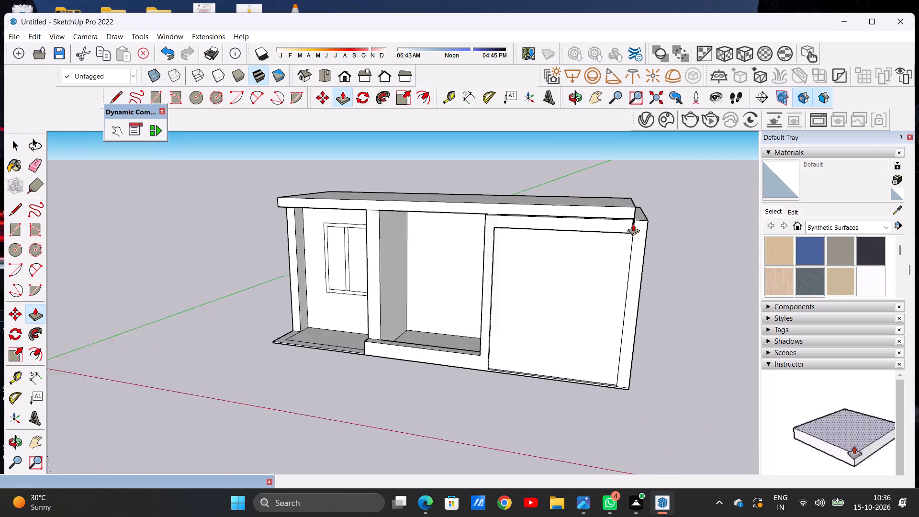
{"action": "scroll", "coordinate": [633, 224], "scroll_direction": "up", "scroll_amount": 20}
{"action": "left_click", "coordinate": [649, 201]}
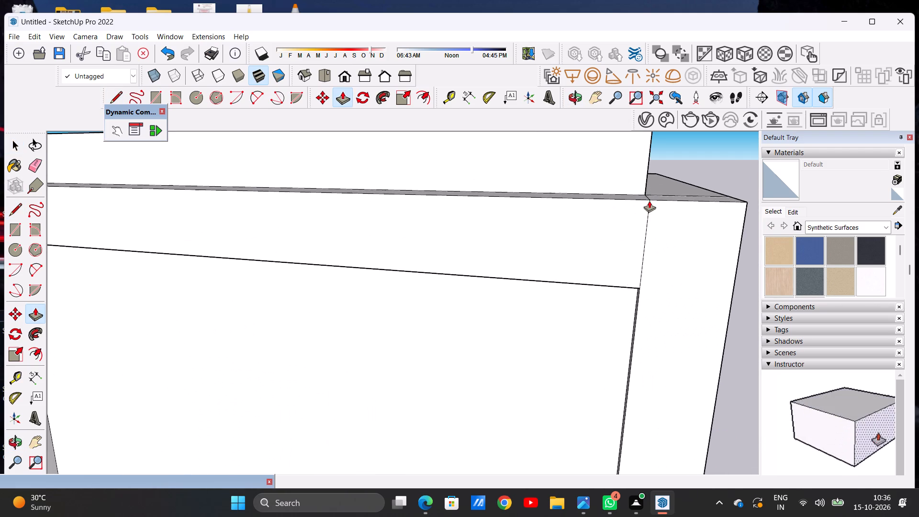
{"action": "key", "text": "space"}
Examine the front elevation and the alignment of the right bay's beam with the roof slab and end wall.
{"action": "scroll", "coordinate": [513, 347], "scroll_direction": "down", "scroll_amount": 14}
{"action": "middle_click_drag", "start_coordinate": [448, 337], "coordinate": [498, 292]}
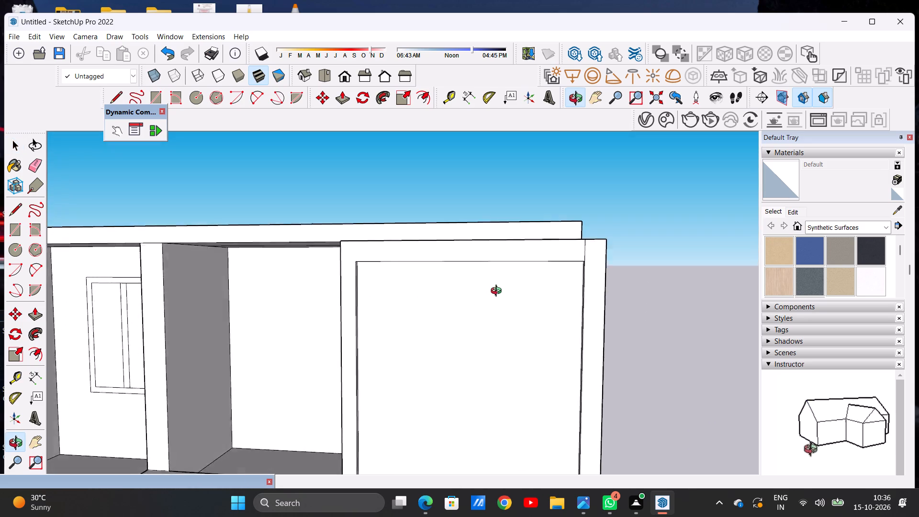
{"action": "middle_click_drag", "start_coordinate": [498, 292], "coordinate": [502, 291]}
{"action": "scroll", "coordinate": [502, 291], "scroll_direction": "up", "scroll_amount": 1}
{"action": "scroll", "coordinate": [481, 326], "scroll_direction": "down", "scroll_amount": 14}
{"action": "scroll", "coordinate": [421, 340], "scroll_direction": "up", "scroll_amount": 8}
{"action": "middle_click", "coordinate": [463, 340]}
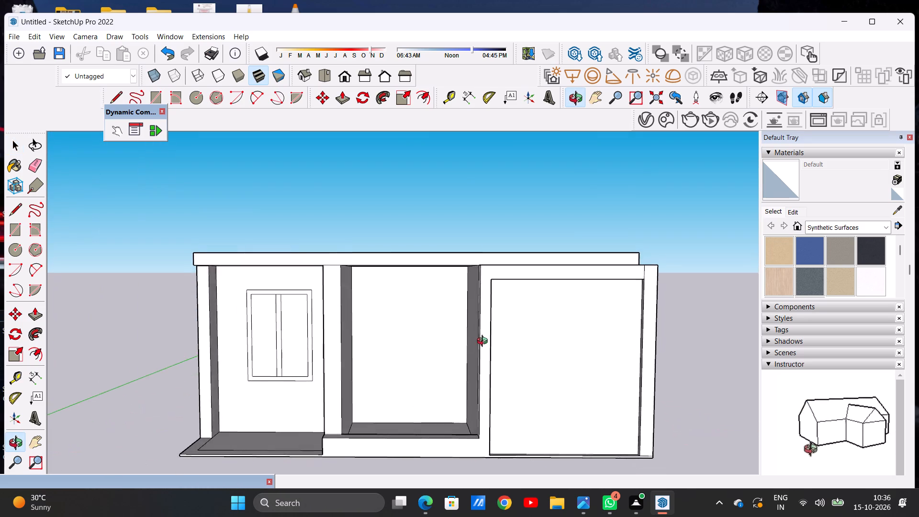
{"action": "scroll", "coordinate": [615, 339], "scroll_direction": "down", "scroll_amount": 2}
{"action": "scroll", "coordinate": [456, 329], "scroll_direction": "down", "scroll_amount": 1}
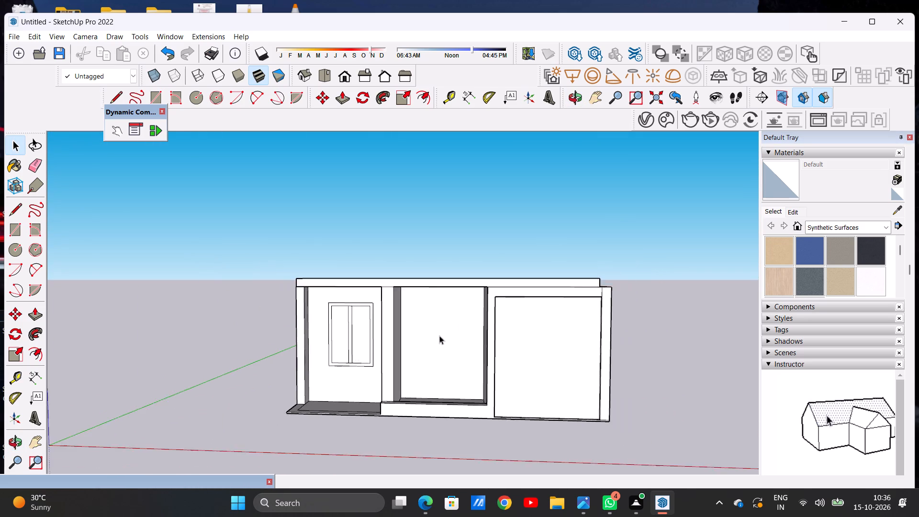
{"action": "scroll", "coordinate": [439, 336], "scroll_direction": "down", "scroll_amount": 2}
{"action": "scroll", "coordinate": [628, 291], "scroll_direction": "up", "scroll_amount": 14}
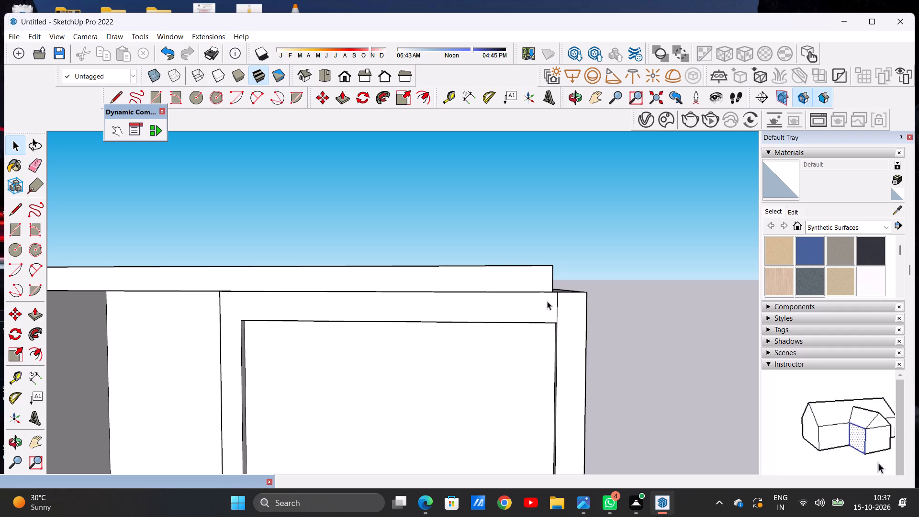
Examine the roof slab from above and the corner where it meets the right bay's beam and end wall.
{"action": "scroll", "coordinate": [546, 302], "scroll_direction": "down", "scroll_amount": 2}
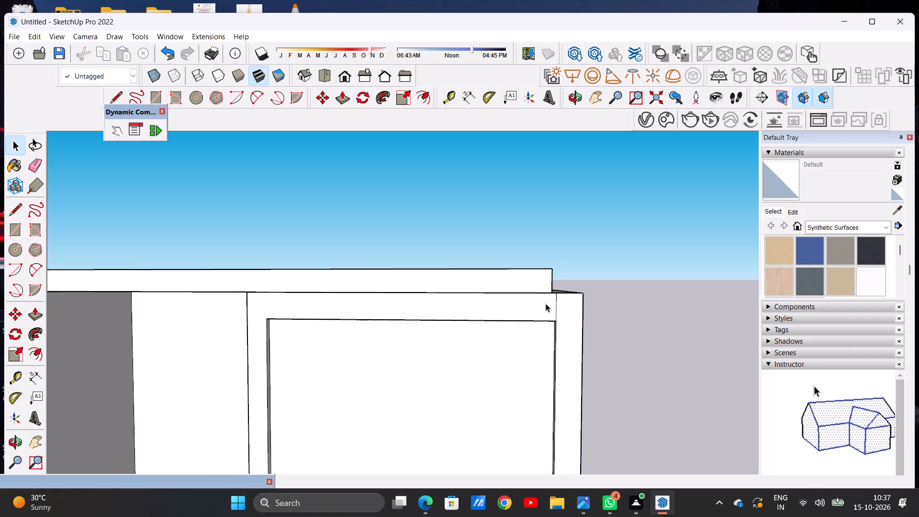
{"action": "scroll", "coordinate": [546, 303], "scroll_direction": "down", "scroll_amount": 12}
{"action": "middle_click_drag", "start_coordinate": [472, 271], "coordinate": [479, 430]}
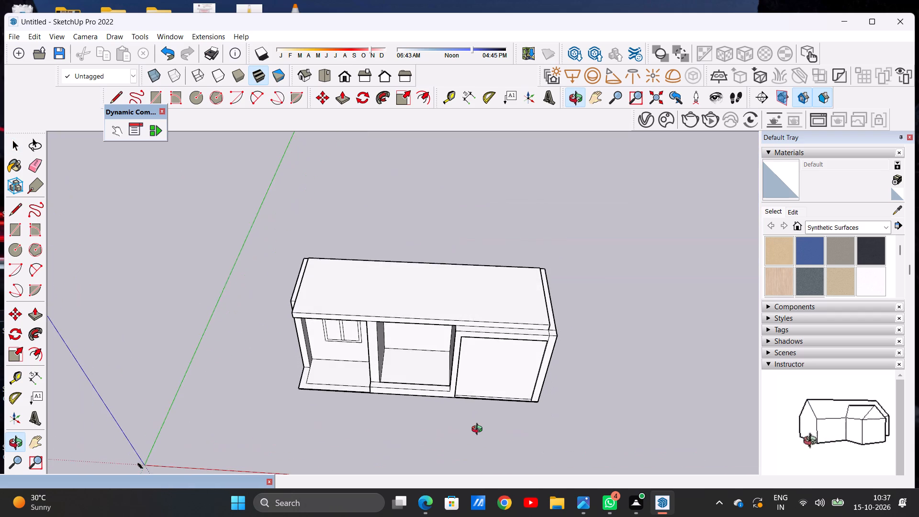
{"action": "middle_click_drag", "start_coordinate": [479, 430], "coordinate": [482, 434]}
{"action": "scroll", "coordinate": [390, 291], "scroll_direction": "up", "scroll_amount": 7}
{"action": "scroll", "coordinate": [360, 295], "scroll_direction": "down", "scroll_amount": 8}
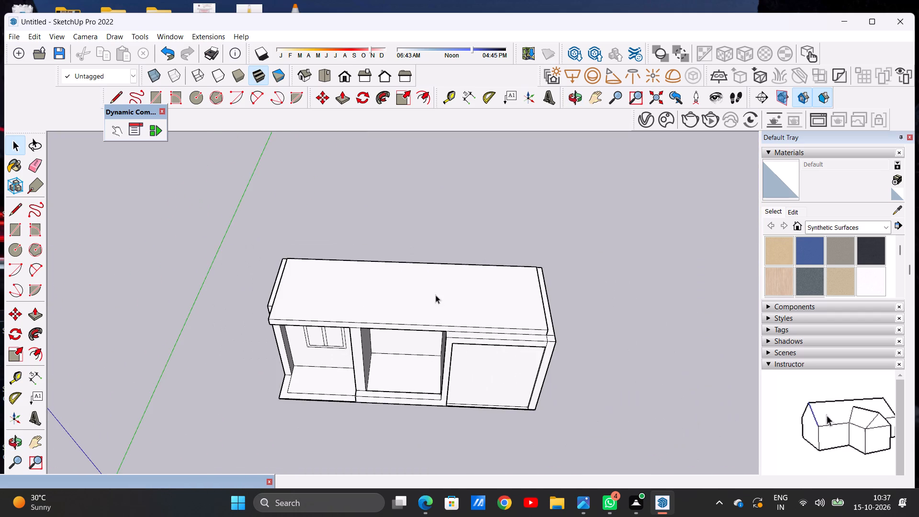
{"action": "middle_click_drag", "start_coordinate": [494, 322], "coordinate": [491, 288]}
{"action": "scroll", "coordinate": [577, 320], "scroll_direction": "up", "scroll_amount": 5}
{"action": "middle_click_drag", "start_coordinate": [455, 313], "coordinate": [419, 312]}
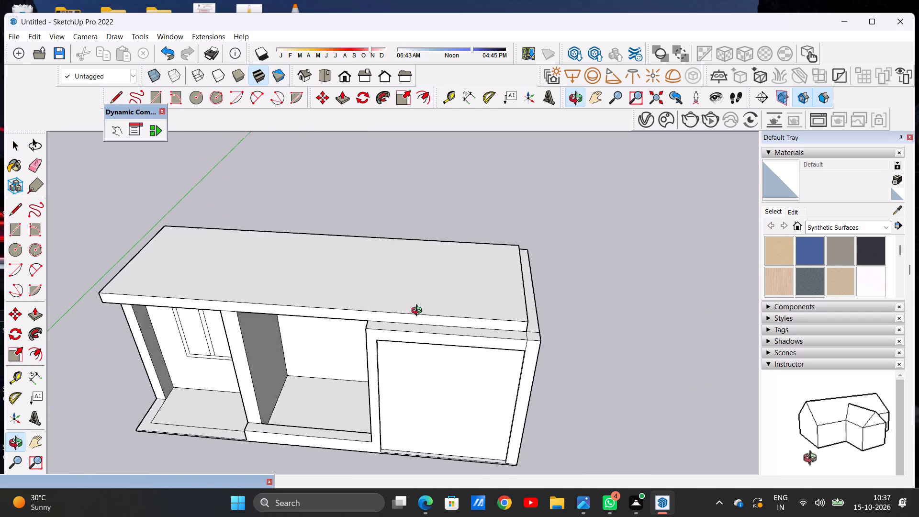
{"action": "middle_click_drag", "start_coordinate": [419, 312], "coordinate": [373, 329]}
{"action": "scroll", "coordinate": [487, 372], "scroll_direction": "up", "scroll_amount": 3}
{"action": "scroll", "coordinate": [487, 372], "scroll_direction": "down", "scroll_amount": 1}
{"action": "scroll", "coordinate": [487, 372], "scroll_direction": "up", "scroll_amount": 4}
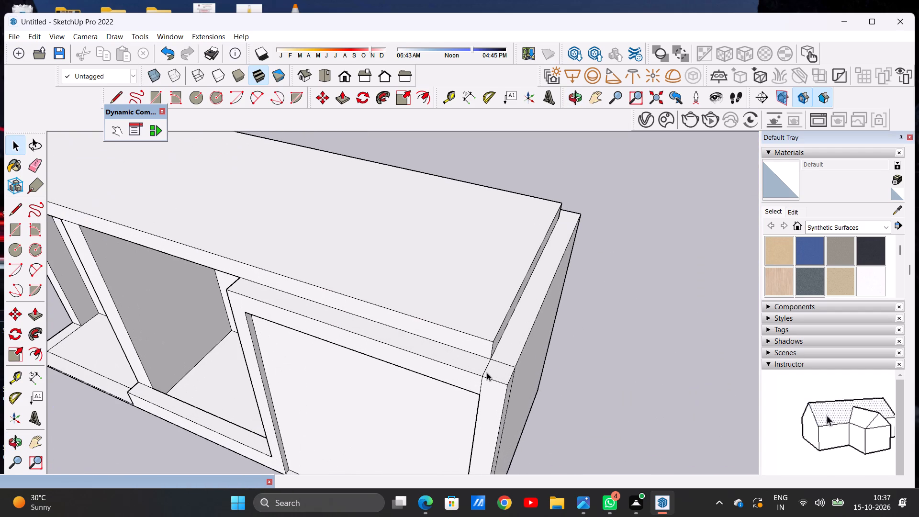
{"action": "scroll", "coordinate": [487, 372], "scroll_direction": "up", "scroll_amount": 1}
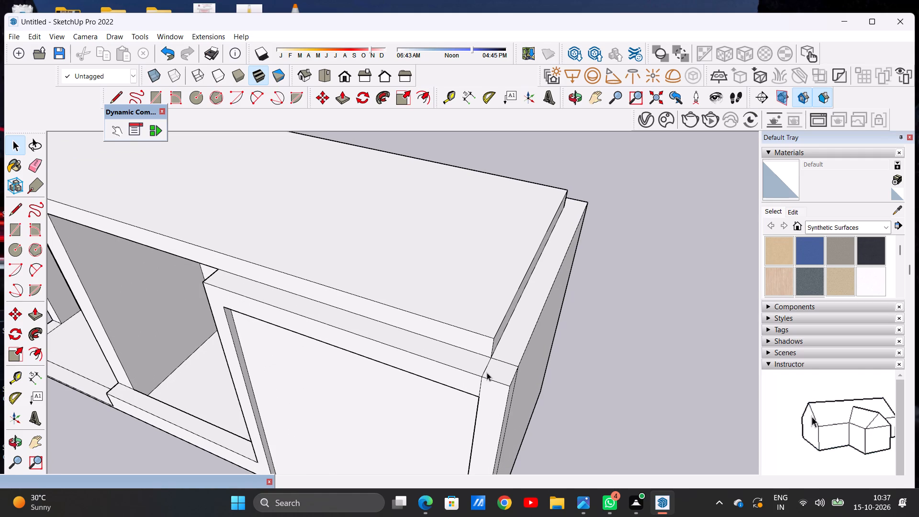
{"action": "scroll", "coordinate": [512, 345], "scroll_direction": "down", "scroll_amount": 2}
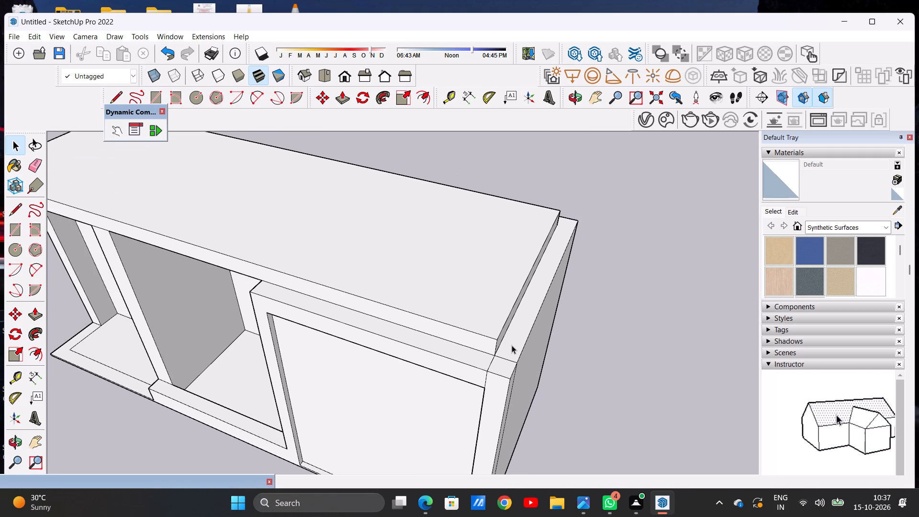
Push/Pull the top face of the back and end walls upward about one storey above the roof slab to form the next floor.
{"action": "key", "text": "p"}
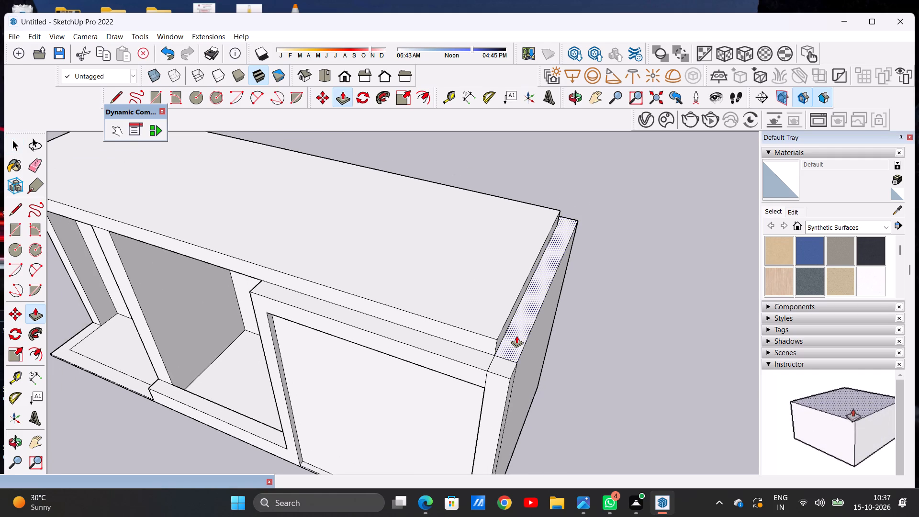
{"action": "left_click", "coordinate": [514, 335]}
{"action": "scroll", "coordinate": [529, 241], "scroll_direction": "down", "scroll_amount": 9}
{"action": "scroll", "coordinate": [530, 247], "scroll_direction": "up", "scroll_amount": 1}
{"action": "scroll", "coordinate": [530, 247], "scroll_direction": "down", "scroll_amount": 9}
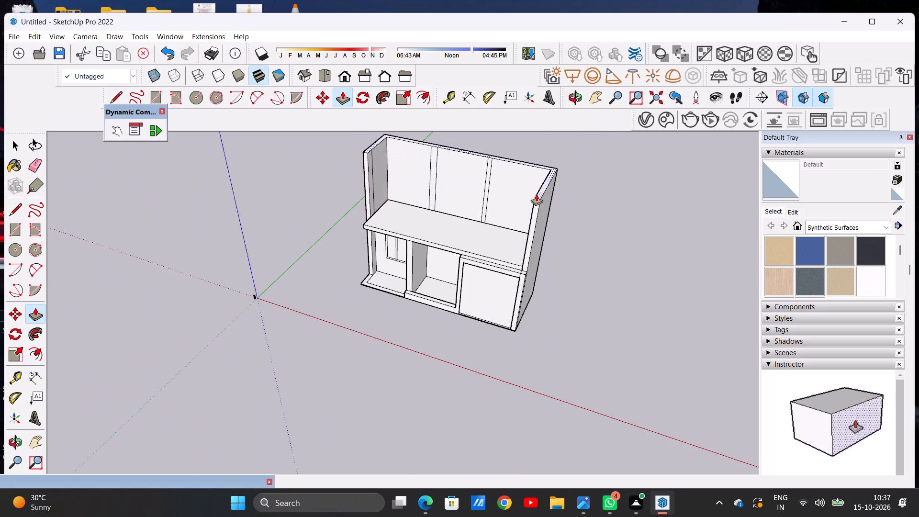
{"action": "middle_click_drag", "start_coordinate": [514, 226], "coordinate": [589, 173]}
{"action": "scroll", "coordinate": [501, 186], "scroll_direction": "up", "scroll_amount": 5}
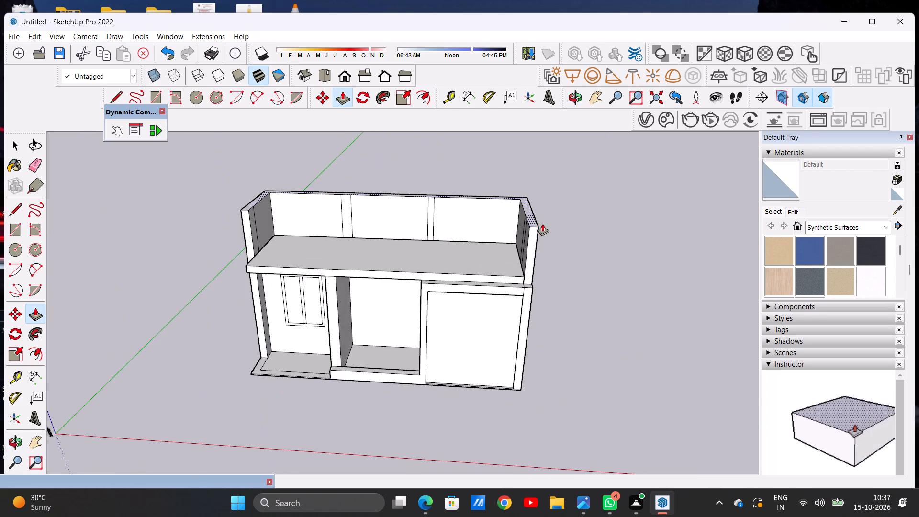
{"action": "scroll", "coordinate": [542, 224], "scroll_direction": "up", "scroll_amount": 3}
{"action": "scroll", "coordinate": [543, 229], "scroll_direction": "down", "scroll_amount": 1}
{"action": "scroll", "coordinate": [543, 230], "scroll_direction": "up", "scroll_amount": 4}
{"action": "middle_click_drag", "start_coordinate": [528, 239], "coordinate": [538, 181]}
{"action": "scroll", "coordinate": [538, 180], "scroll_direction": "up", "scroll_amount": 1}
{"action": "scroll", "coordinate": [583, 256], "scroll_direction": "down", "scroll_amount": 15}
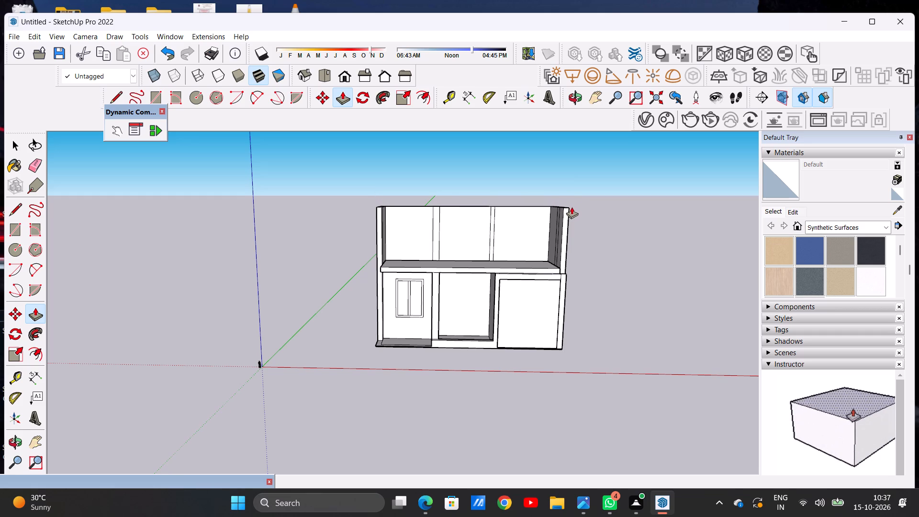
{"action": "left_click", "coordinate": [572, 205]}
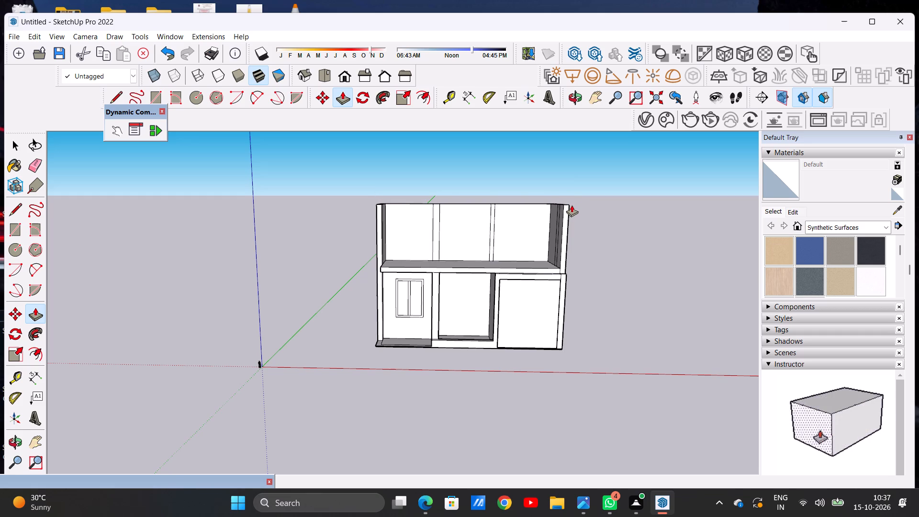
{"action": "key", "text": "space"}
Examine the raised upper-floor walls and the slab from above and from the front.
{"action": "scroll", "coordinate": [494, 311], "scroll_direction": "down", "scroll_amount": 5}
{"action": "middle_click_drag", "start_coordinate": [499, 231], "coordinate": [492, 403]}
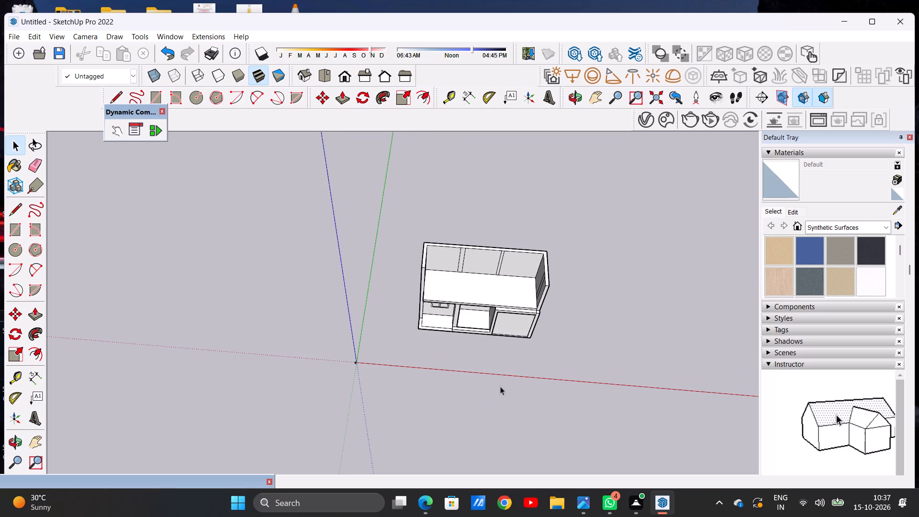
{"action": "scroll", "coordinate": [454, 345], "scroll_direction": "down", "scroll_amount": 3}
{"action": "scroll", "coordinate": [455, 342], "scroll_direction": "up", "scroll_amount": 1}
{"action": "middle_click_drag", "start_coordinate": [449, 337], "coordinate": [442, 207]}
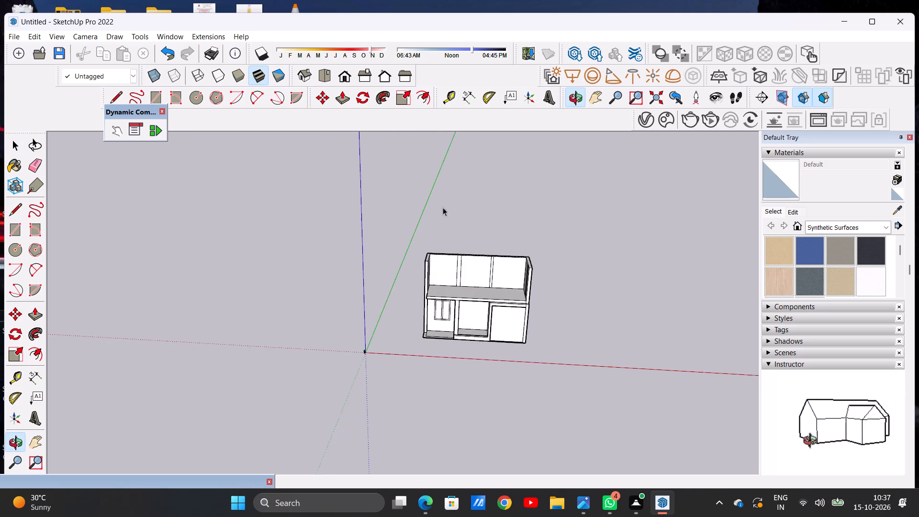
{"action": "scroll", "coordinate": [491, 382], "scroll_direction": "up", "scroll_amount": 5}
{"action": "scroll", "coordinate": [491, 382], "scroll_direction": "down", "scroll_amount": 1}
{"action": "scroll", "coordinate": [491, 382], "scroll_direction": "up", "scroll_amount": 3}
{"action": "middle_click_drag", "start_coordinate": [454, 304], "coordinate": [465, 255]}
{"action": "scroll", "coordinate": [411, 264], "scroll_direction": "up", "scroll_amount": 4}
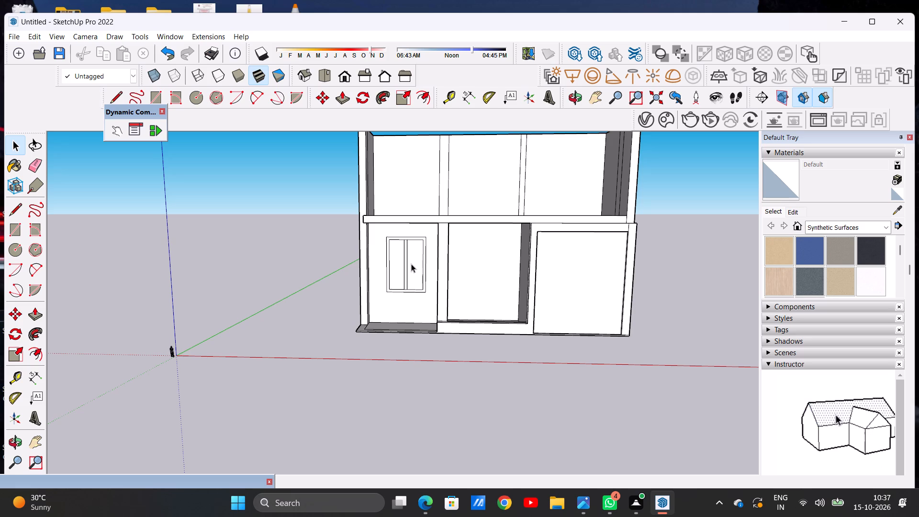
{"action": "middle_click_drag", "start_coordinate": [414, 210], "coordinate": [415, 341]}
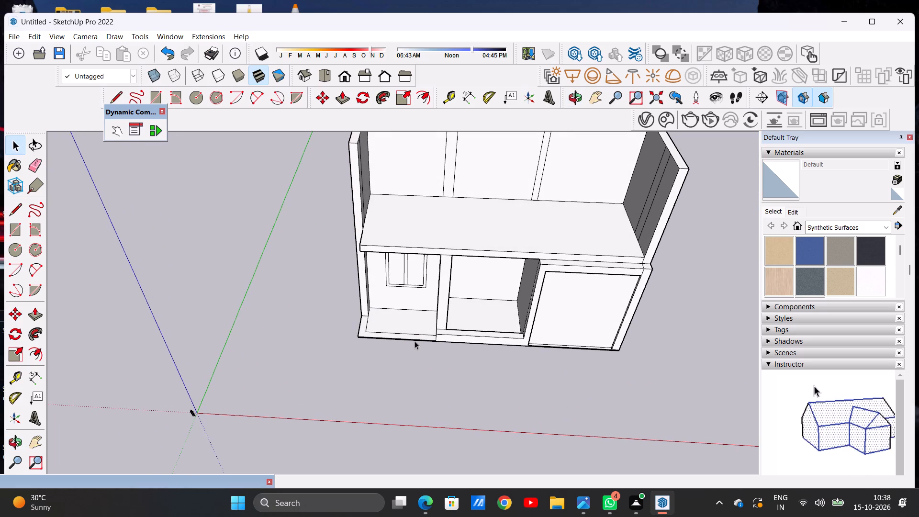
{"action": "scroll", "coordinate": [415, 341], "scroll_direction": "down", "scroll_amount": 4}
{"action": "scroll", "coordinate": [439, 247], "scroll_direction": "up", "scroll_amount": 2}
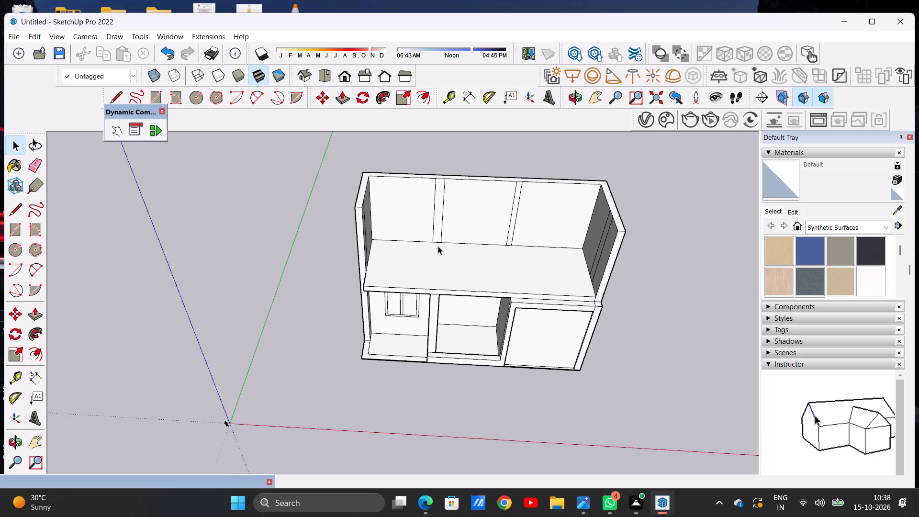
Draw two parallel lines across the slab from the left pair of back-wall lines to the front edge, outlining the upper-floor partition.
{"action": "scroll", "coordinate": [438, 246], "scroll_direction": "up", "scroll_amount": 1}
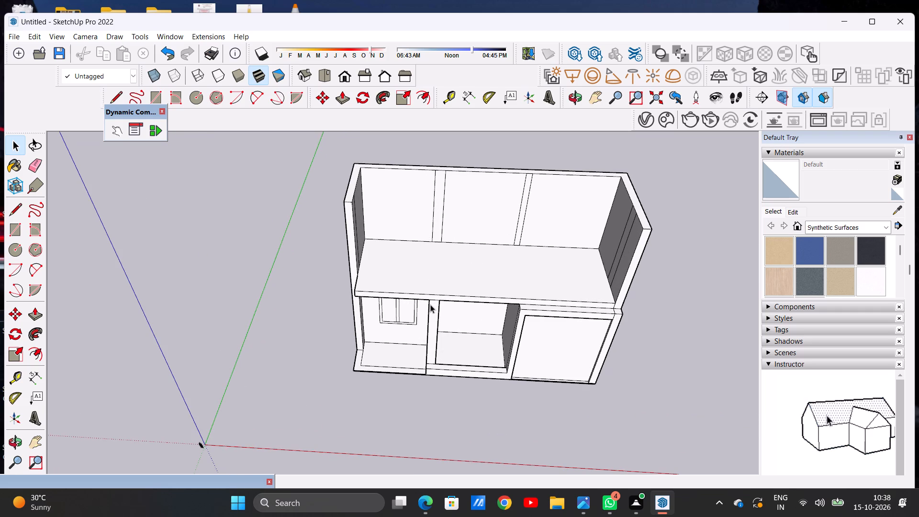
{"action": "scroll", "coordinate": [430, 304], "scroll_direction": "up", "scroll_amount": 3}
{"action": "key", "text": "l"}
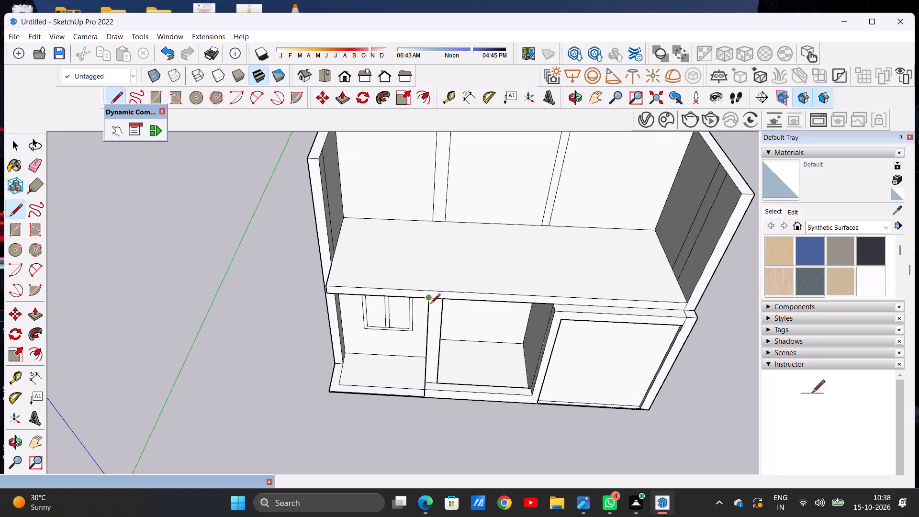
{"action": "left_click", "coordinate": [434, 219]}
{"action": "scroll", "coordinate": [432, 257], "scroll_direction": "up", "scroll_amount": 7}
{"action": "scroll", "coordinate": [432, 257], "scroll_direction": "down", "scroll_amount": 1}
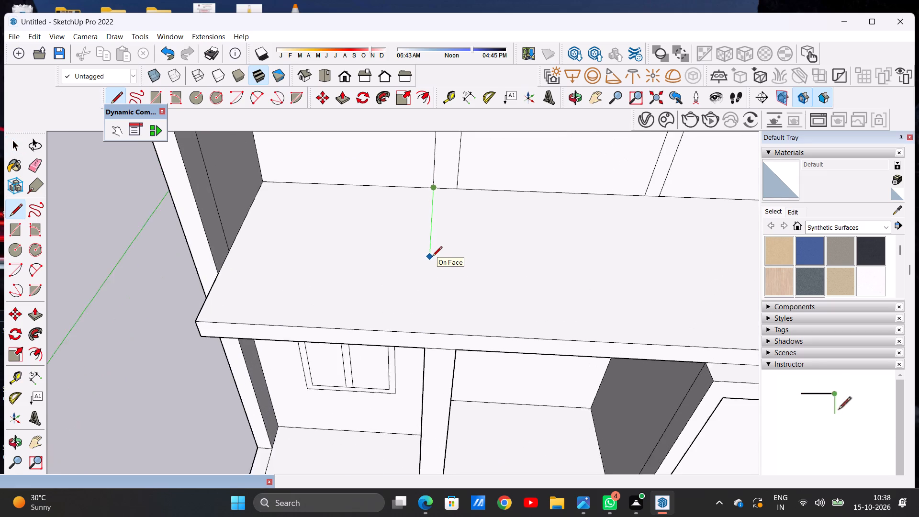
{"action": "left_click", "coordinate": [431, 326]}
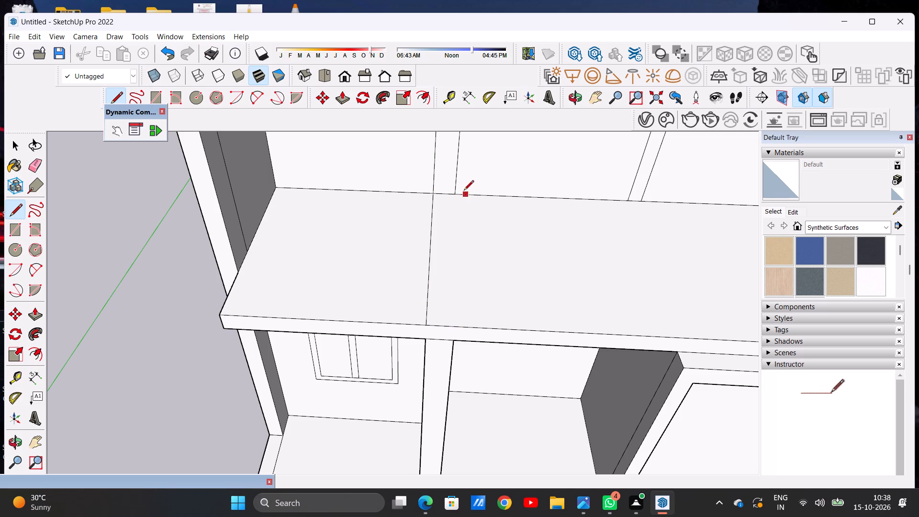
{"action": "left_click", "coordinate": [455, 193]}
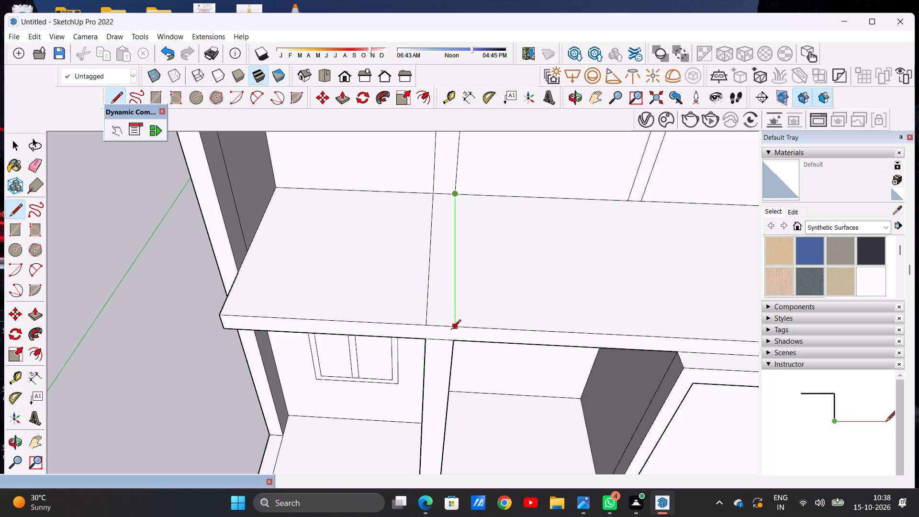
{"action": "left_click", "coordinate": [451, 330]}
{"action": "scroll", "coordinate": [366, 286], "scroll_direction": "down", "scroll_amount": 5}
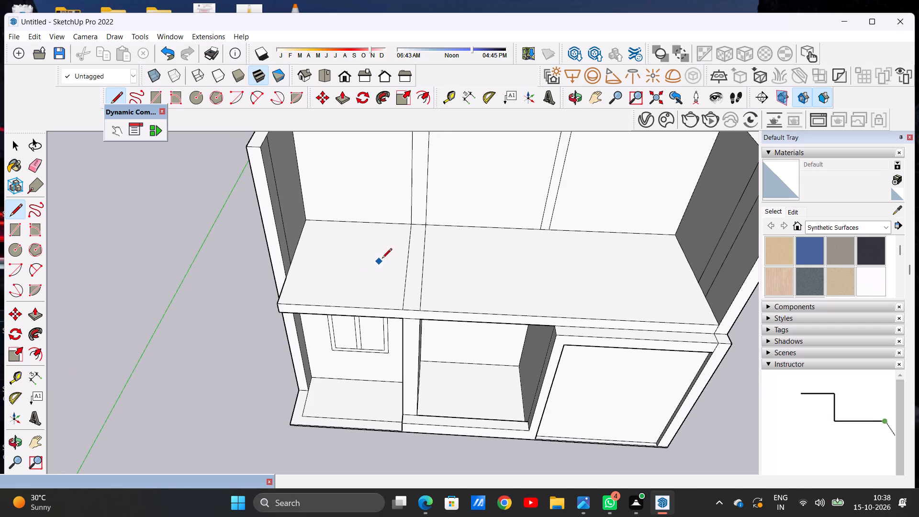
Draw two parallel lines across the slab from the right pair of back-wall lines to the front edge, outlining the second upper-floor partition.
{"action": "scroll", "coordinate": [383, 259], "scroll_direction": "down", "scroll_amount": 4}
{"action": "scroll", "coordinate": [502, 308], "scroll_direction": "up", "scroll_amount": 7}
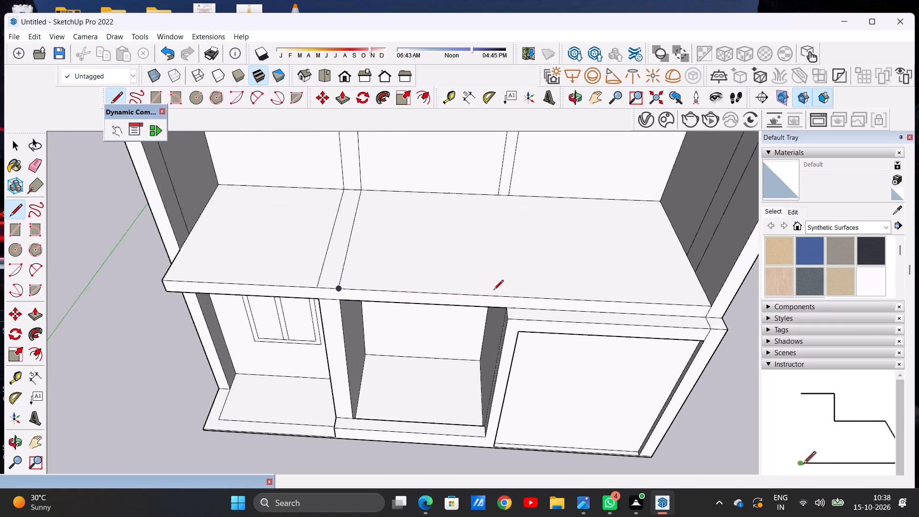
{"action": "scroll", "coordinate": [493, 291], "scroll_direction": "up", "scroll_amount": 1}
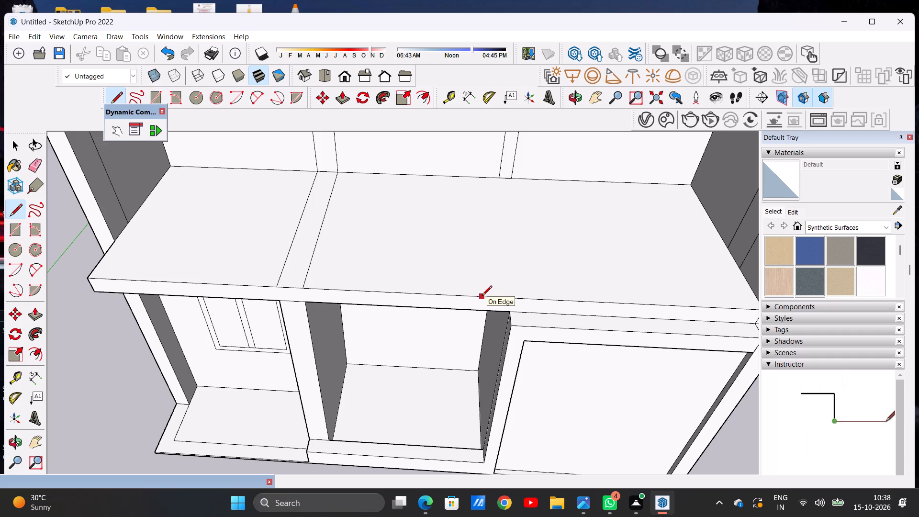
{"action": "left_click", "coordinate": [516, 177]}
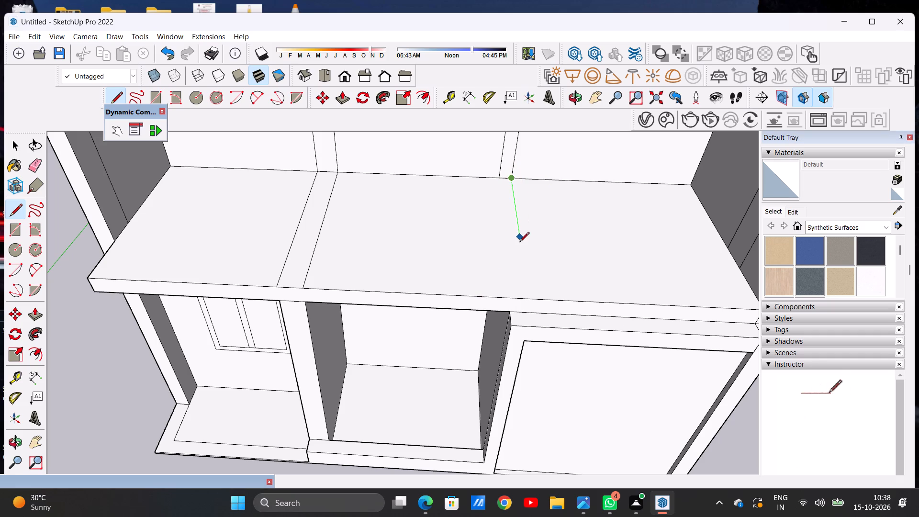
{"action": "left_click", "coordinate": [523, 299]}
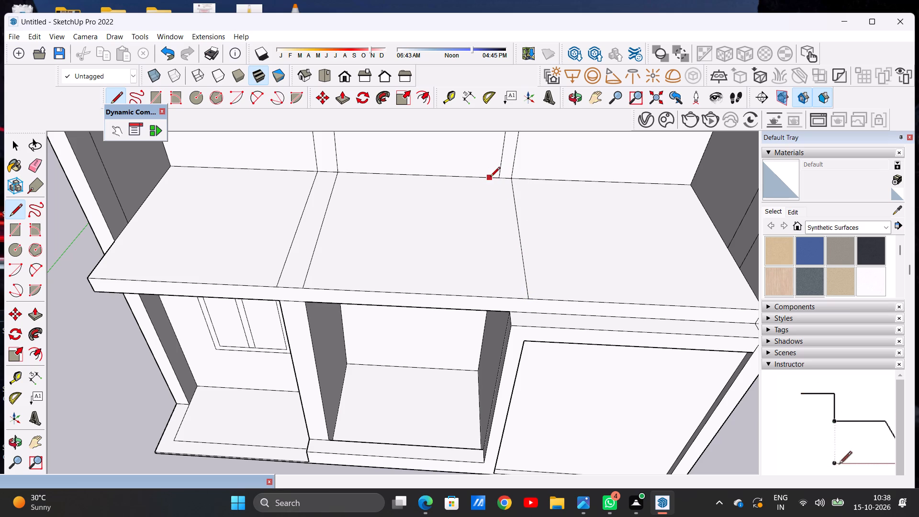
{"action": "left_click", "coordinate": [489, 178]}
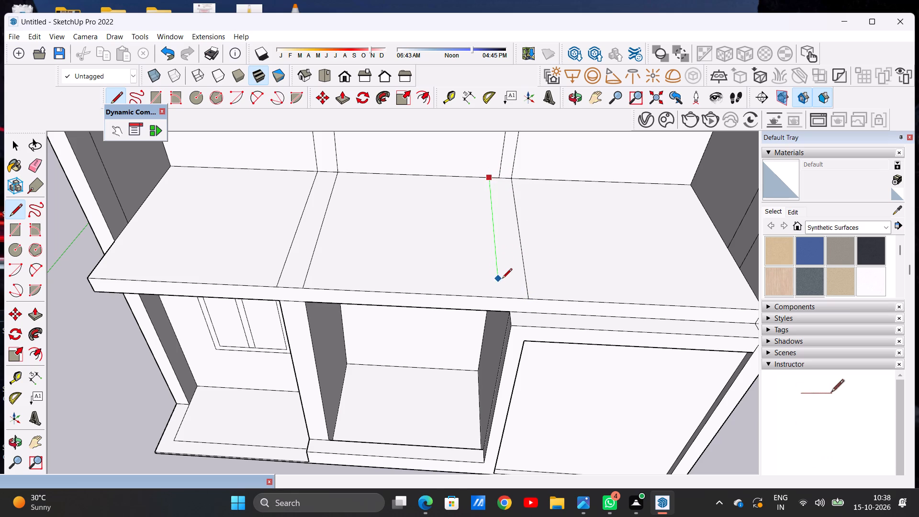
{"action": "left_click", "coordinate": [504, 295]}
{"action": "key", "text": "space"}
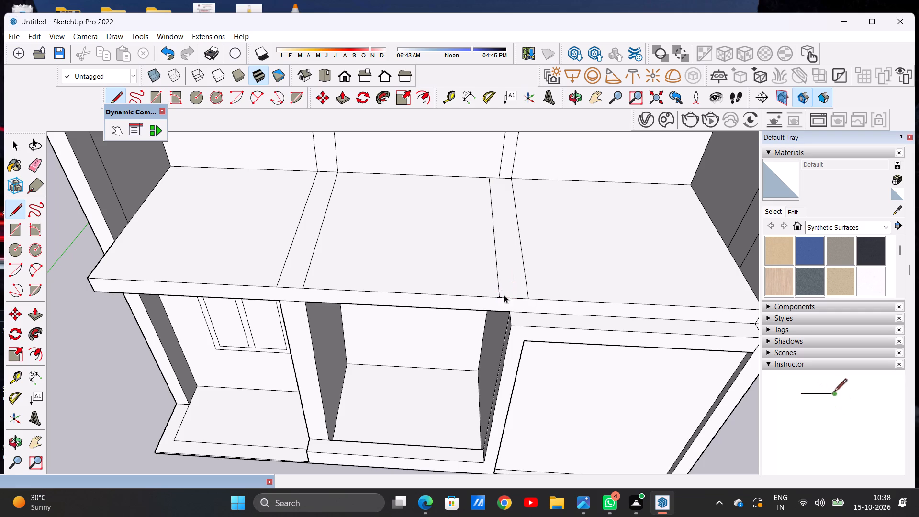
Examine both partition outlines on the slab and how they line up with the ground-floor pillars below.
{"action": "scroll", "coordinate": [497, 286], "scroll_direction": "down", "scroll_amount": 7}
{"action": "middle_click_drag", "start_coordinate": [542, 284], "coordinate": [519, 264]}
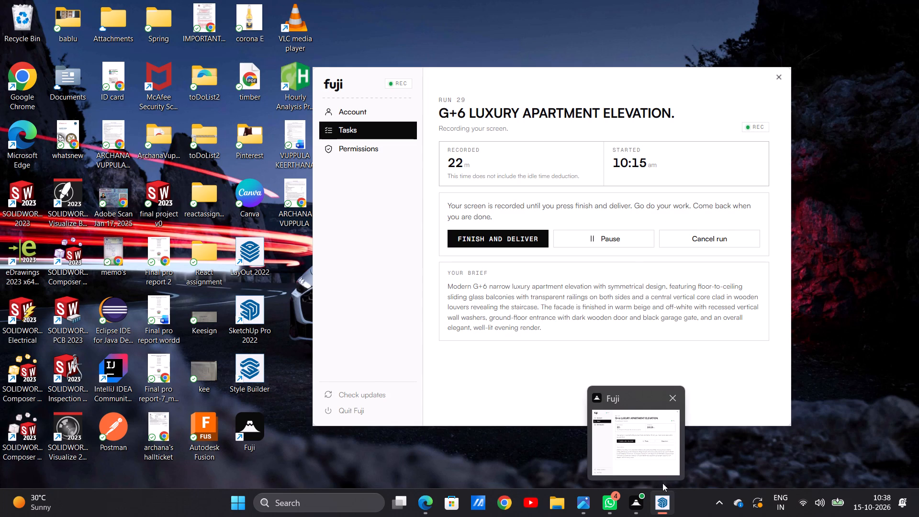
{"action": "left_click", "coordinate": [652, 436]}
{"action": "scroll", "coordinate": [456, 336], "scroll_direction": "down", "scroll_amount": 4}
{"action": "scroll", "coordinate": [478, 261], "scroll_direction": "up", "scroll_amount": 3}
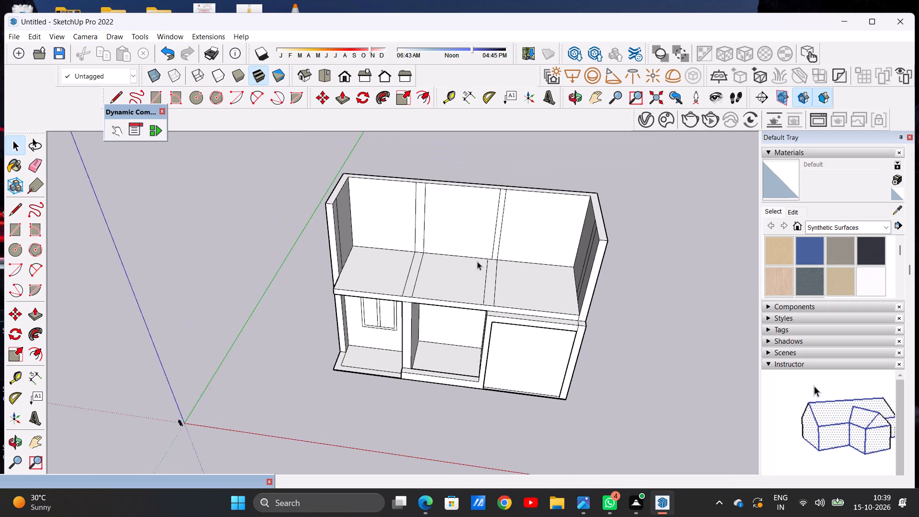
{"action": "scroll", "coordinate": [477, 261], "scroll_direction": "up", "scroll_amount": 5}
{"action": "scroll", "coordinate": [479, 270], "scroll_direction": "down", "scroll_amount": 1}
{"action": "middle_click_drag", "start_coordinate": [479, 270], "coordinate": [507, 290]}
{"action": "scroll", "coordinate": [501, 292], "scroll_direction": "down", "scroll_amount": 5}
{"action": "scroll", "coordinate": [506, 310], "scroll_direction": "up", "scroll_amount": 5}
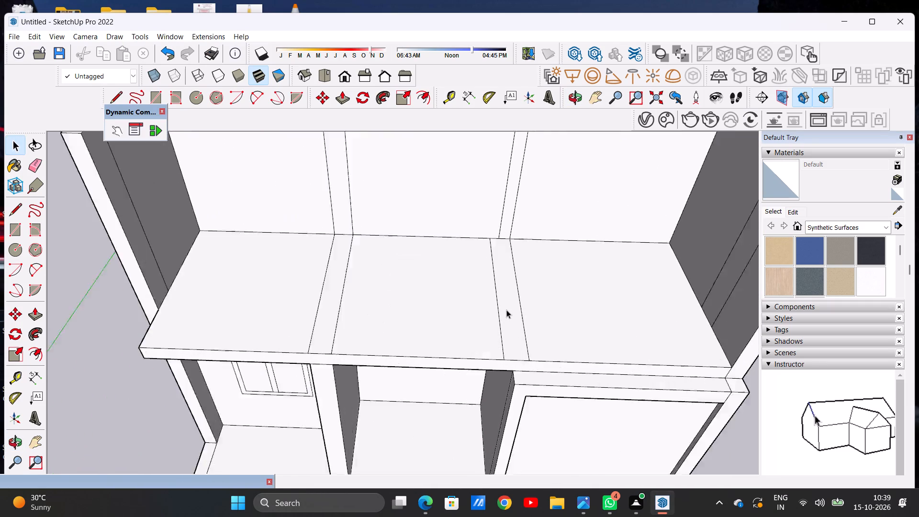
{"action": "scroll", "coordinate": [506, 310], "scroll_direction": "up", "scroll_amount": 2}
{"action": "middle_click_drag", "start_coordinate": [509, 342], "coordinate": [510, 395]}
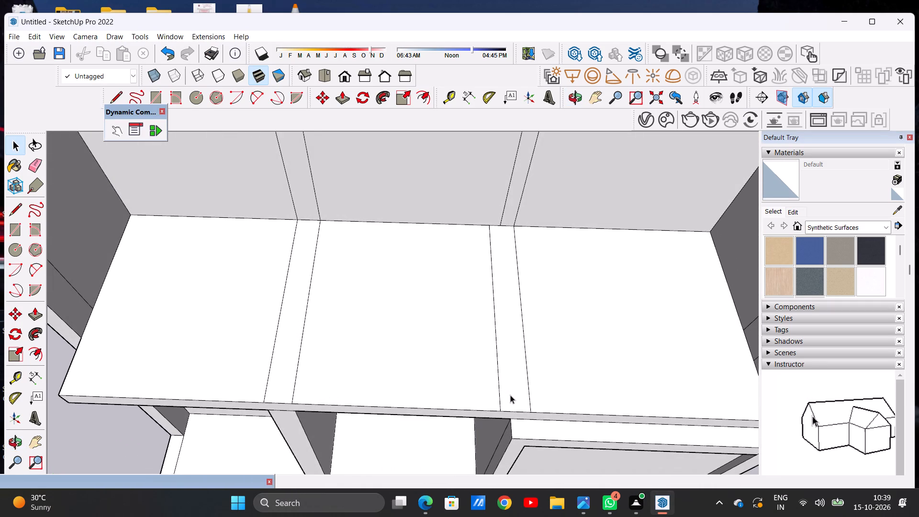
{"action": "scroll", "coordinate": [493, 371], "scroll_direction": "down", "scroll_amount": 6}
{"action": "scroll", "coordinate": [505, 371], "scroll_direction": "up", "scroll_amount": 4}
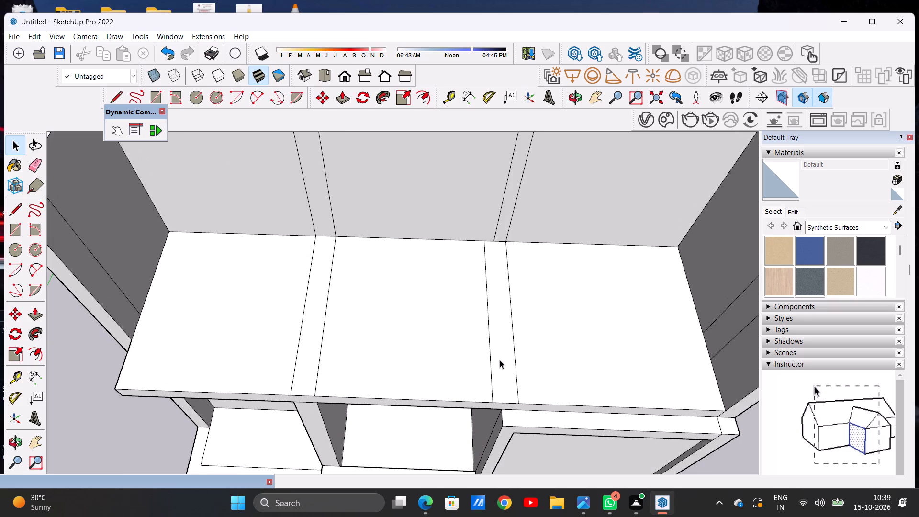
{"action": "scroll", "coordinate": [405, 340], "scroll_direction": "down", "scroll_amount": 7}
{"action": "scroll", "coordinate": [370, 345], "scroll_direction": "up", "scroll_amount": 6}
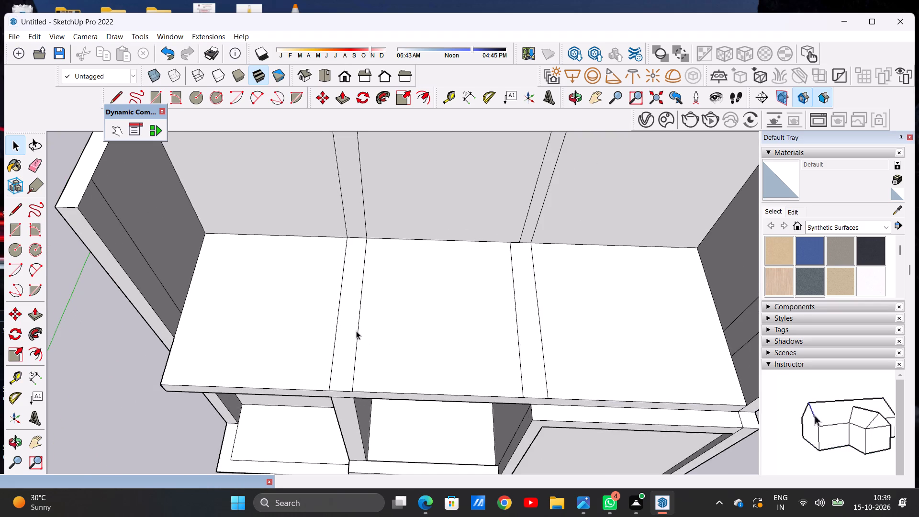
{"action": "scroll", "coordinate": [356, 331], "scroll_direction": "up", "scroll_amount": 2}
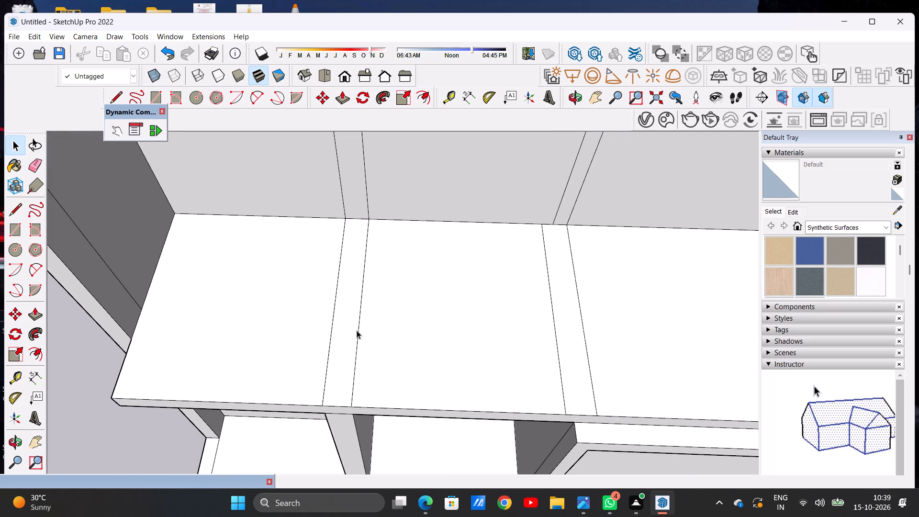
{"action": "scroll", "coordinate": [373, 330], "scroll_direction": "down", "scroll_amount": 4}
{"action": "middle_click_drag", "start_coordinate": [379, 376], "coordinate": [383, 238]}
{"action": "scroll", "coordinate": [357, 386], "scroll_direction": "up", "scroll_amount": 4}
{"action": "scroll", "coordinate": [388, 314], "scroll_direction": "down", "scroll_amount": 8}
{"action": "middle_click_drag", "start_coordinate": [428, 331], "coordinate": [380, 336]}
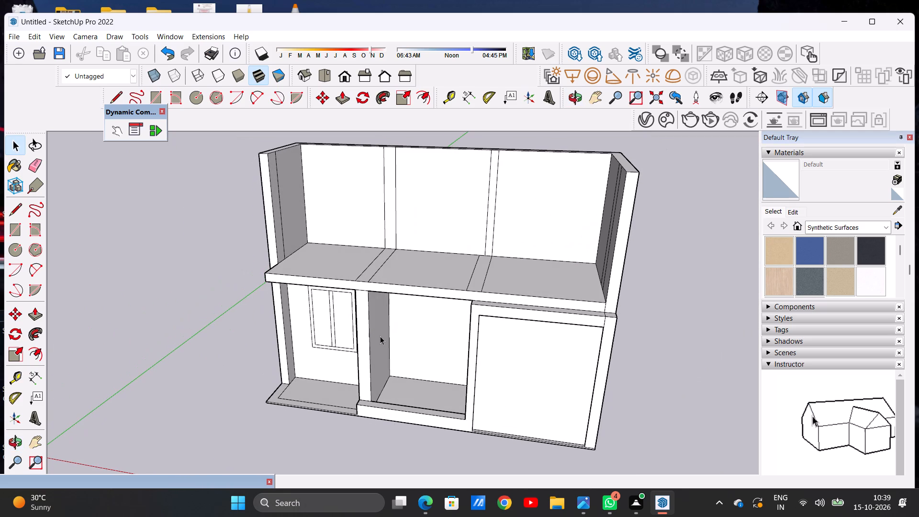
Push/Pull the inner side face of the pillar left of the central opening slightly into the opening to widen the pillar.
{"action": "key", "text": "p"}
{"action": "scroll", "coordinate": [371, 315], "scroll_direction": "up", "scroll_amount": 9}
{"action": "left_click", "coordinate": [372, 312]}
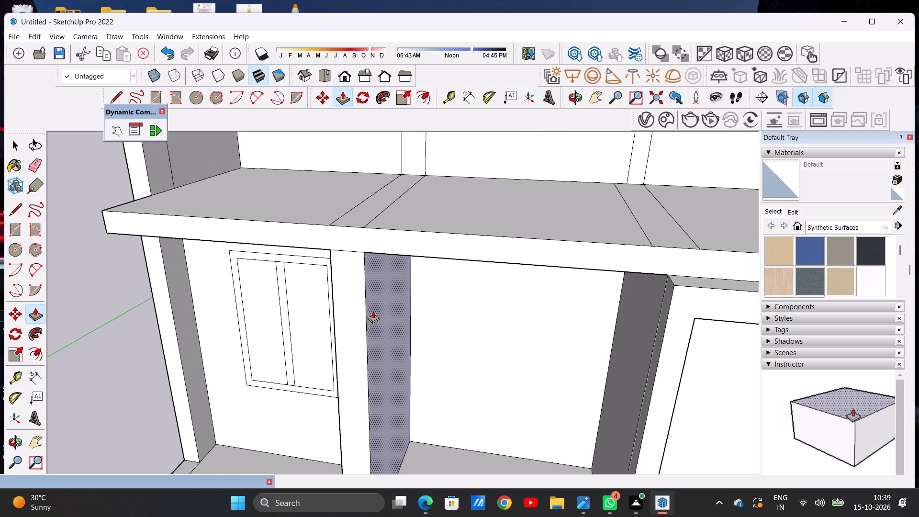
{"action": "left_click", "coordinate": [389, 318]}
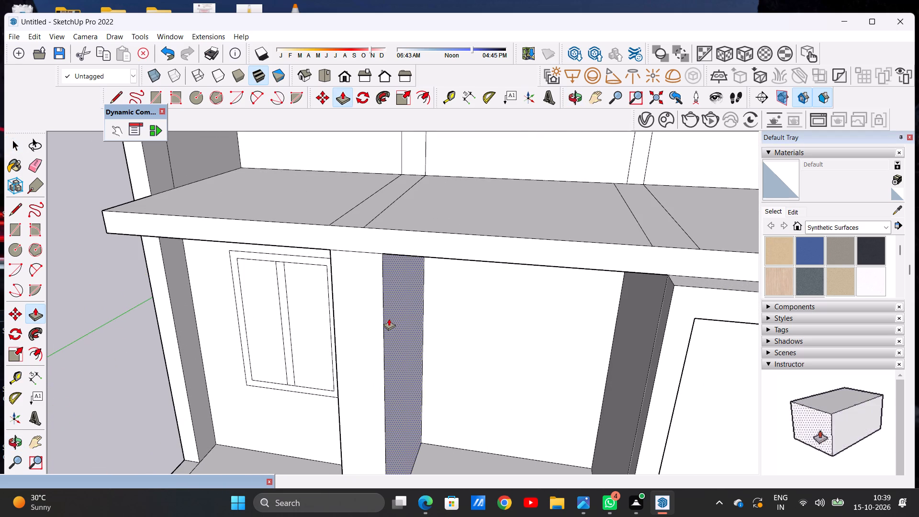
{"action": "key", "text": "space"}
Check the widened pillar against the slab lines and Push/Pull its inner side face back slightly.
{"action": "scroll", "coordinate": [444, 342], "scroll_direction": "down", "scroll_amount": 15}
{"action": "middle_click_drag", "start_coordinate": [432, 346], "coordinate": [462, 431]}
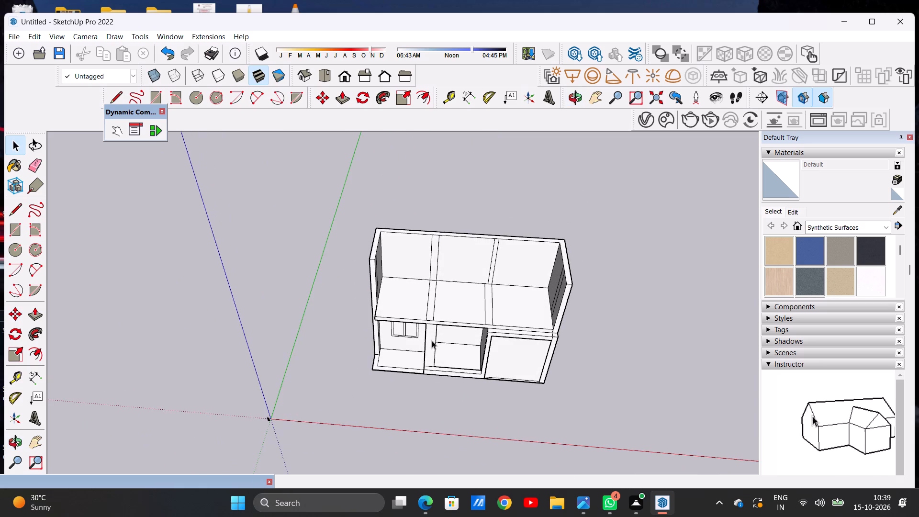
{"action": "scroll", "coordinate": [433, 323], "scroll_direction": "up", "scroll_amount": 11}
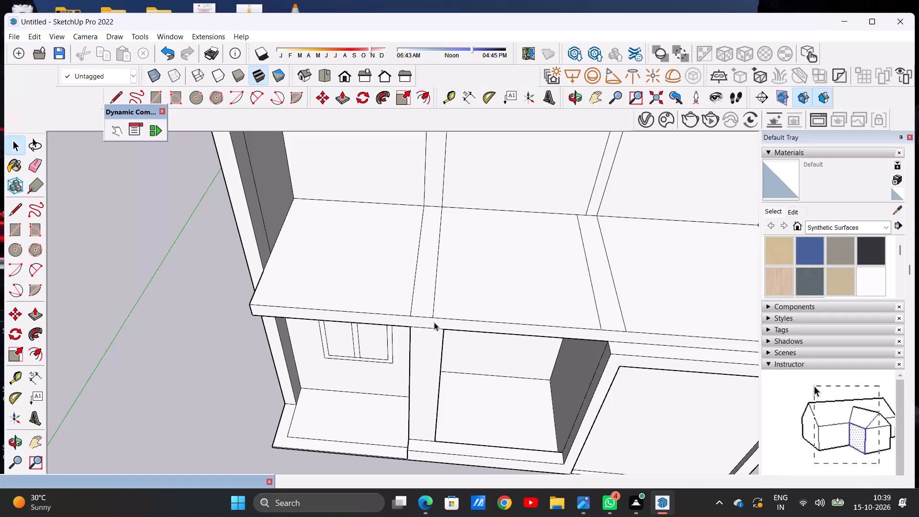
{"action": "scroll", "coordinate": [424, 303], "scroll_direction": "down", "scroll_amount": 5}
{"action": "middle_click_drag", "start_coordinate": [444, 352], "coordinate": [422, 196]}
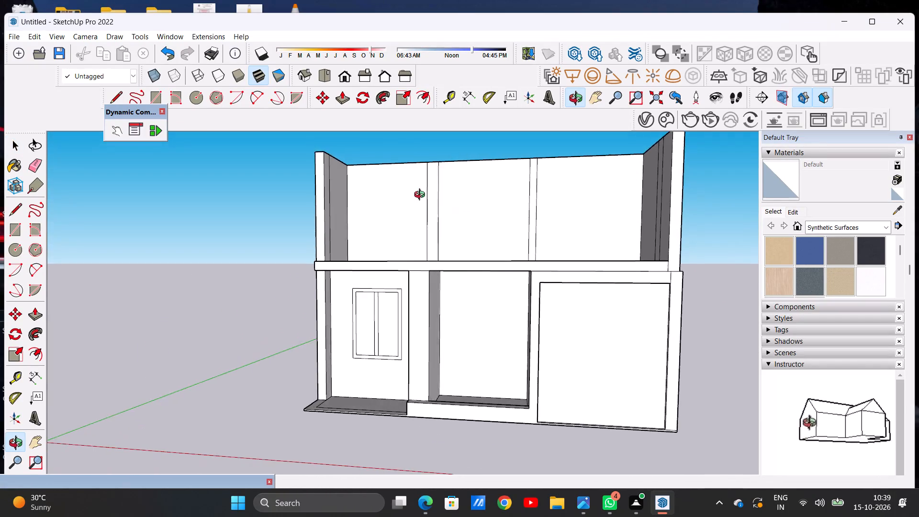
{"action": "middle_click_drag", "start_coordinate": [422, 196], "coordinate": [420, 363]}
{"action": "scroll", "coordinate": [420, 325], "scroll_direction": "up", "scroll_amount": 10}
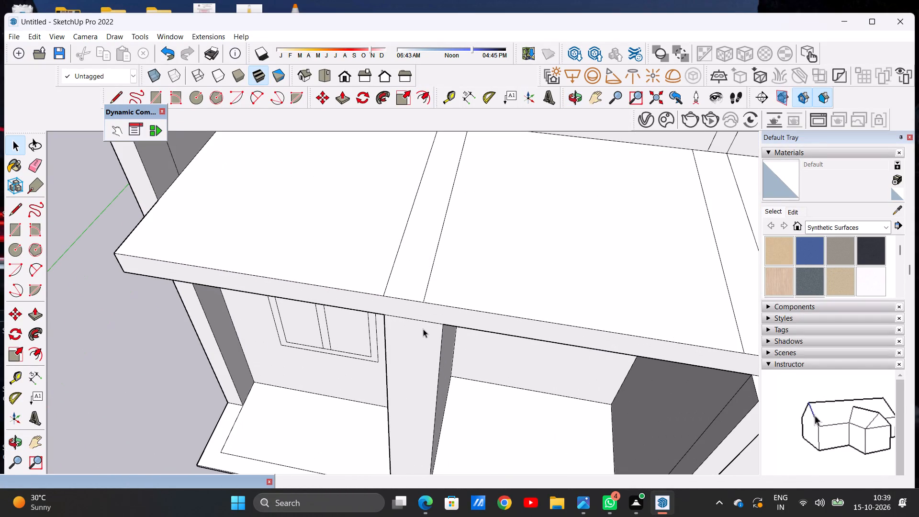
{"action": "key", "text": "p"}
{"action": "scroll", "coordinate": [441, 355], "scroll_direction": "up", "scroll_amount": 5}
{"action": "left_click", "coordinate": [450, 345]}
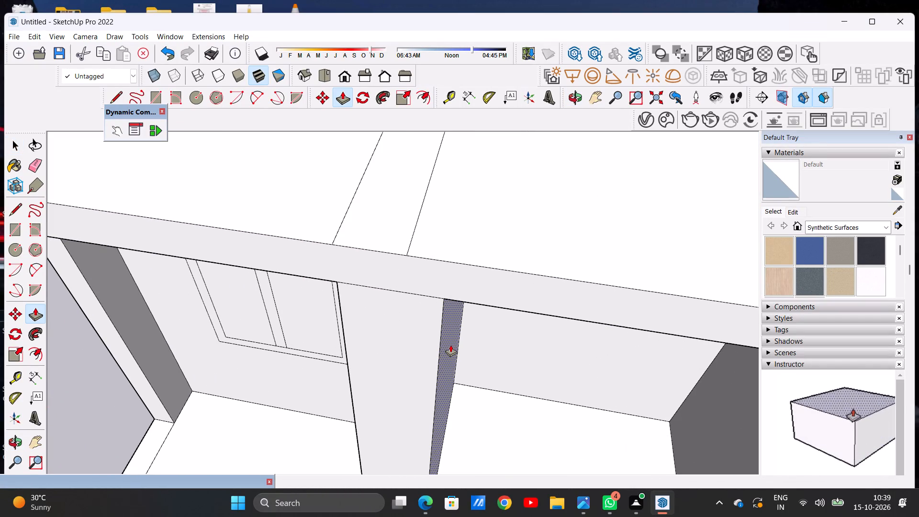
{"action": "left_click", "coordinate": [442, 338]}
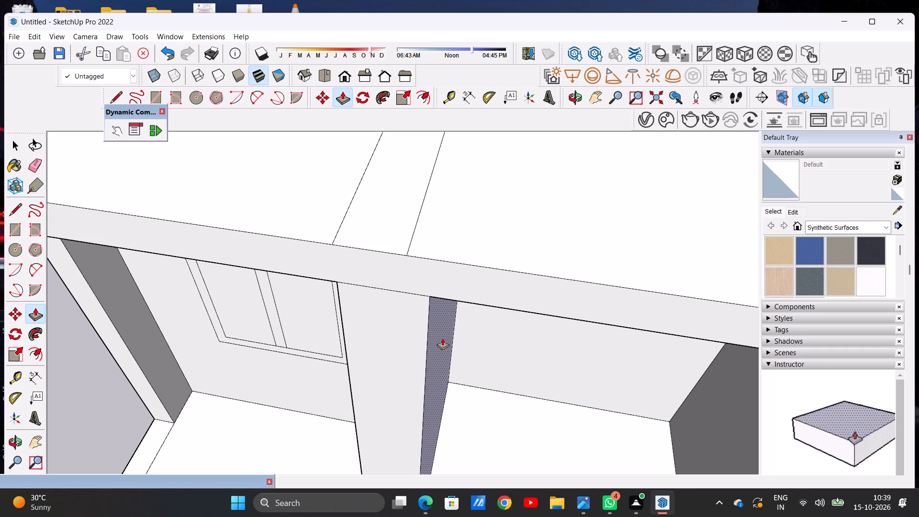
{"action": "key", "text": "space"}
Draw a line from the widened pillar's top corner up the slab's front edge and across the slab to the back wall.
{"action": "type", "text": "l"}
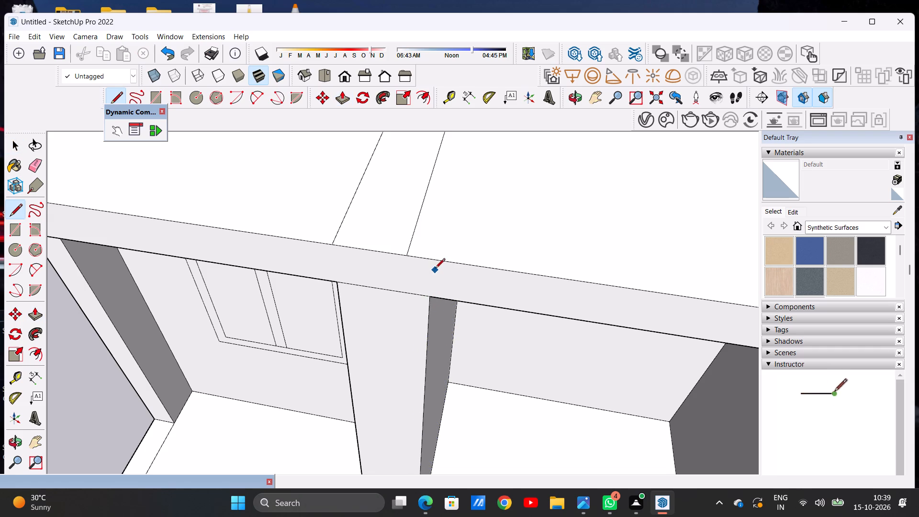
{"action": "left_click", "coordinate": [428, 294]}
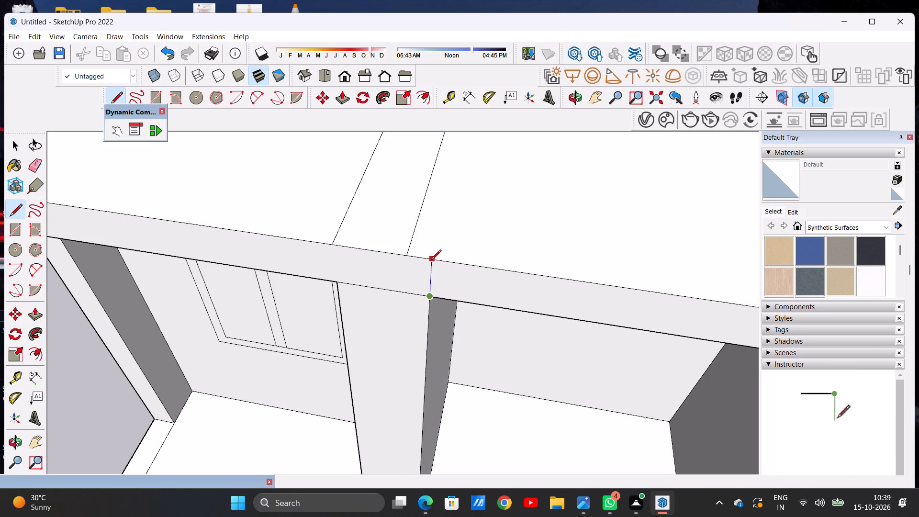
{"action": "left_click", "coordinate": [431, 260]}
{"action": "left_click", "coordinate": [429, 257]}
{"action": "scroll", "coordinate": [454, 224], "scroll_direction": "down", "scroll_amount": 3}
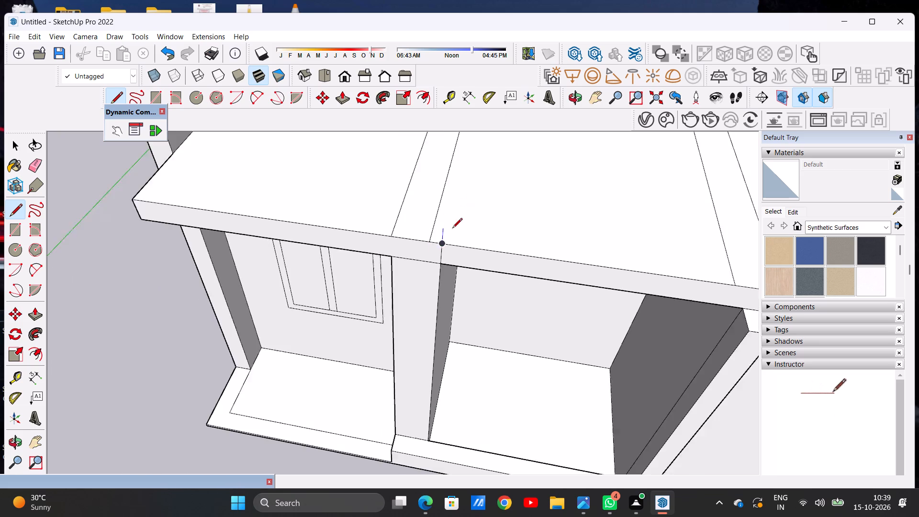
{"action": "scroll", "coordinate": [452, 229], "scroll_direction": "down", "scroll_amount": 20}
{"action": "scroll", "coordinate": [452, 229], "scroll_direction": "down", "scroll_amount": 2}
{"action": "scroll", "coordinate": [448, 193], "scroll_direction": "up", "scroll_amount": 3}
{"action": "scroll", "coordinate": [448, 193], "scroll_direction": "down", "scroll_amount": 1}
{"action": "scroll", "coordinate": [448, 193], "scroll_direction": "up", "scroll_amount": 14}
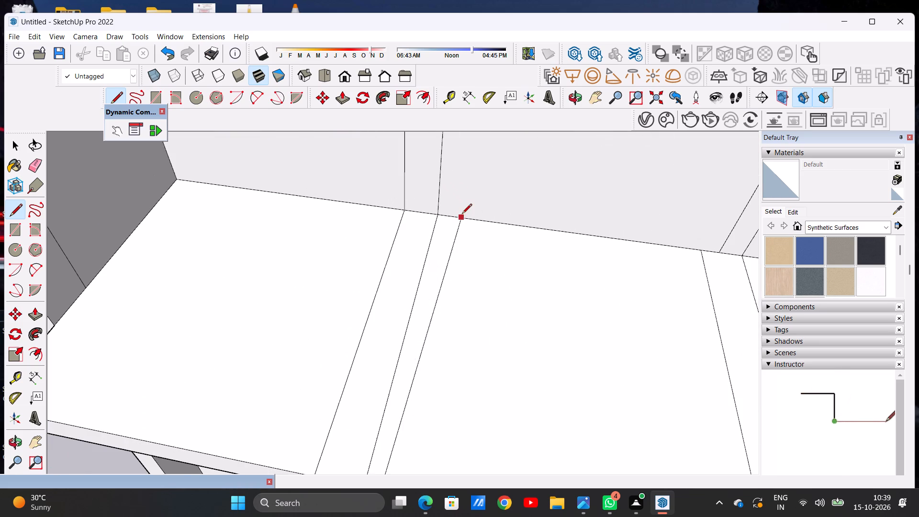
{"action": "left_click", "coordinate": [450, 215]}
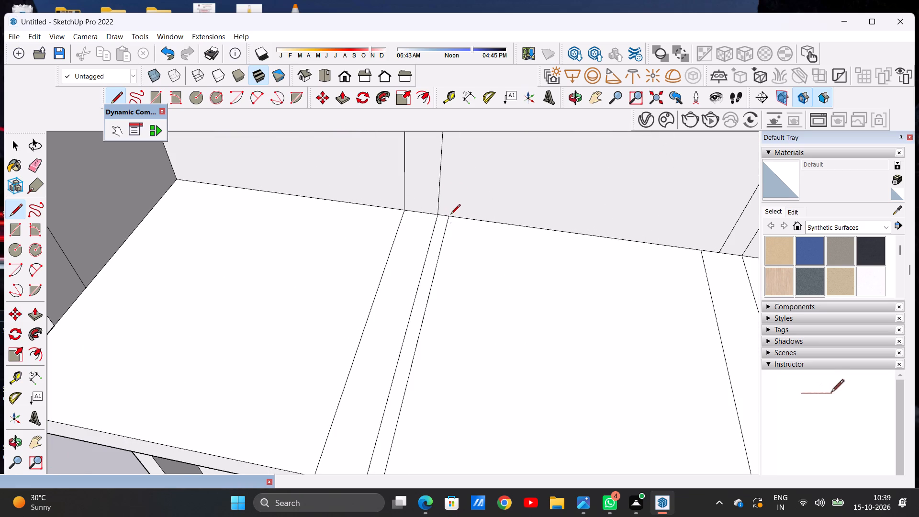
{"action": "key", "text": "space"}
Erase the old right-hand line of the left partition outline on the slab.
{"action": "scroll", "coordinate": [405, 276], "scroll_direction": "up", "scroll_amount": 2}
{"action": "key", "text": "e"}
{"action": "scroll", "coordinate": [428, 283], "scroll_direction": "up", "scroll_amount": 3}
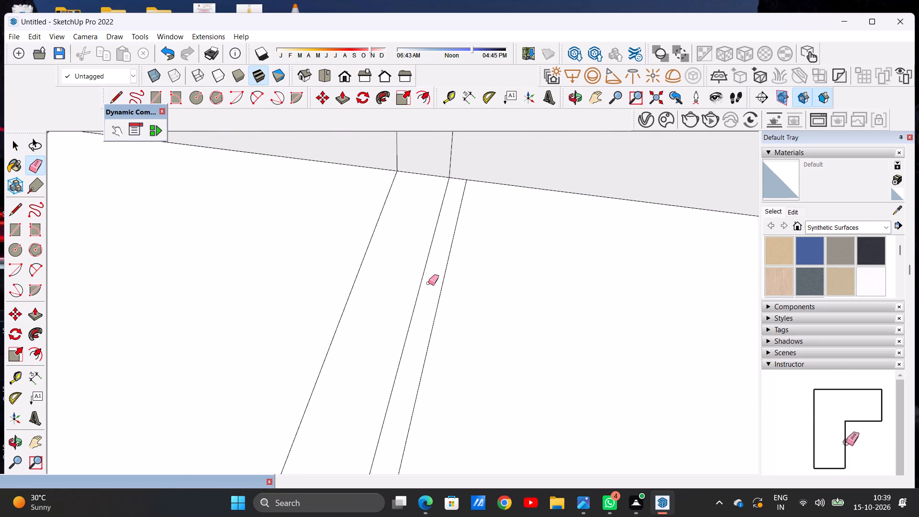
{"action": "left_click_drag", "start_coordinate": [428, 283], "coordinate": [417, 276]}
{"action": "key", "text": "space"}
{"action": "scroll", "coordinate": [488, 289], "scroll_direction": "down", "scroll_amount": 12}
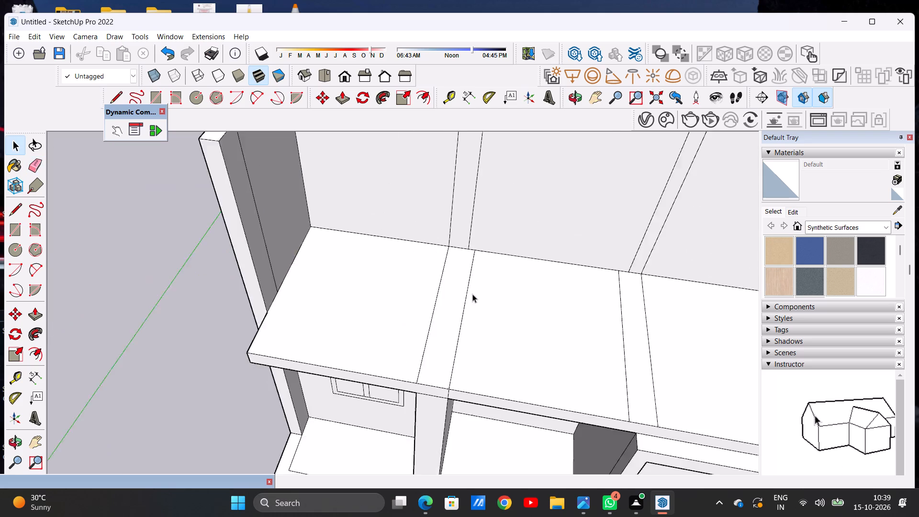
Erase the right-hand vertical line of the left pair on the upper-floor back wall.
{"action": "scroll", "coordinate": [472, 294], "scroll_direction": "down", "scroll_amount": 9}
{"action": "scroll", "coordinate": [489, 221], "scroll_direction": "up", "scroll_amount": 3}
{"action": "scroll", "coordinate": [491, 217], "scroll_direction": "down", "scroll_amount": 1}
{"action": "scroll", "coordinate": [492, 217], "scroll_direction": "up", "scroll_amount": 6}
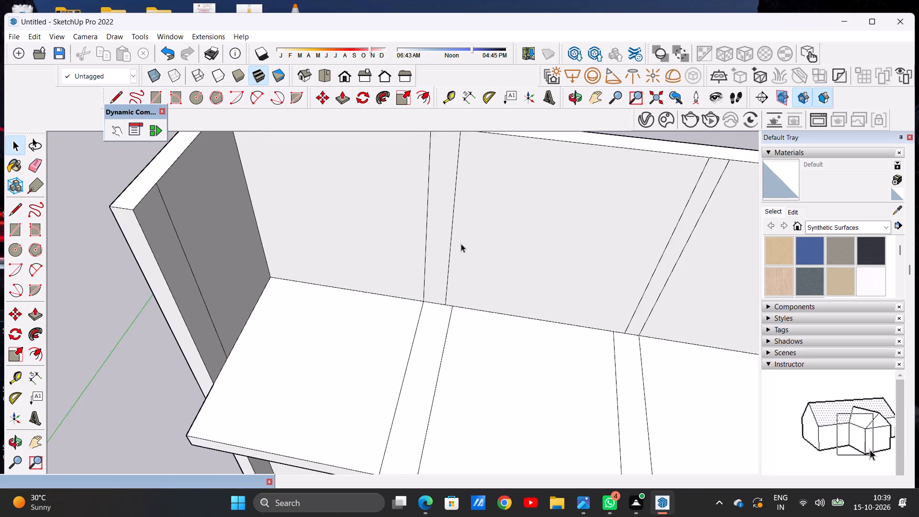
{"action": "scroll", "coordinate": [461, 244], "scroll_direction": "up", "scroll_amount": 1}
{"action": "key", "text": "e"}
{"action": "scroll", "coordinate": [456, 234], "scroll_direction": "up", "scroll_amount": 3}
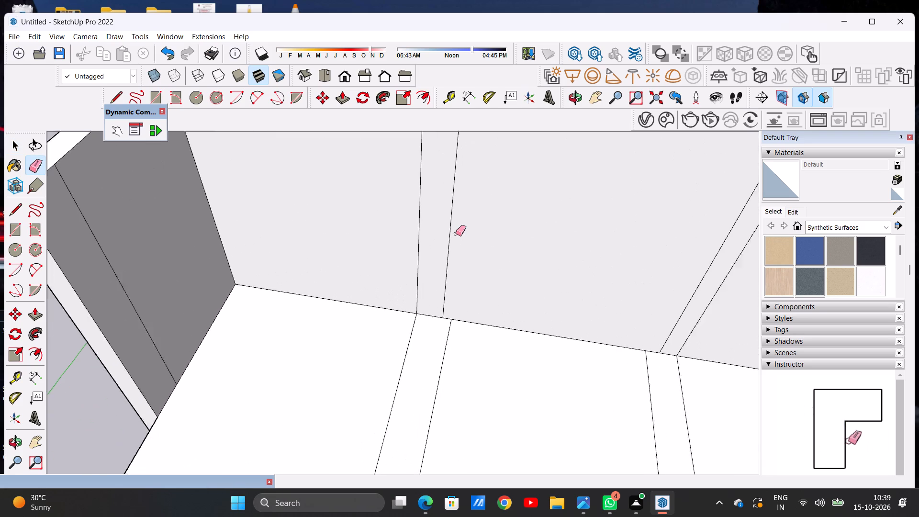
{"action": "scroll", "coordinate": [456, 234], "scroll_direction": "up", "scroll_amount": 3}
{"action": "left_click", "coordinate": [448, 223]}
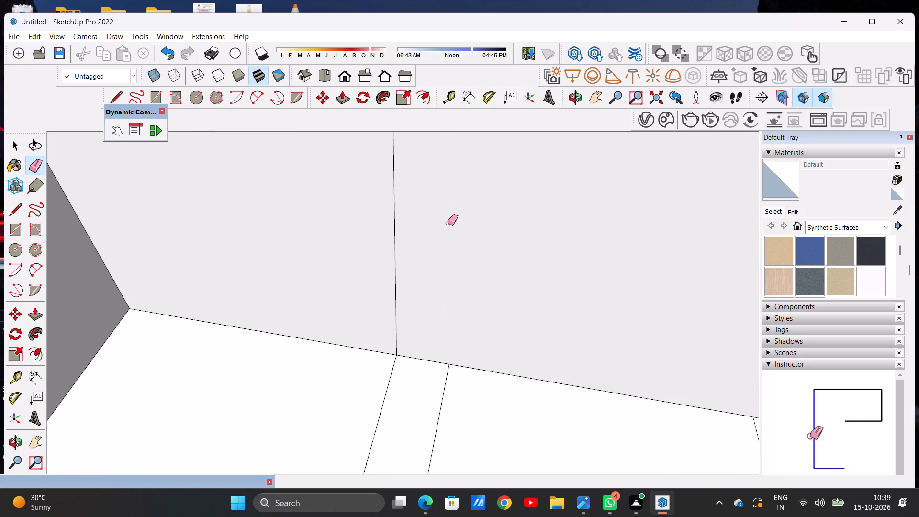
Draw a vertical line up the back wall from the end of the new slab line to the wall's top edge.
{"action": "key", "text": "l"}
{"action": "left_click", "coordinate": [451, 361]}
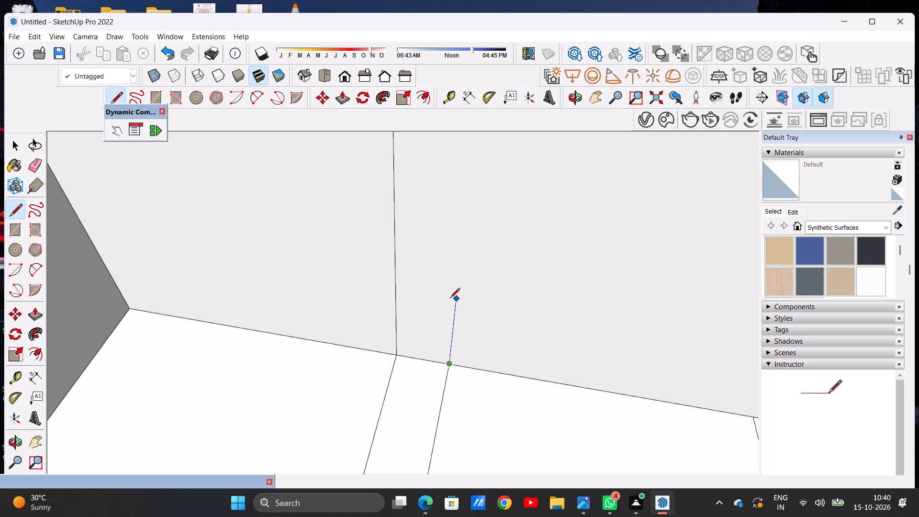
{"action": "scroll", "coordinate": [446, 294], "scroll_direction": "down", "scroll_amount": 14}
{"action": "scroll", "coordinate": [460, 235], "scroll_direction": "up", "scroll_amount": 8}
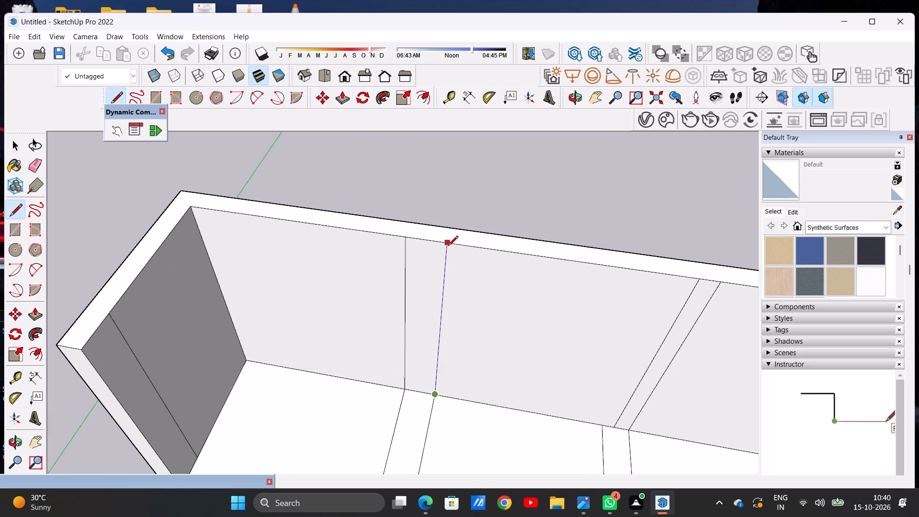
{"action": "left_click", "coordinate": [447, 247]}
{"action": "key", "text": "space"}
{"action": "scroll", "coordinate": [458, 314], "scroll_direction": "down", "scroll_amount": 6}
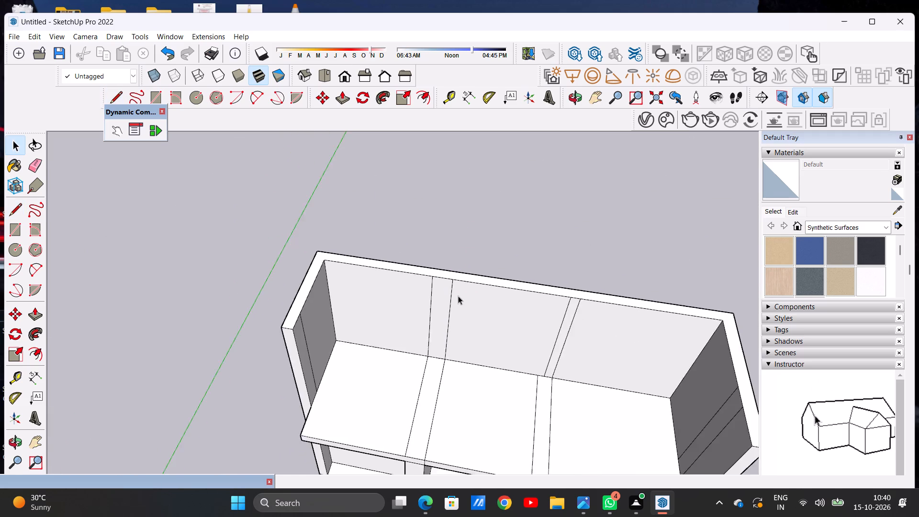
Draw a vertical line up the back wall from the right partition outline's left slab line to the wall's top edge.
{"action": "scroll", "coordinate": [458, 296], "scroll_direction": "down", "scroll_amount": 6}
{"action": "scroll", "coordinate": [527, 385], "scroll_direction": "up", "scroll_amount": 11}
{"action": "key", "text": "l"}
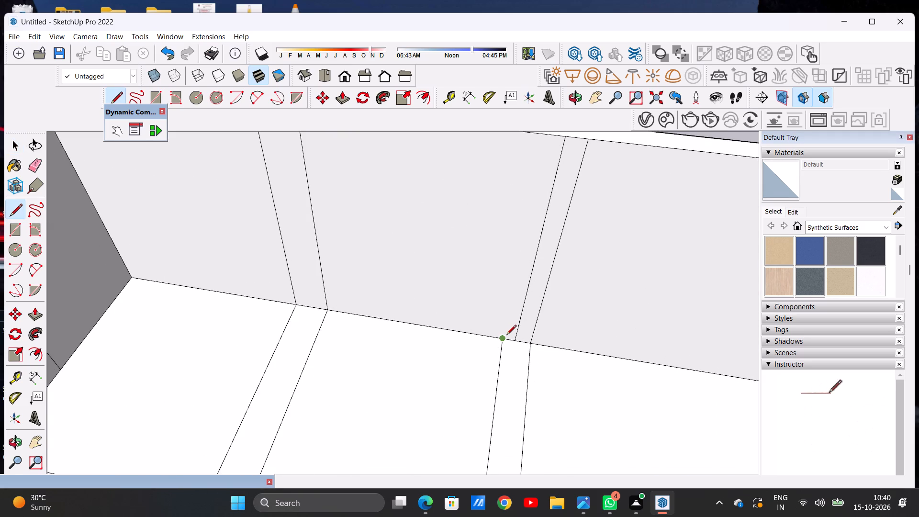
{"action": "left_click", "coordinate": [506, 336]}
{"action": "scroll", "coordinate": [540, 292], "scroll_direction": "down", "scroll_amount": 10}
{"action": "scroll", "coordinate": [527, 246], "scroll_direction": "up", "scroll_amount": 8}
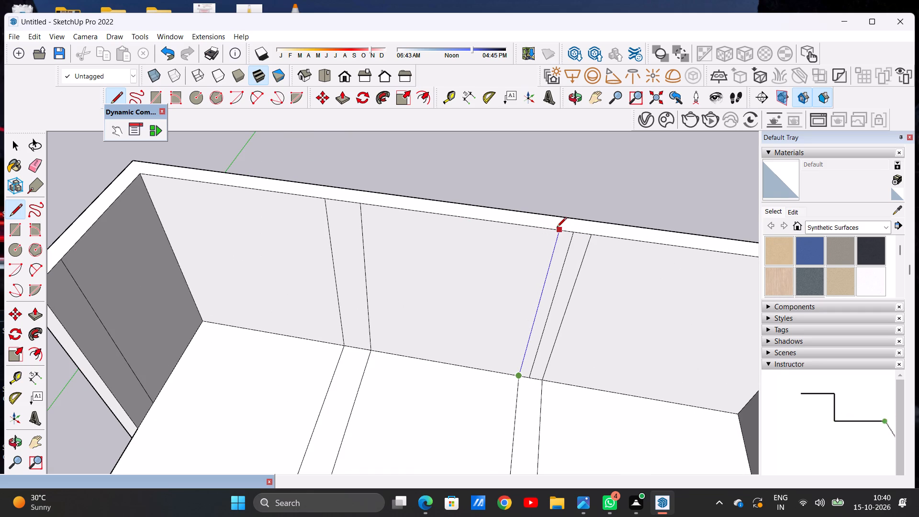
{"action": "left_click", "coordinate": [557, 228]}
{"action": "key", "text": "space"}
Erase the old left-hand vertical line of the right partition outline, now the middle of three lines on the back wall.
{"action": "scroll", "coordinate": [526, 325], "scroll_direction": "down", "scroll_amount": 8}
{"action": "middle_click_drag", "start_coordinate": [528, 321], "coordinate": [526, 309]}
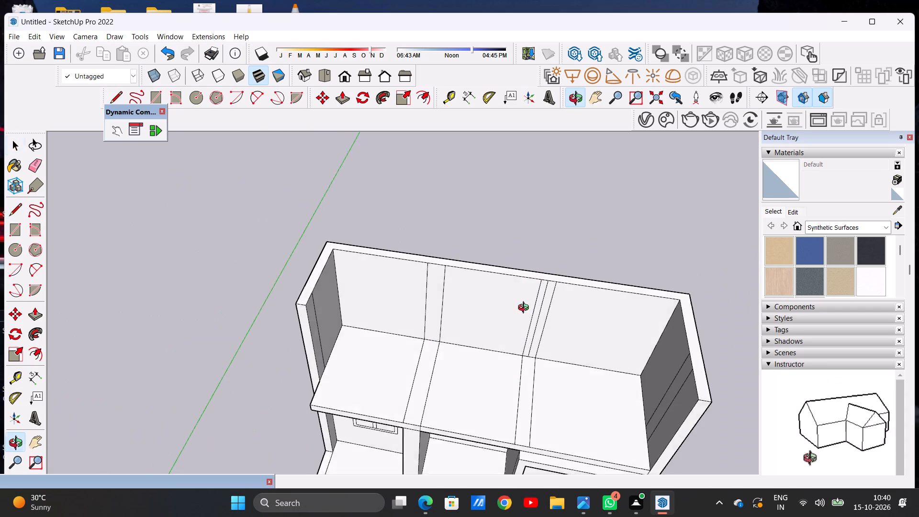
{"action": "middle_click_drag", "start_coordinate": [526, 309], "coordinate": [520, 251]}
{"action": "scroll", "coordinate": [571, 322], "scroll_direction": "up", "scroll_amount": 10}
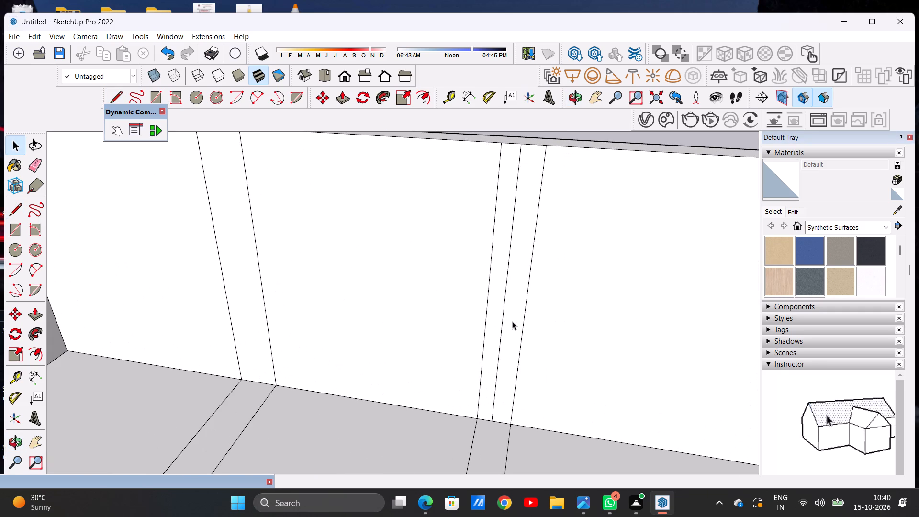
{"action": "key", "text": "e"}
{"action": "scroll", "coordinate": [512, 321], "scroll_direction": "up", "scroll_amount": 5}
{"action": "left_click", "coordinate": [501, 294]}
{"action": "left_click", "coordinate": [499, 291]}
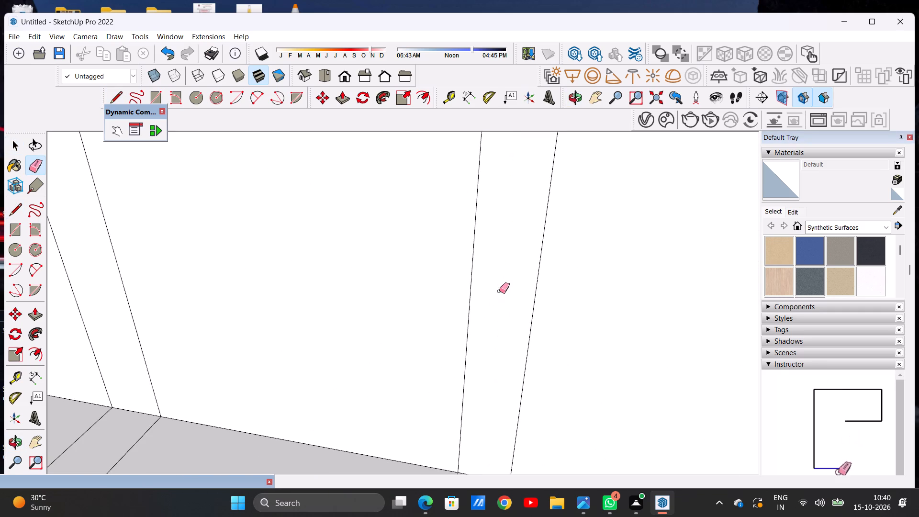
{"action": "key", "text": "space"}
Examine how both upper-floor partition outlines line up with the ground-floor pillars from the front.
{"action": "scroll", "coordinate": [537, 349], "scroll_direction": "down", "scroll_amount": 20}
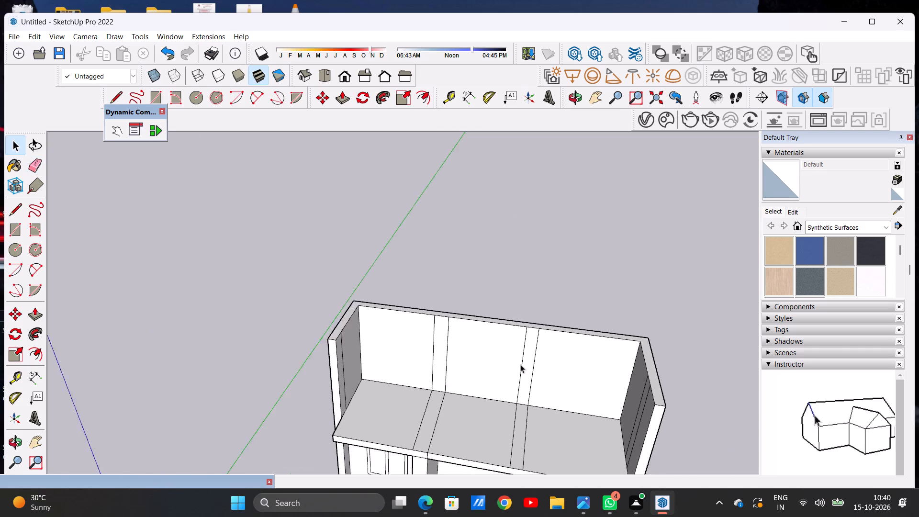
{"action": "scroll", "coordinate": [520, 364], "scroll_direction": "down", "scroll_amount": 4}
{"action": "scroll", "coordinate": [489, 409], "scroll_direction": "up", "scroll_amount": 3}
{"action": "scroll", "coordinate": [489, 409], "scroll_direction": "down", "scroll_amount": 1}
{"action": "scroll", "coordinate": [489, 409], "scroll_direction": "up", "scroll_amount": 1}
{"action": "scroll", "coordinate": [489, 409], "scroll_direction": "down", "scroll_amount": 1}
{"action": "scroll", "coordinate": [489, 409], "scroll_direction": "up", "scroll_amount": 1}
{"action": "middle_click_drag", "start_coordinate": [488, 426], "coordinate": [497, 406]}
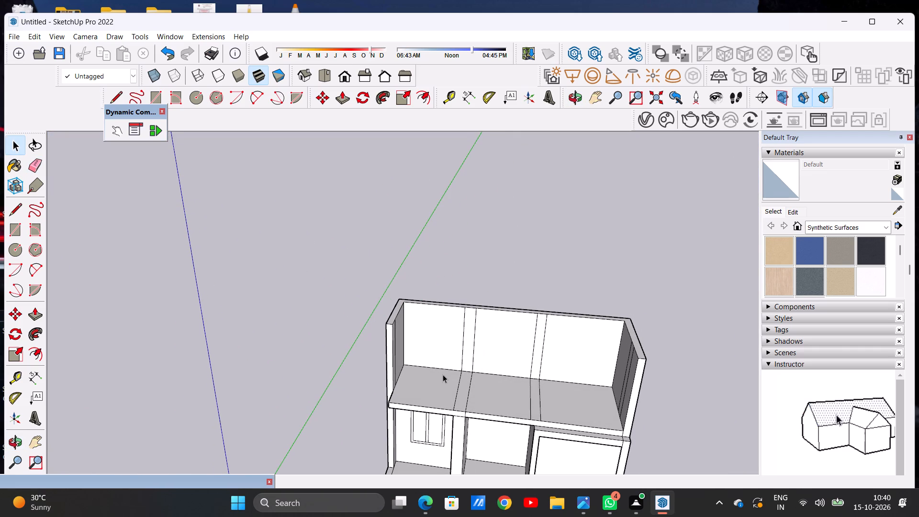
{"action": "scroll", "coordinate": [443, 374], "scroll_direction": "down", "scroll_amount": 4}
{"action": "middle_click_drag", "start_coordinate": [470, 382], "coordinate": [489, 377]}
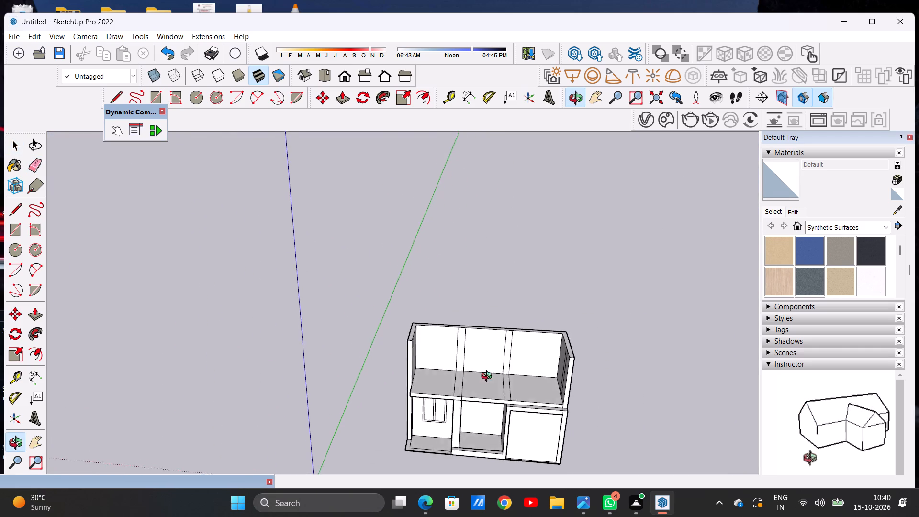
{"action": "middle_click_drag", "start_coordinate": [489, 377], "coordinate": [498, 386]}
{"action": "scroll", "coordinate": [454, 372], "scroll_direction": "up", "scroll_amount": 3}
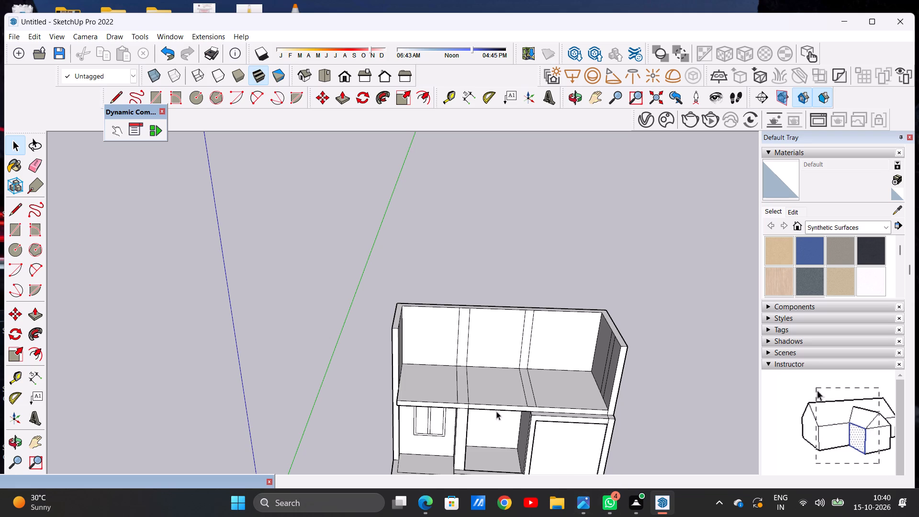
Draw a line across the upper-floor slab, parallel to and just behind its front edge, from the left side edge to the right wall.
{"action": "scroll", "coordinate": [455, 377], "scroll_direction": "down", "scroll_amount": 6}
{"action": "middle_click_drag", "start_coordinate": [577, 362], "coordinate": [584, 461]}
{"action": "scroll", "coordinate": [455, 384], "scroll_direction": "up", "scroll_amount": 7}
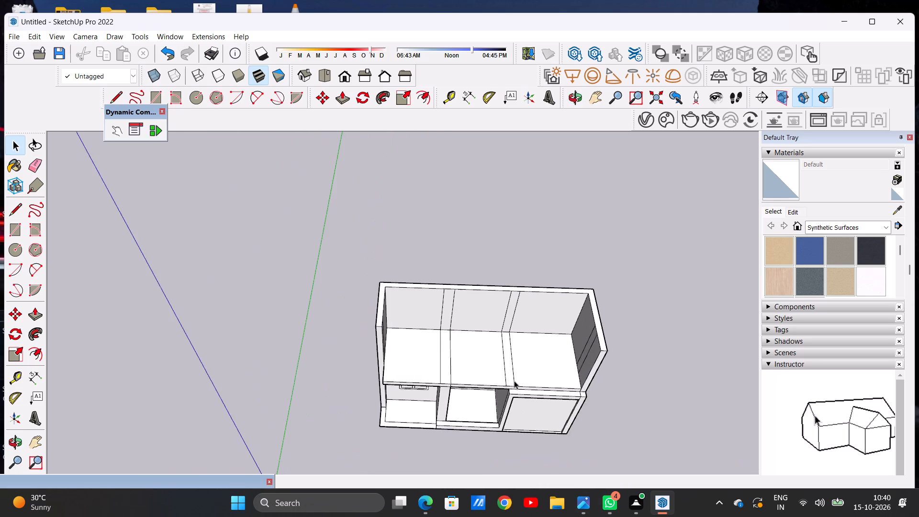
{"action": "scroll", "coordinate": [514, 381], "scroll_direction": "up", "scroll_amount": 9}
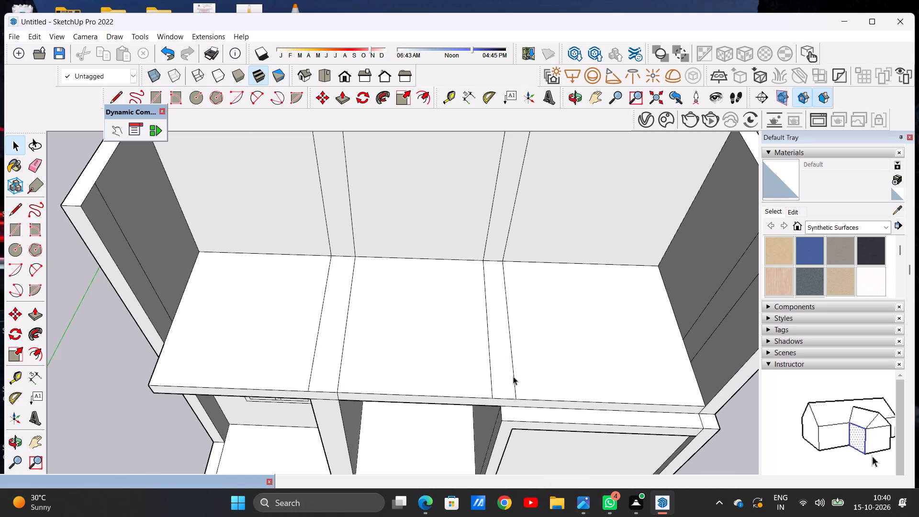
{"action": "key", "text": "l"}
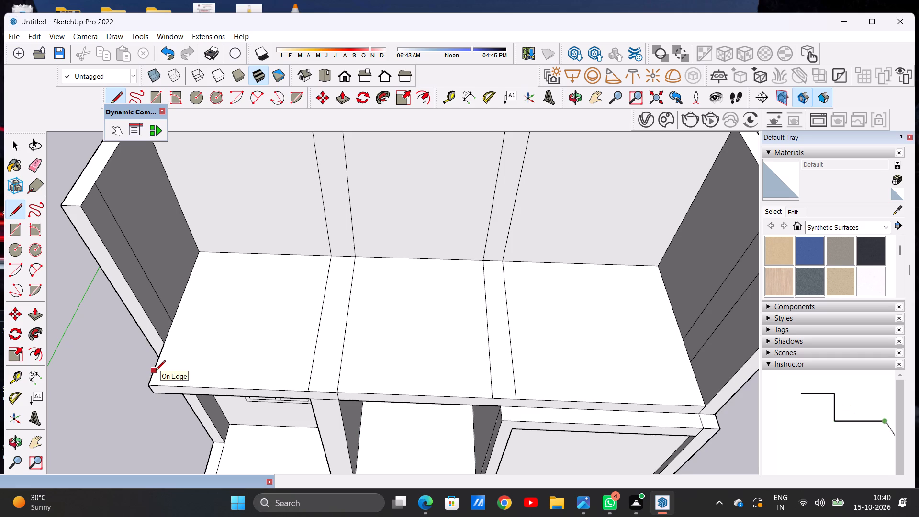
{"action": "left_click", "coordinate": [156, 371]}
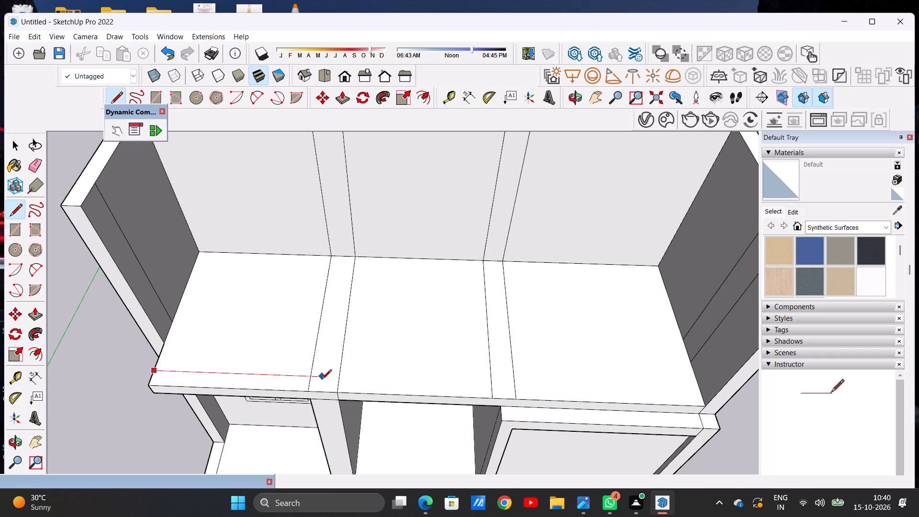
{"action": "scroll", "coordinate": [325, 378], "scroll_direction": "down", "scroll_amount": 4}
{"action": "scroll", "coordinate": [584, 381], "scroll_direction": "up", "scroll_amount": 7}
{"action": "scroll", "coordinate": [583, 381], "scroll_direction": "down", "scroll_amount": 1}
{"action": "scroll", "coordinate": [583, 381], "scroll_direction": "up", "scroll_amount": 2}
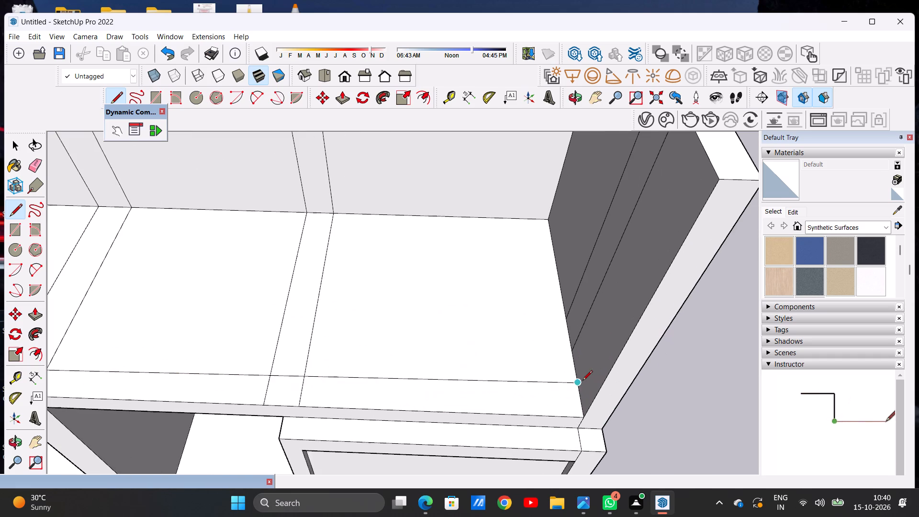
{"action": "left_click", "coordinate": [578, 396]}
{"action": "key", "text": "space"}
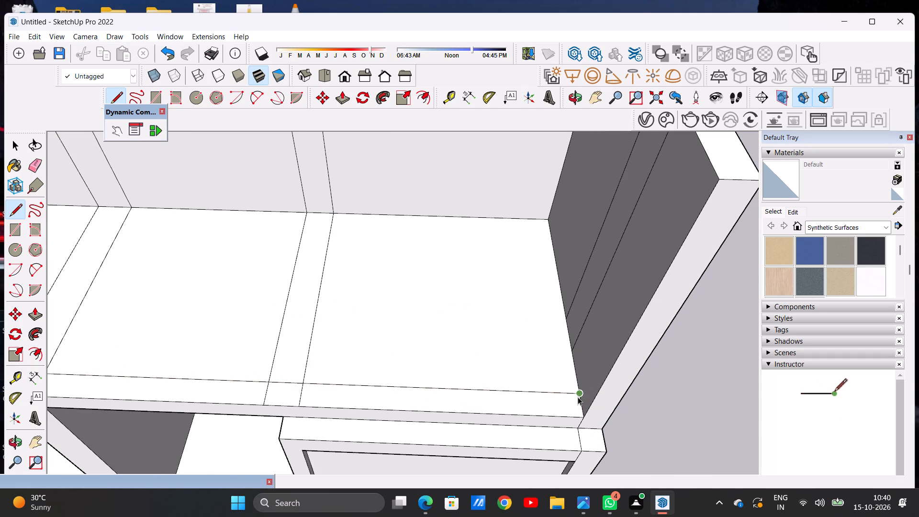
Erase the four short partition line segments between the new slab line and the slab's front edge.
{"action": "key", "text": "e"}
{"action": "scroll", "coordinate": [503, 398], "scroll_direction": "down", "scroll_amount": 11}
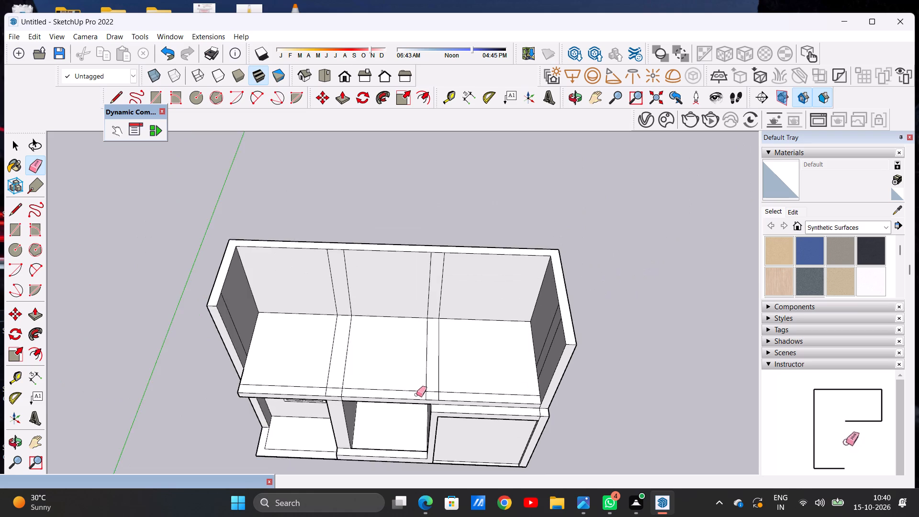
{"action": "scroll", "coordinate": [416, 394], "scroll_direction": "up", "scroll_amount": 17}
{"action": "left_click_drag", "start_coordinate": [387, 381], "coordinate": [426, 388]}
{"action": "left_click_drag", "start_coordinate": [437, 385], "coordinate": [461, 390]}
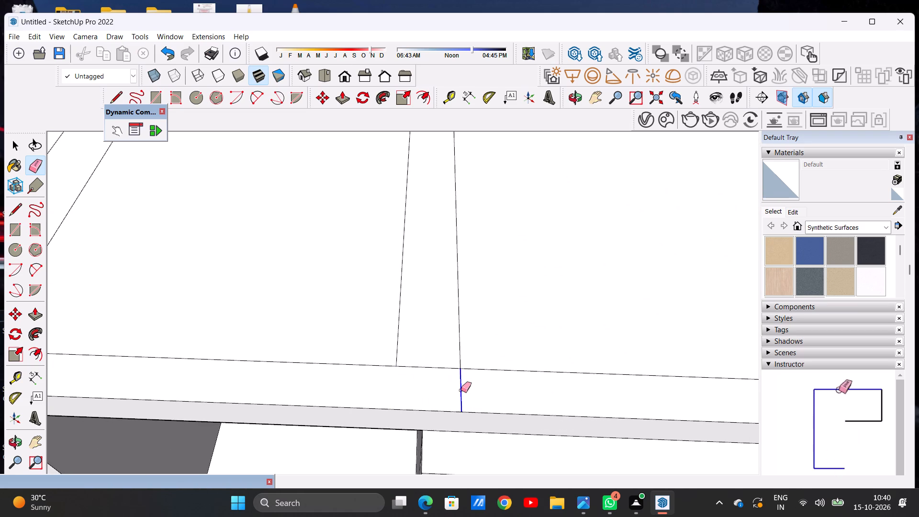
{"action": "left_click_drag", "start_coordinate": [461, 390], "coordinate": [471, 390]}
{"action": "scroll", "coordinate": [504, 392], "scroll_direction": "down", "scroll_amount": 10}
{"action": "scroll", "coordinate": [263, 353], "scroll_direction": "up", "scroll_amount": 12}
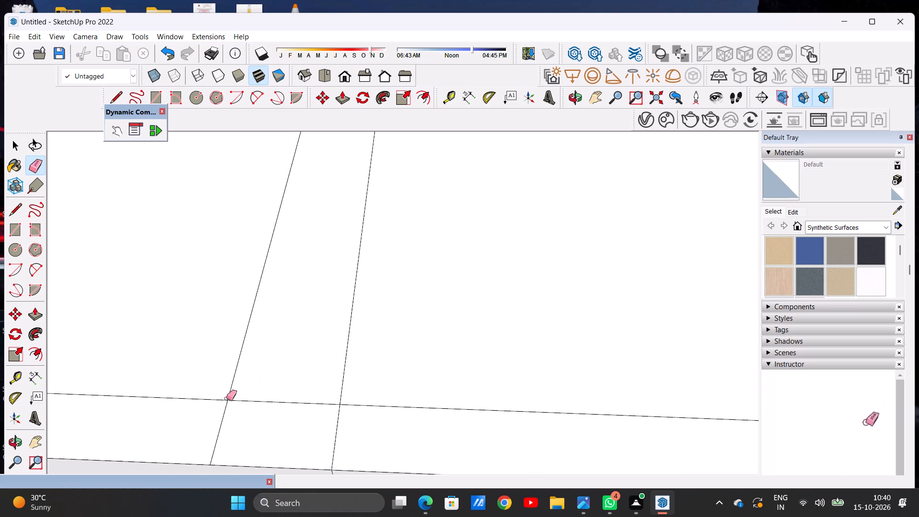
{"action": "left_click_drag", "start_coordinate": [219, 405], "coordinate": [251, 419]}
{"action": "left_click_drag", "start_coordinate": [296, 426], "coordinate": [364, 435]}
{"action": "key", "text": "space"}
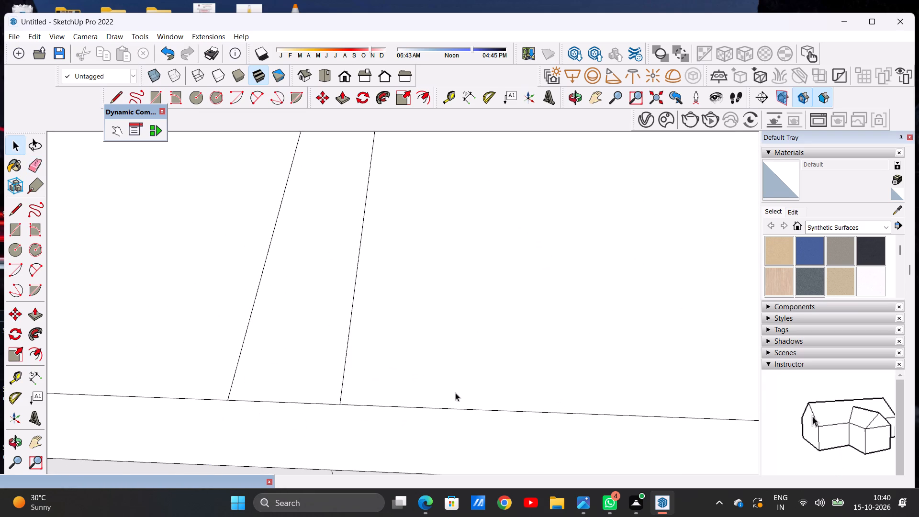
Examine the trimmed partition outlines and the front strip of the slab from several angles.
{"action": "scroll", "coordinate": [455, 393], "scroll_direction": "down", "scroll_amount": 20}
{"action": "scroll", "coordinate": [455, 393], "scroll_direction": "down", "scroll_amount": 7}
{"action": "middle_click_drag", "start_coordinate": [443, 363], "coordinate": [426, 331]}
{"action": "scroll", "coordinate": [359, 341], "scroll_direction": "up", "scroll_amount": 4}
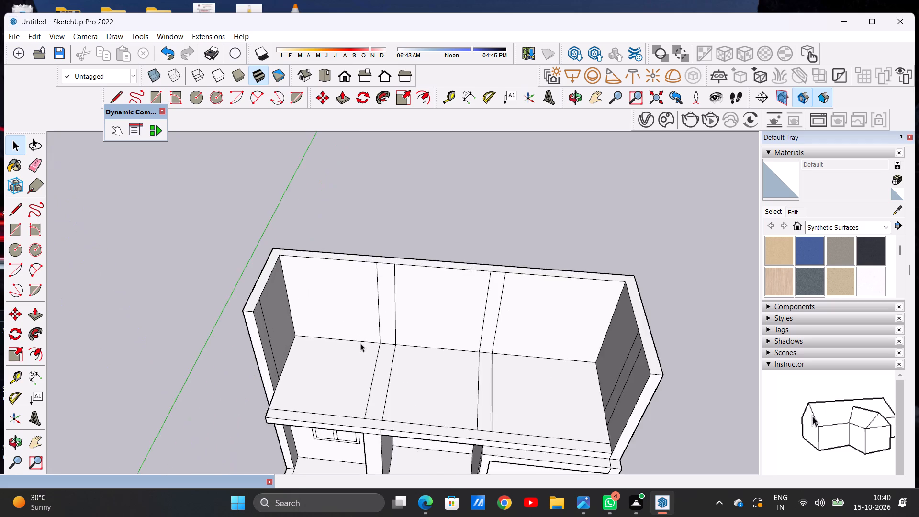
{"action": "scroll", "coordinate": [360, 343], "scroll_direction": "up", "scroll_amount": 4}
{"action": "scroll", "coordinate": [414, 357], "scroll_direction": "down", "scroll_amount": 11}
{"action": "middle_click_drag", "start_coordinate": [347, 388], "coordinate": [463, 359]}
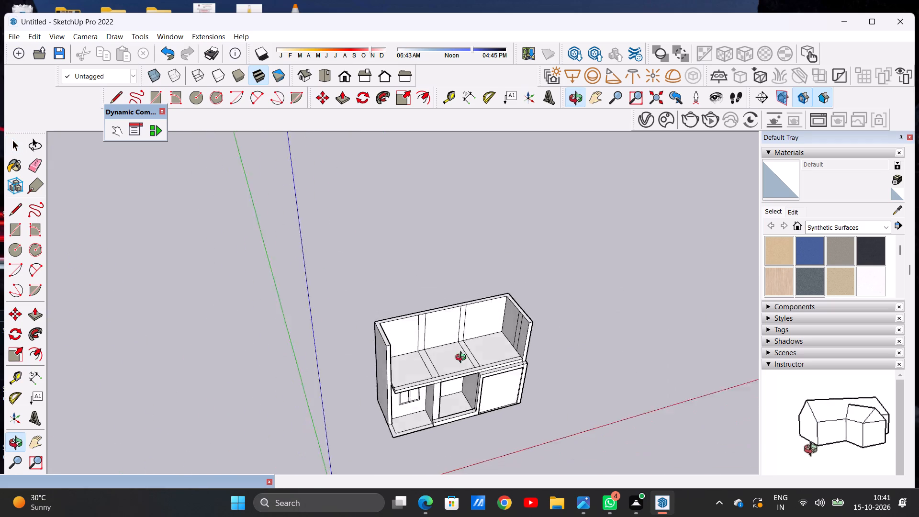
{"action": "middle_click_drag", "start_coordinate": [463, 359], "coordinate": [500, 308]}
{"action": "scroll", "coordinate": [414, 372], "scroll_direction": "up", "scroll_amount": 12}
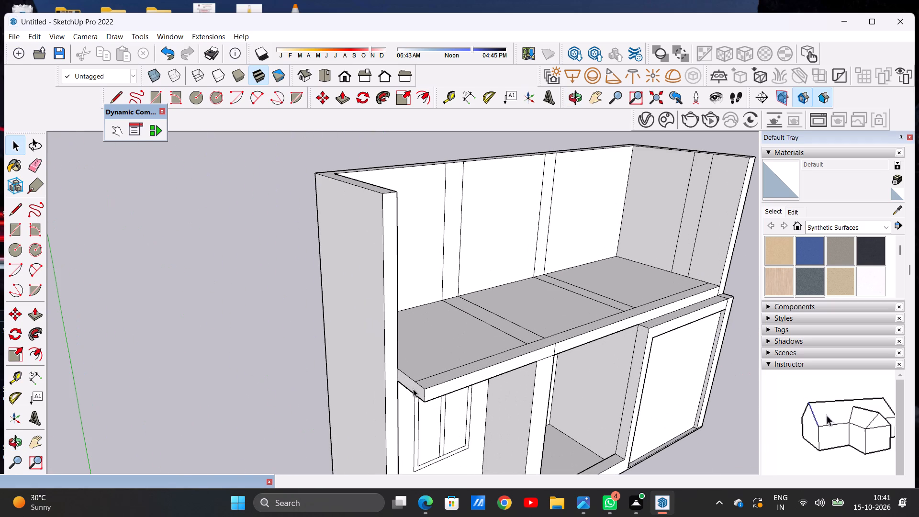
{"action": "scroll", "coordinate": [411, 391], "scroll_direction": "down", "scroll_amount": 6}
{"action": "middle_click_drag", "start_coordinate": [513, 394], "coordinate": [423, 391]}
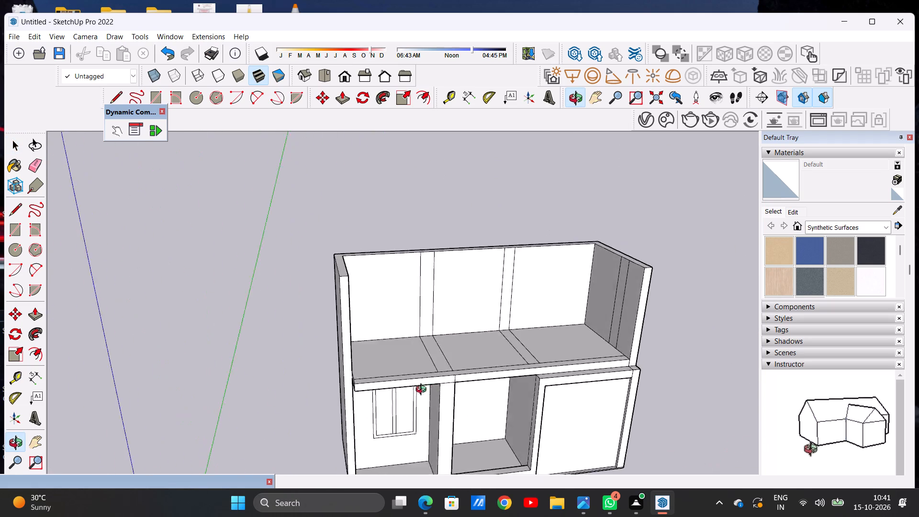
{"action": "middle_click_drag", "start_coordinate": [423, 391], "coordinate": [360, 442]}
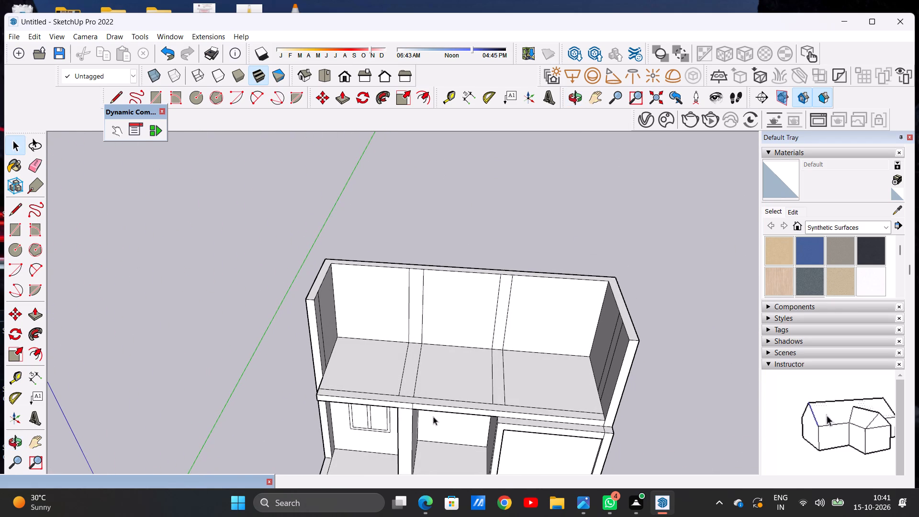
{"action": "scroll", "coordinate": [454, 430], "scroll_direction": "down", "scroll_amount": 3}
{"action": "scroll", "coordinate": [446, 380], "scroll_direction": "up", "scroll_amount": 5}
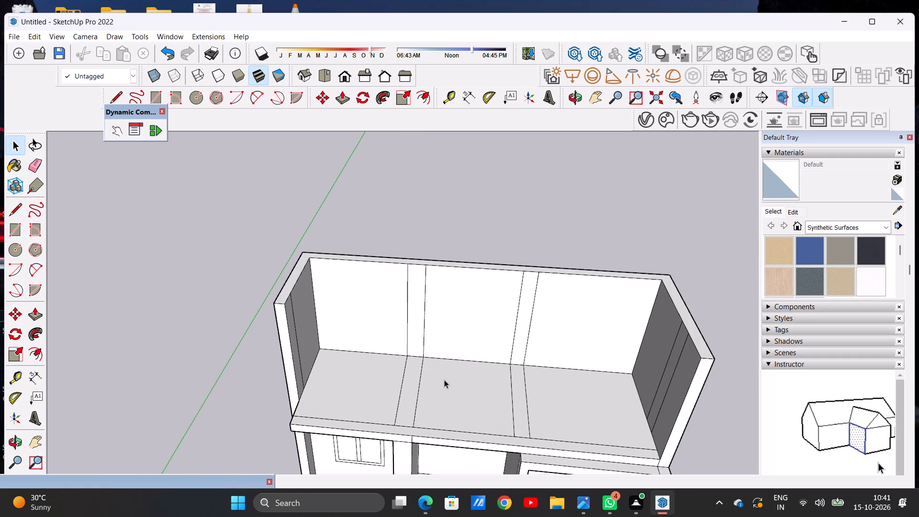
Push/Pull the left partition strip on the slab up to the top edge of the back wall.
{"action": "key", "text": "p"}
{"action": "middle_click_drag", "start_coordinate": [458, 377], "coordinate": [353, 366]}
{"action": "scroll", "coordinate": [392, 360], "scroll_direction": "up", "scroll_amount": 3}
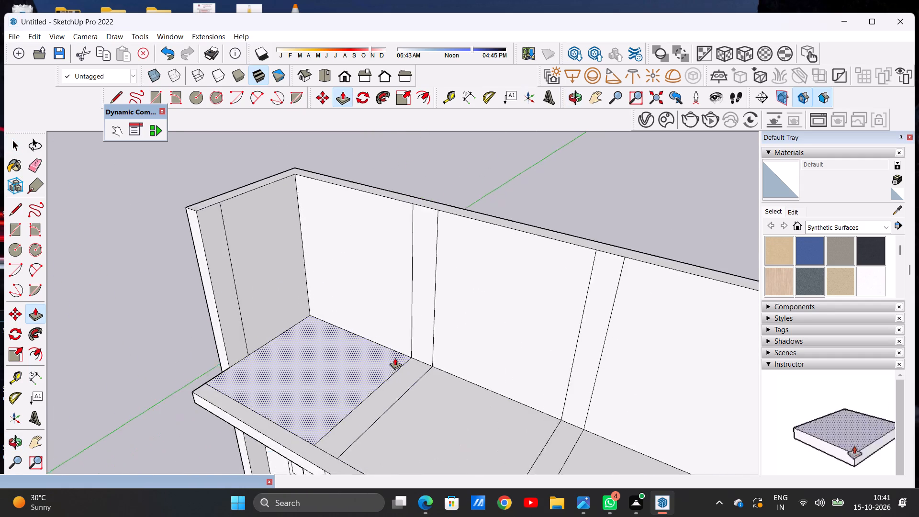
{"action": "scroll", "coordinate": [395, 358], "scroll_direction": "up", "scroll_amount": 8}
{"action": "left_click", "coordinate": [435, 367]}
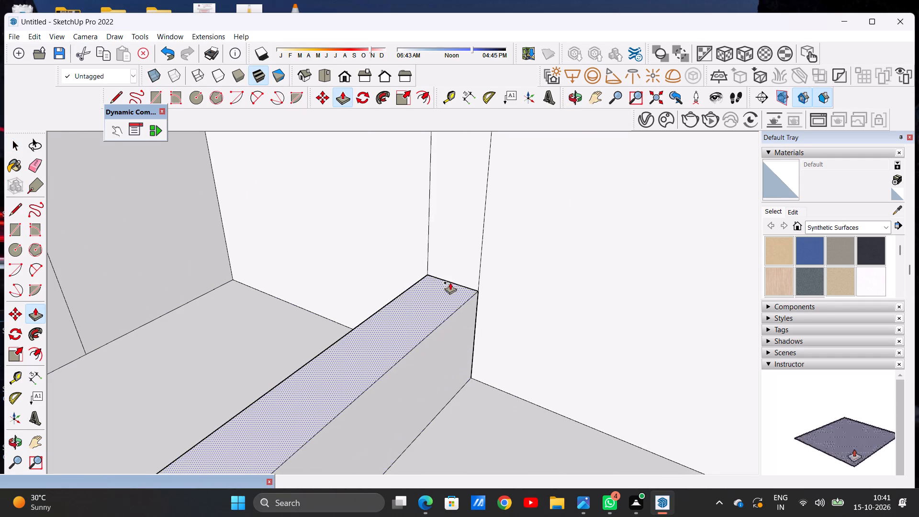
{"action": "scroll", "coordinate": [450, 296], "scroll_direction": "down", "scroll_amount": 14}
{"action": "scroll", "coordinate": [454, 249], "scroll_direction": "up", "scroll_amount": 10}
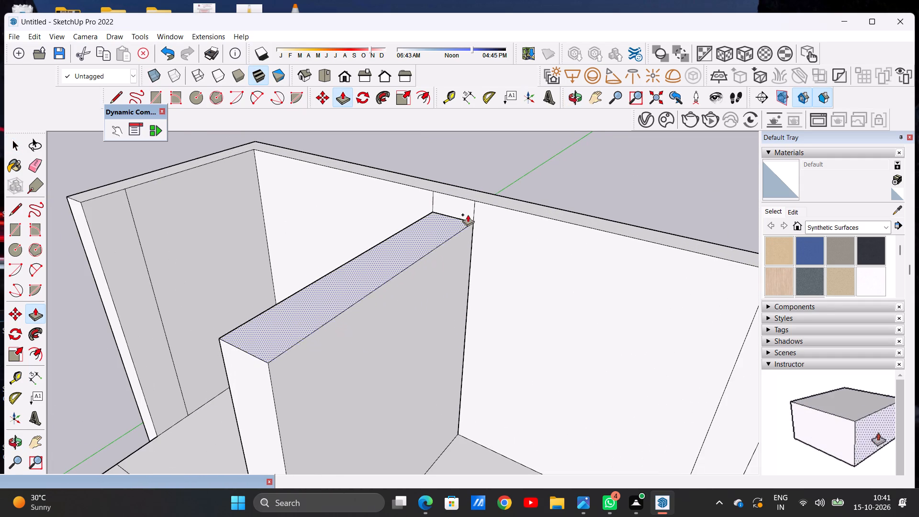
{"action": "left_click", "coordinate": [474, 198]}
Push/Pull the right partition strip on the slab up to the top edge of the back wall.
{"action": "scroll", "coordinate": [385, 309], "scroll_direction": "down", "scroll_amount": 11}
{"action": "scroll", "coordinate": [504, 411], "scroll_direction": "up", "scroll_amount": 2}
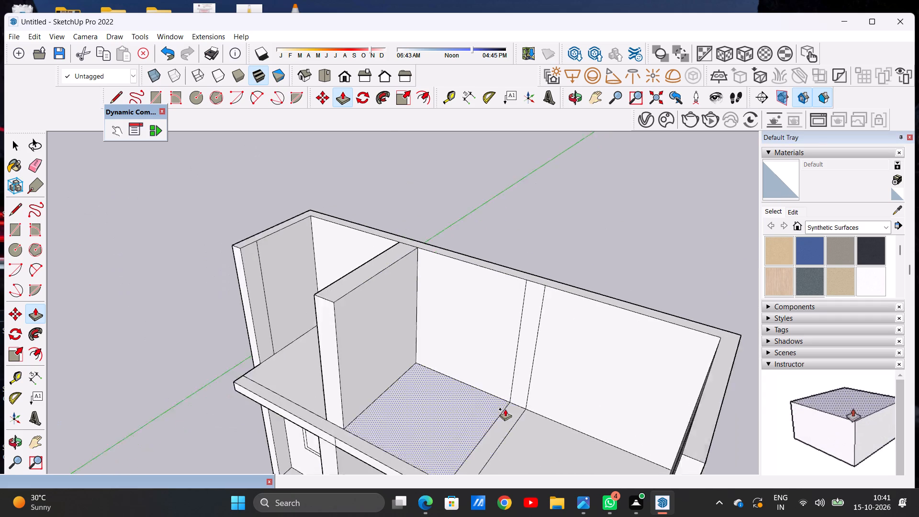
{"action": "scroll", "coordinate": [505, 409], "scroll_direction": "up", "scroll_amount": 8}
{"action": "scroll", "coordinate": [514, 403], "scroll_direction": "down", "scroll_amount": 1}
{"action": "scroll", "coordinate": [514, 403], "scroll_direction": "up", "scroll_amount": 3}
{"action": "left_click", "coordinate": [514, 403]}
{"action": "scroll", "coordinate": [522, 333], "scroll_direction": "down", "scroll_amount": 15}
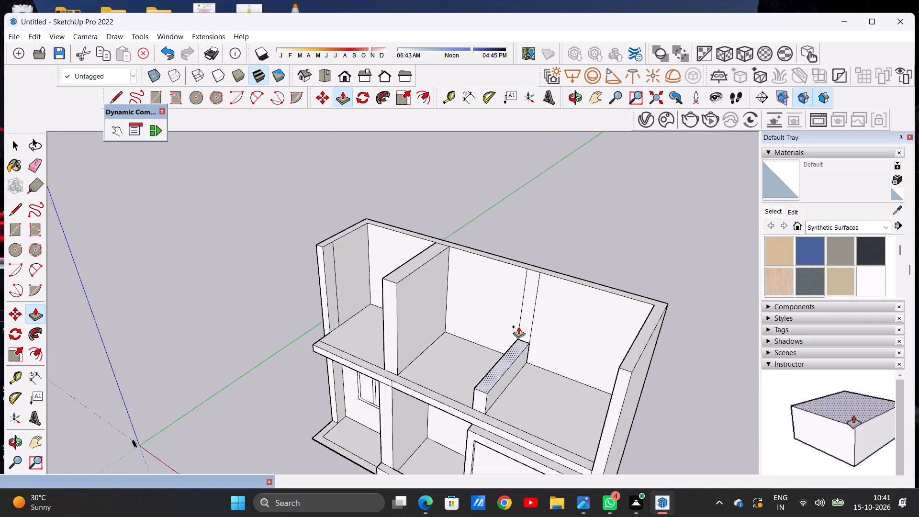
{"action": "scroll", "coordinate": [528, 289], "scroll_direction": "up", "scroll_amount": 10}
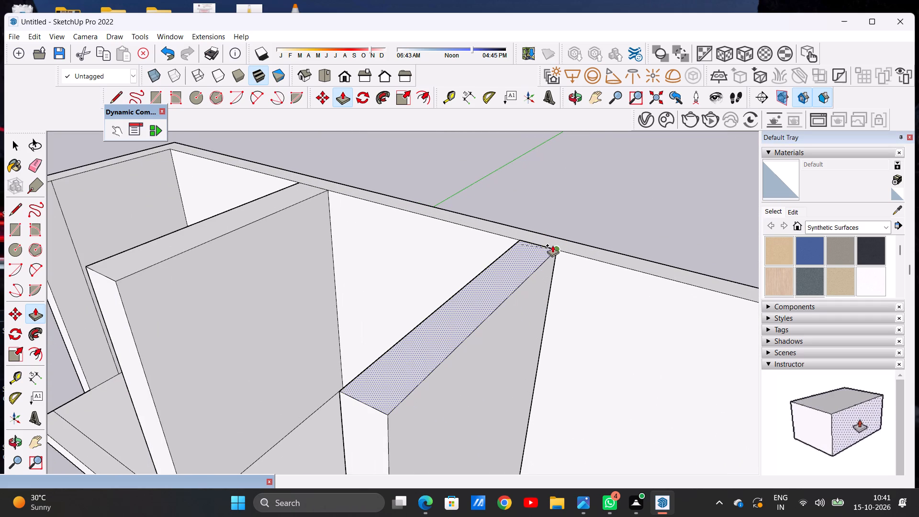
{"action": "left_click", "coordinate": [552, 245]}
{"action": "key", "text": "space"}
Examine the two-storey model with its raised upper-floor partitions from the front.
{"action": "scroll", "coordinate": [558, 326], "scroll_direction": "down", "scroll_amount": 18}
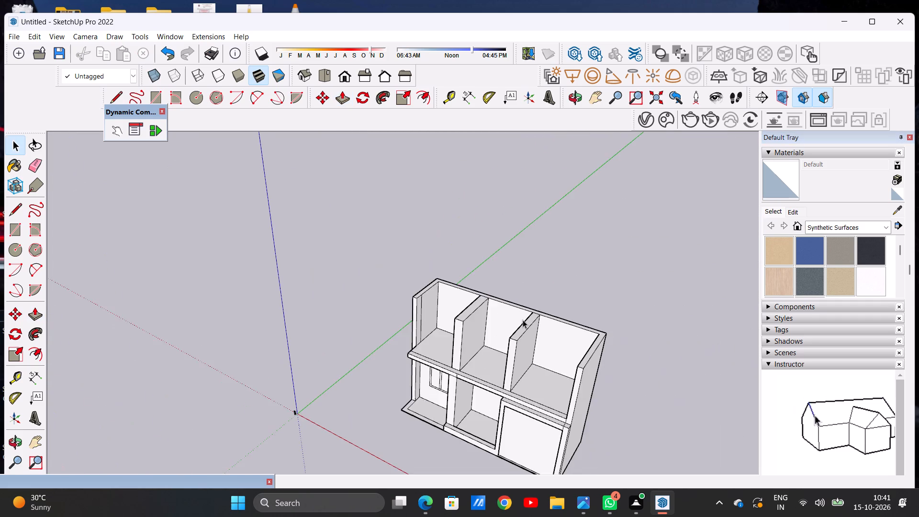
{"action": "middle_click_drag", "start_coordinate": [443, 354], "coordinate": [541, 246]}
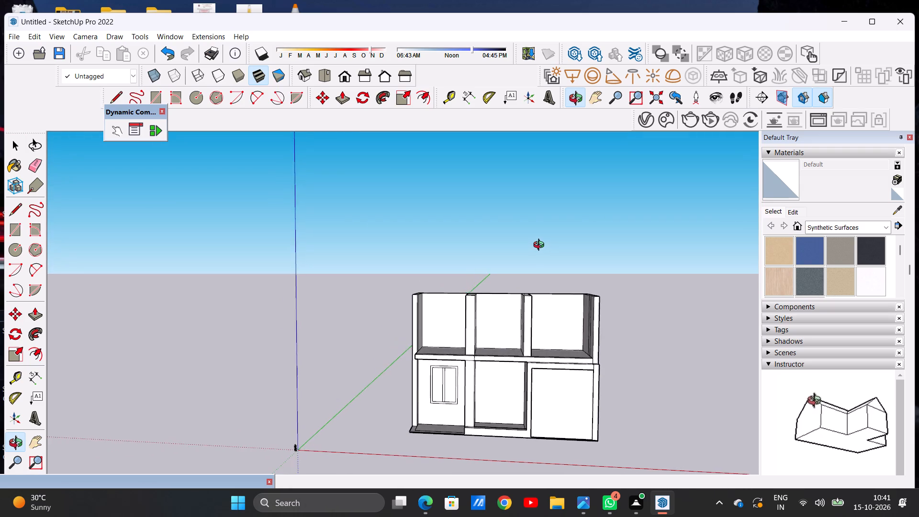
{"action": "middle_click_drag", "start_coordinate": [541, 246], "coordinate": [539, 326]}
{"action": "middle_click_drag", "start_coordinate": [437, 336], "coordinate": [450, 295]}
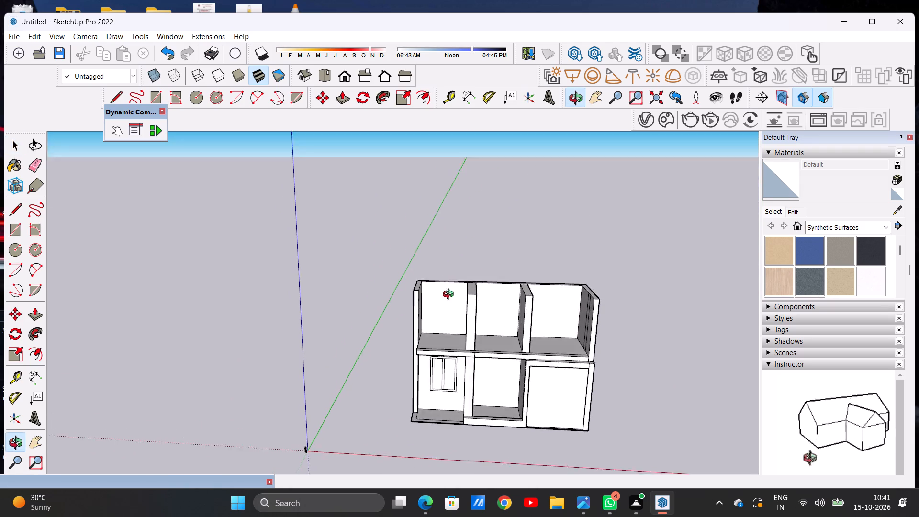
{"action": "middle_click_drag", "start_coordinate": [450, 295], "coordinate": [453, 277]}
{"action": "scroll", "coordinate": [453, 322], "scroll_direction": "down", "scroll_amount": 6}
{"action": "scroll", "coordinate": [459, 304], "scroll_direction": "up", "scroll_amount": 7}
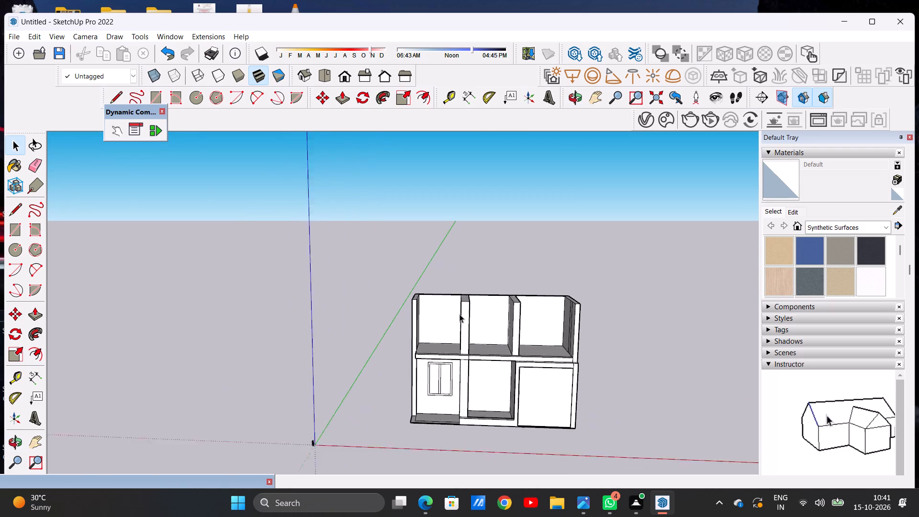
Examine the upper floor's three open bays from the front and above, focusing on the bay above the window.
{"action": "scroll", "coordinate": [459, 314], "scroll_direction": "up", "scroll_amount": 2}
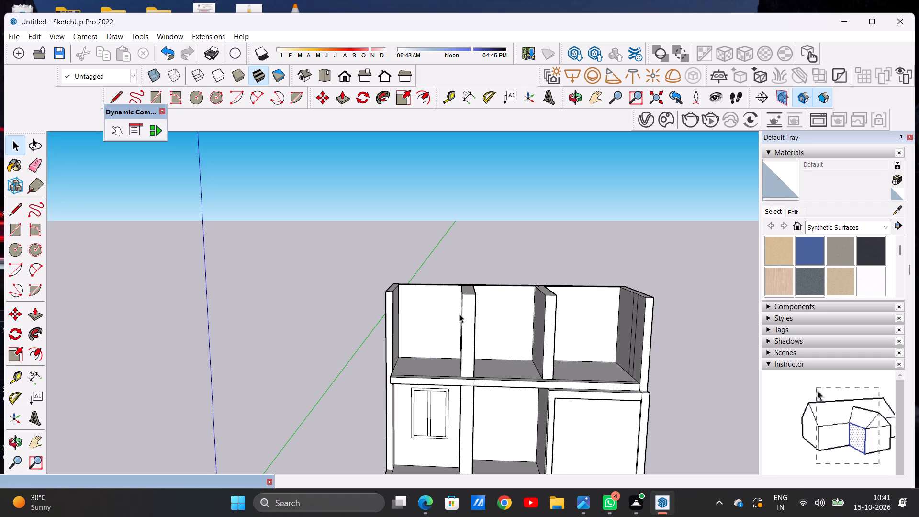
{"action": "scroll", "coordinate": [463, 318], "scroll_direction": "down", "scroll_amount": 4}
{"action": "scroll", "coordinate": [450, 300], "scroll_direction": "up", "scroll_amount": 7}
{"action": "middle_click_drag", "start_coordinate": [439, 340], "coordinate": [443, 429]}
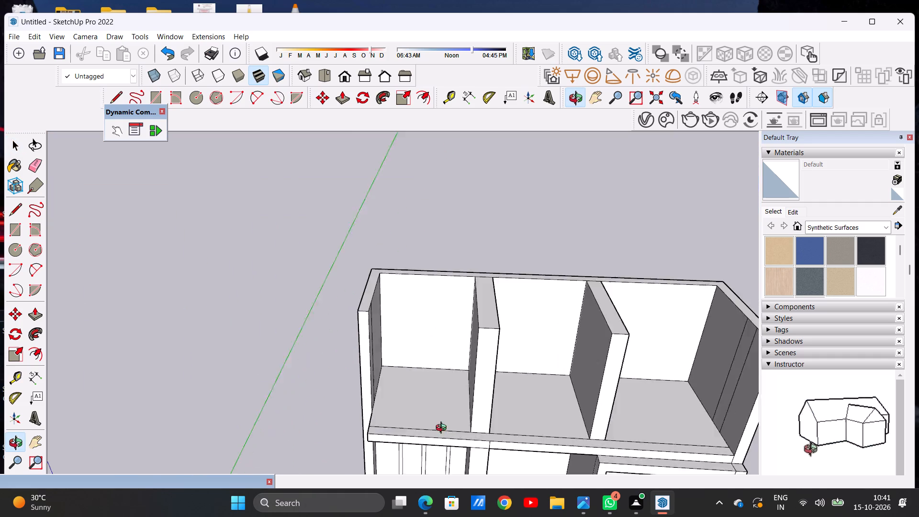
{"action": "middle_click_drag", "start_coordinate": [443, 429], "coordinate": [447, 452]}
{"action": "scroll", "coordinate": [439, 415], "scroll_direction": "up", "scroll_amount": 8}
{"action": "middle_click_drag", "start_coordinate": [411, 366], "coordinate": [415, 423]}
{"action": "scroll", "coordinate": [362, 371], "scroll_direction": "down", "scroll_amount": 7}
{"action": "scroll", "coordinate": [344, 324], "scroll_direction": "down", "scroll_amount": 4}
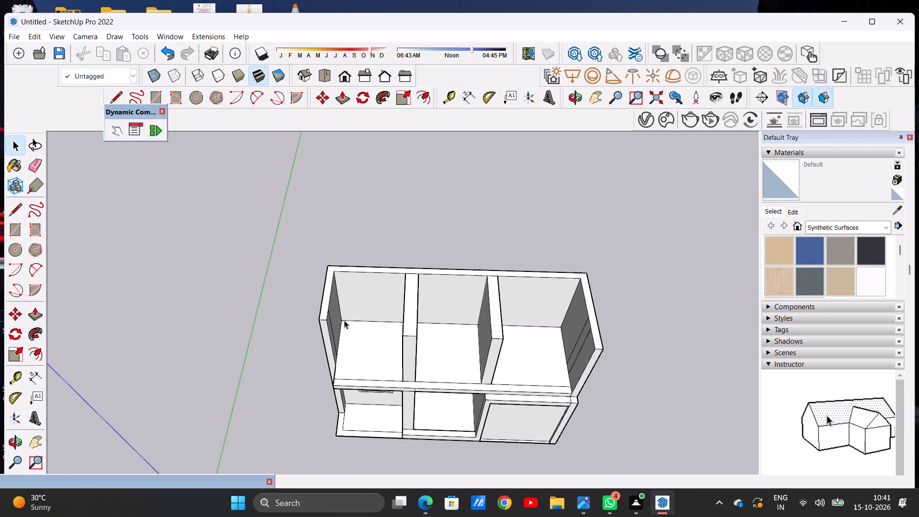
{"action": "scroll", "coordinate": [381, 297], "scroll_direction": "up", "scroll_amount": 1}
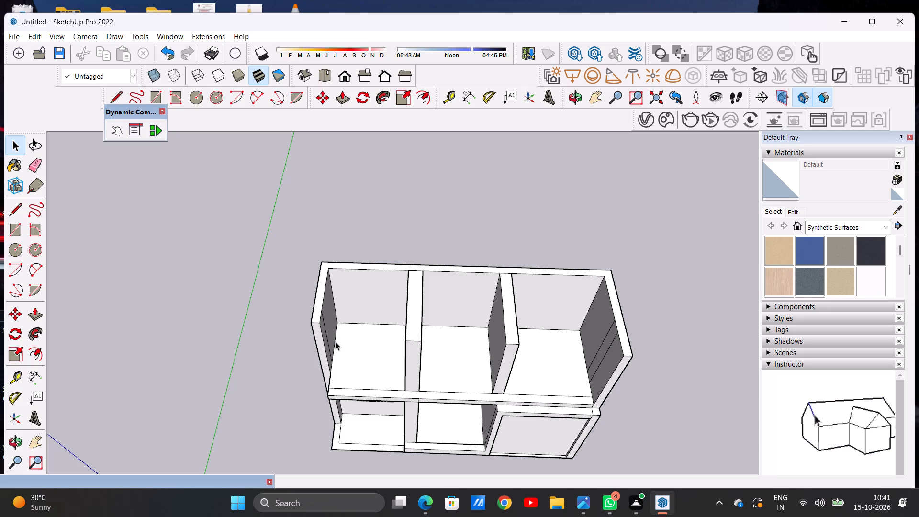
{"action": "scroll", "coordinate": [374, 333], "scroll_direction": "up", "scroll_amount": 1}
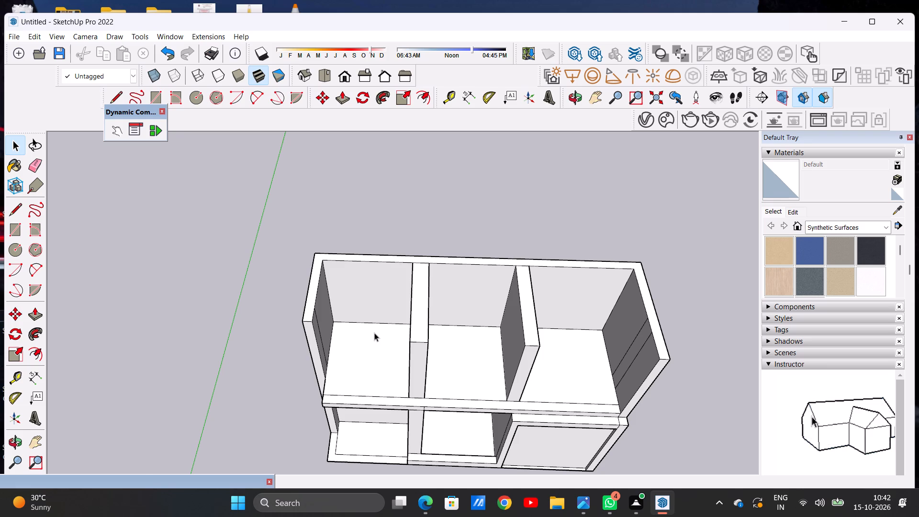
{"action": "scroll", "coordinate": [374, 333], "scroll_direction": "down", "scroll_amount": 6}
{"action": "middle_click_drag", "start_coordinate": [380, 347], "coordinate": [373, 296]}
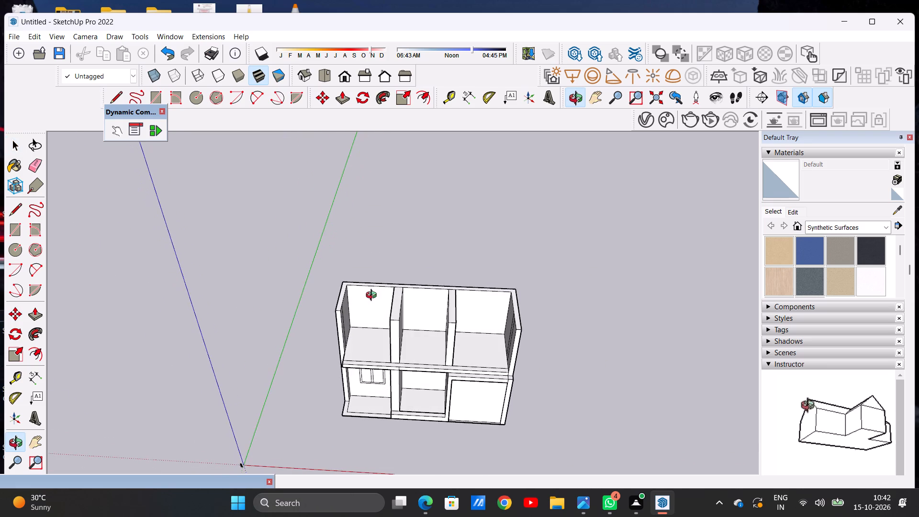
{"action": "middle_click_drag", "start_coordinate": [373, 296], "coordinate": [373, 296]}
{"action": "scroll", "coordinate": [353, 337], "scroll_direction": "up", "scroll_amount": 5}
{"action": "middle_click_drag", "start_coordinate": [353, 337], "coordinate": [357, 365]}
{"action": "scroll", "coordinate": [367, 359], "scroll_direction": "up", "scroll_amount": 5}
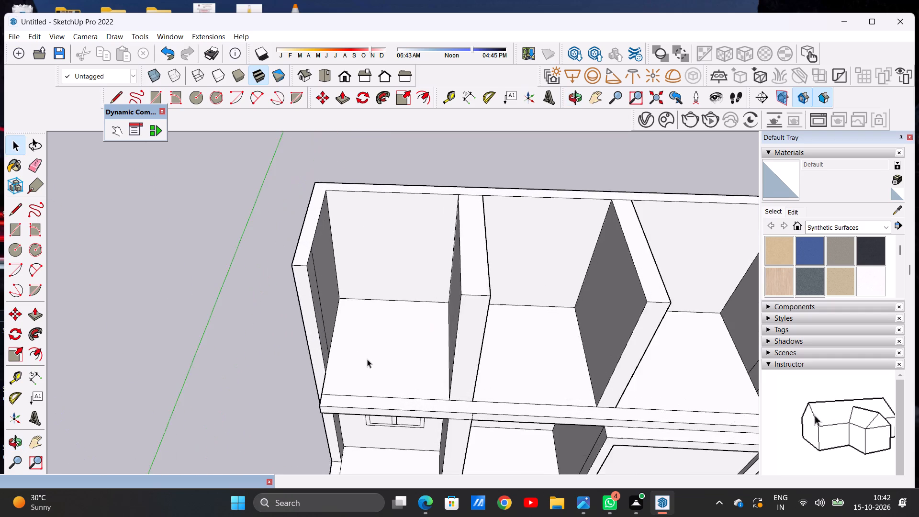
Draw a line across the slab of the bay above the window, from the side wall's vertical seam to the opposite partition.
{"action": "middle_click_drag", "start_coordinate": [383, 349], "coordinate": [338, 368]}
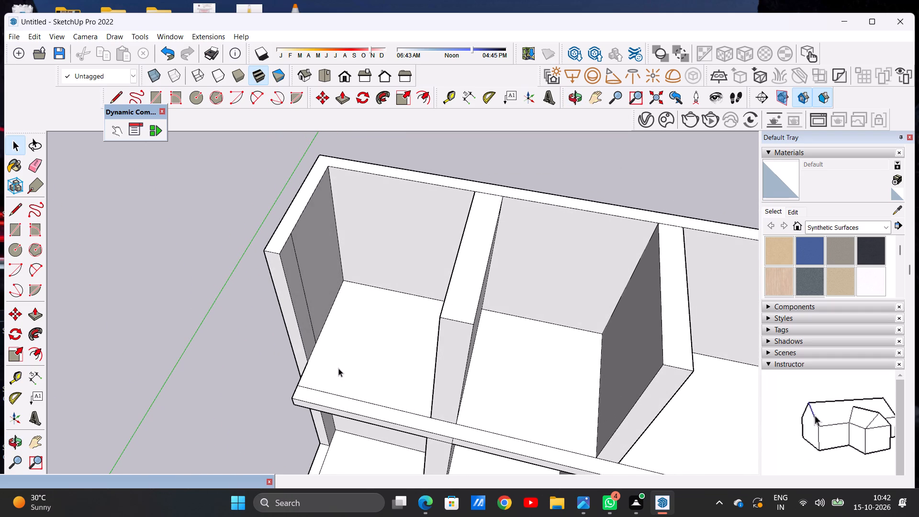
{"action": "key", "text": "l"}
{"action": "scroll", "coordinate": [329, 328], "scroll_direction": "up", "scroll_amount": 5}
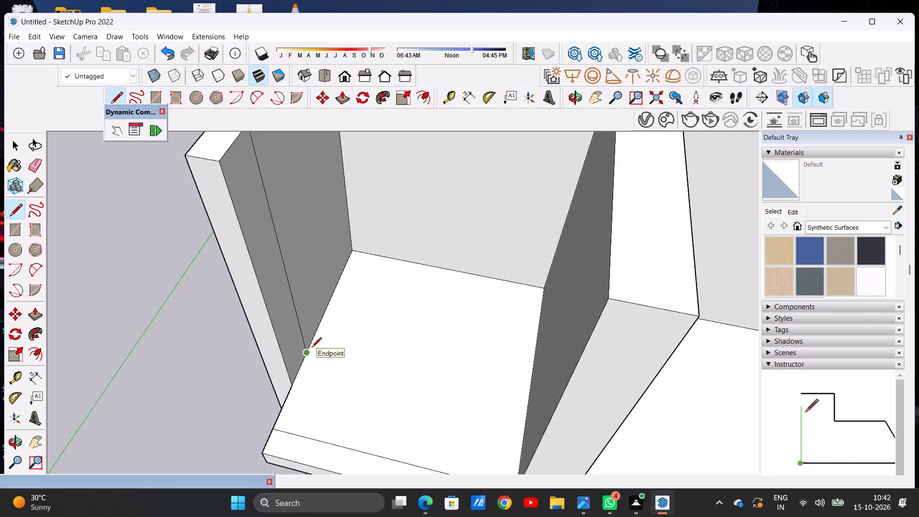
{"action": "left_click", "coordinate": [312, 348]}
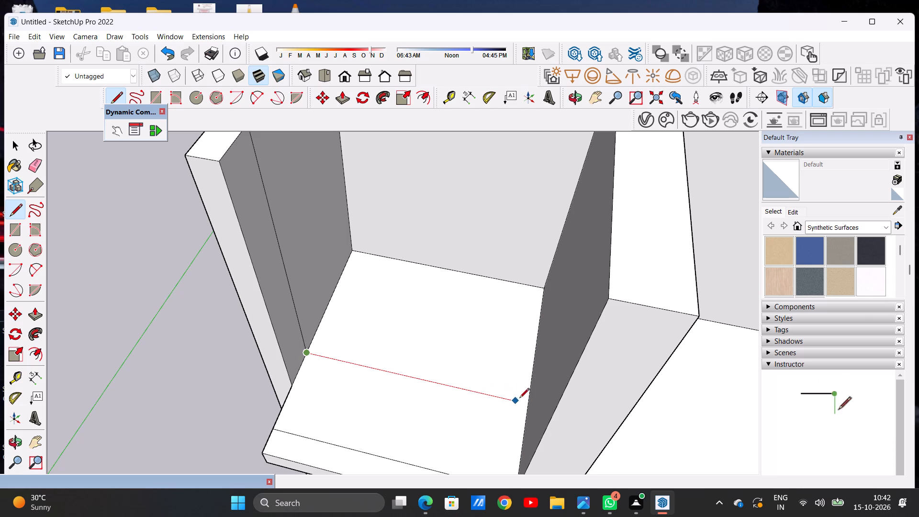
{"action": "left_click", "coordinate": [530, 406]}
{"action": "scroll", "coordinate": [504, 360], "scroll_direction": "up", "scroll_amount": 2}
{"action": "scroll", "coordinate": [504, 360], "scroll_direction": "down", "scroll_amount": 1}
{"action": "scroll", "coordinate": [504, 360], "scroll_direction": "up", "scroll_amount": 1}
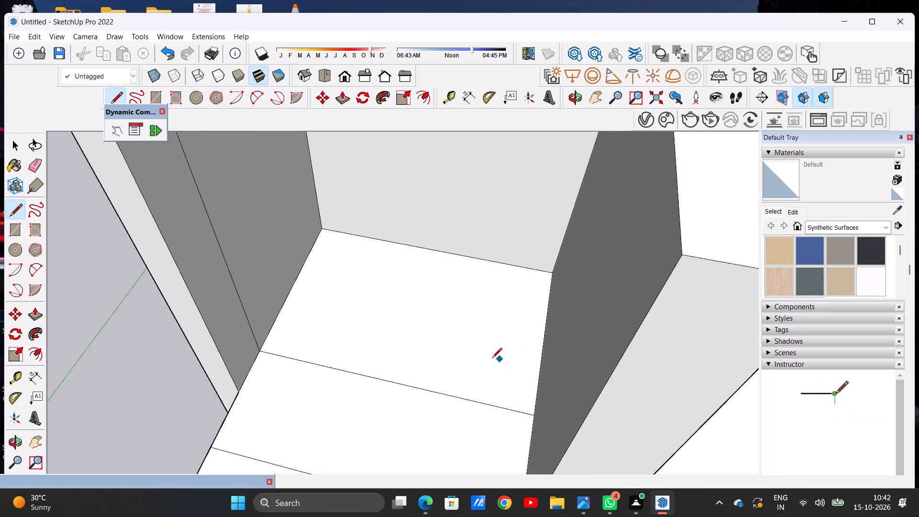
{"action": "scroll", "coordinate": [492, 359], "scroll_direction": "up", "scroll_amount": 1}
{"action": "scroll", "coordinate": [364, 324], "scroll_direction": "down", "scroll_amount": 8}
{"action": "scroll", "coordinate": [416, 319], "scroll_direction": "down", "scroll_amount": 3}
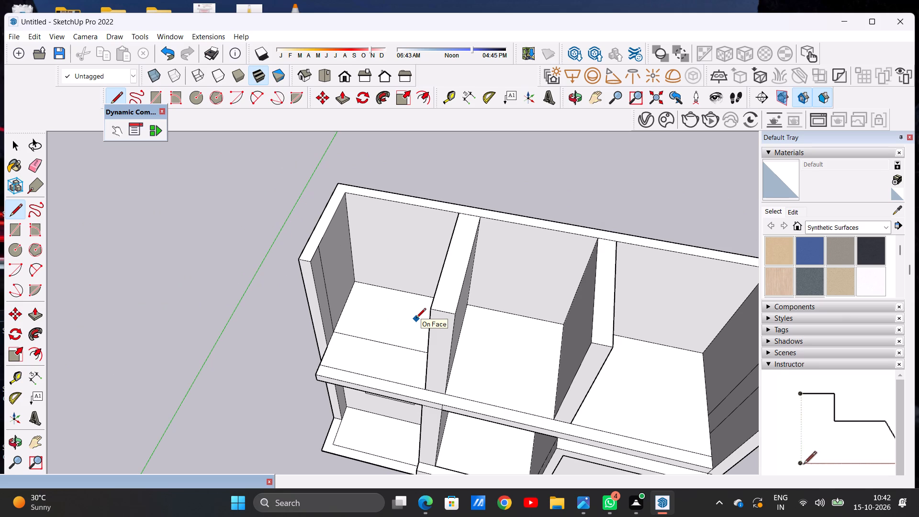
Draw a second parallel line slightly behind the first, from the side wall to the partition, outlining a narrow wall strip.
{"action": "scroll", "coordinate": [341, 321], "scroll_direction": "up", "scroll_amount": 13}
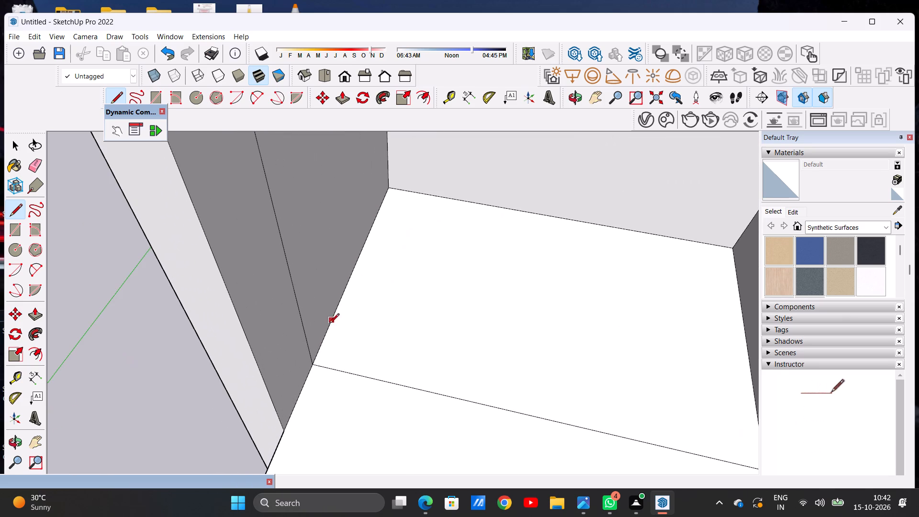
{"action": "left_click", "coordinate": [324, 342]}
{"action": "scroll", "coordinate": [457, 368], "scroll_direction": "down", "scroll_amount": 5}
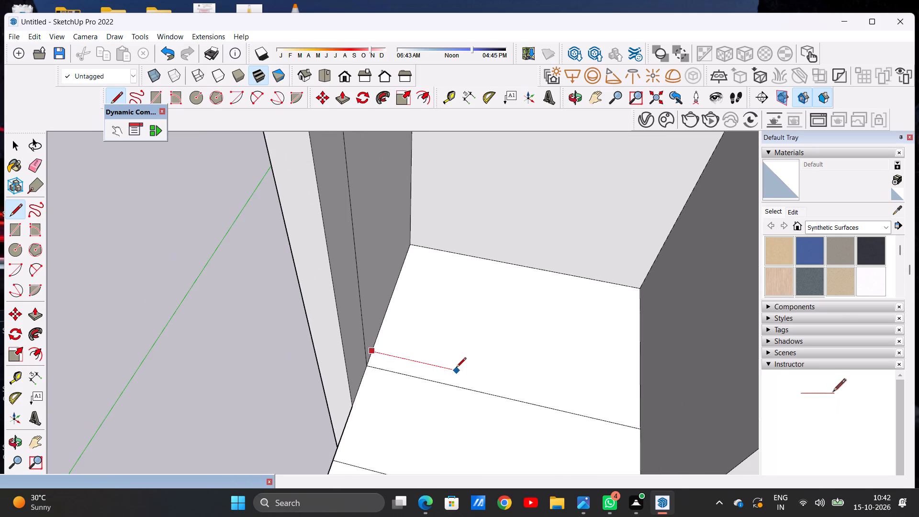
{"action": "left_click", "coordinate": [643, 408]}
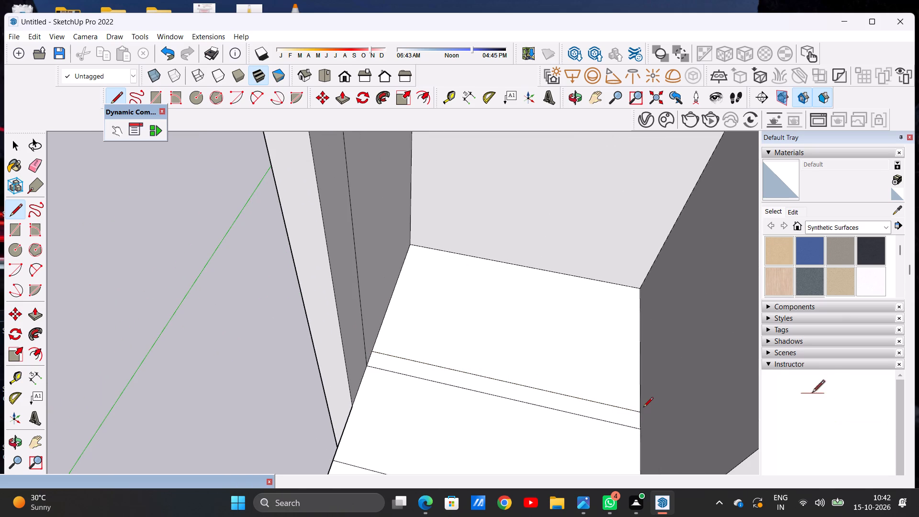
{"action": "key", "text": "space"}
Push/Pull the narrow strip on the slab above the window up to the top edge of the outer side wall.
{"action": "scroll", "coordinate": [543, 421], "scroll_direction": "down", "scroll_amount": 7}
{"action": "scroll", "coordinate": [495, 408], "scroll_direction": "down", "scroll_amount": 2}
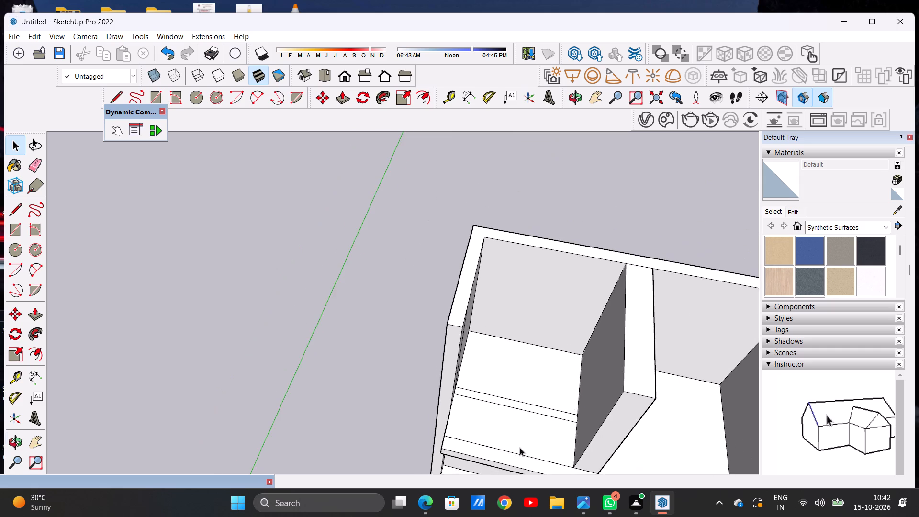
{"action": "middle_click_drag", "start_coordinate": [516, 442], "coordinate": [470, 388]}
{"action": "scroll", "coordinate": [498, 424], "scroll_direction": "up", "scroll_amount": 6}
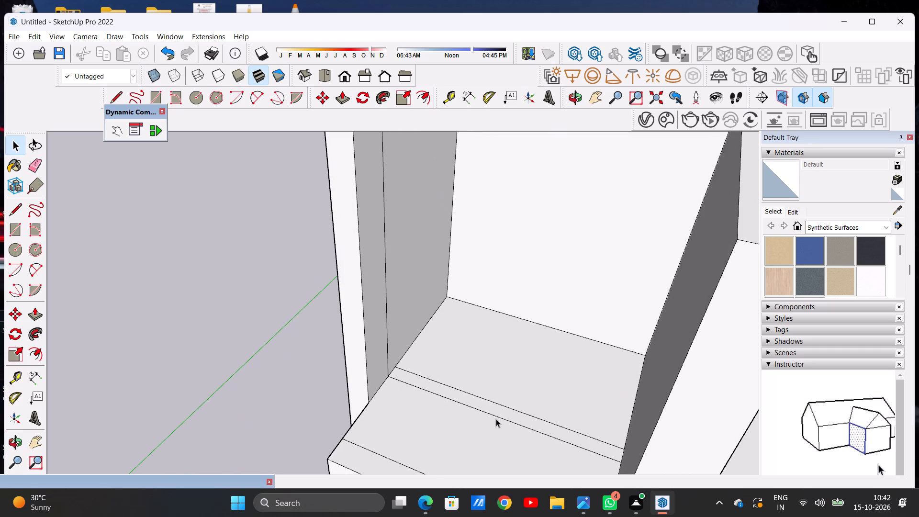
{"action": "key", "text": "p"}
{"action": "scroll", "coordinate": [544, 420], "scroll_direction": "up", "scroll_amount": 4}
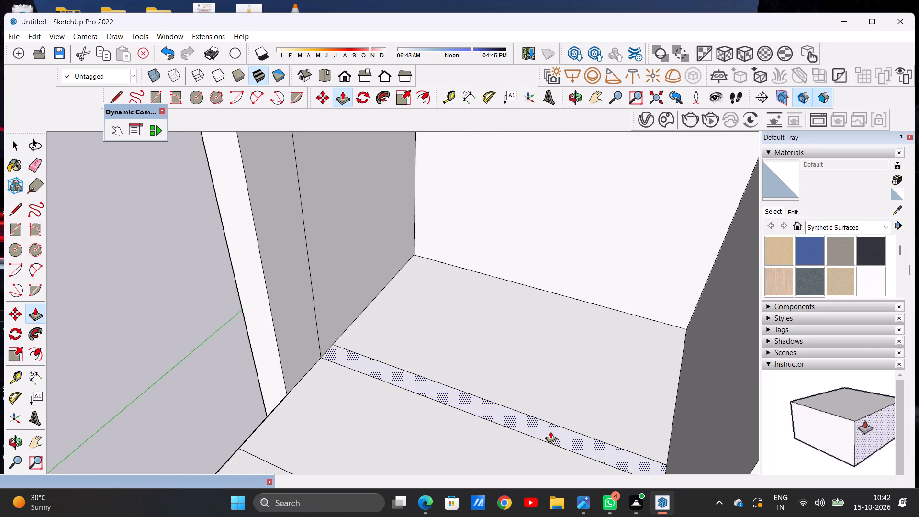
{"action": "left_click_drag", "start_coordinate": [550, 431], "coordinate": [553, 411]}
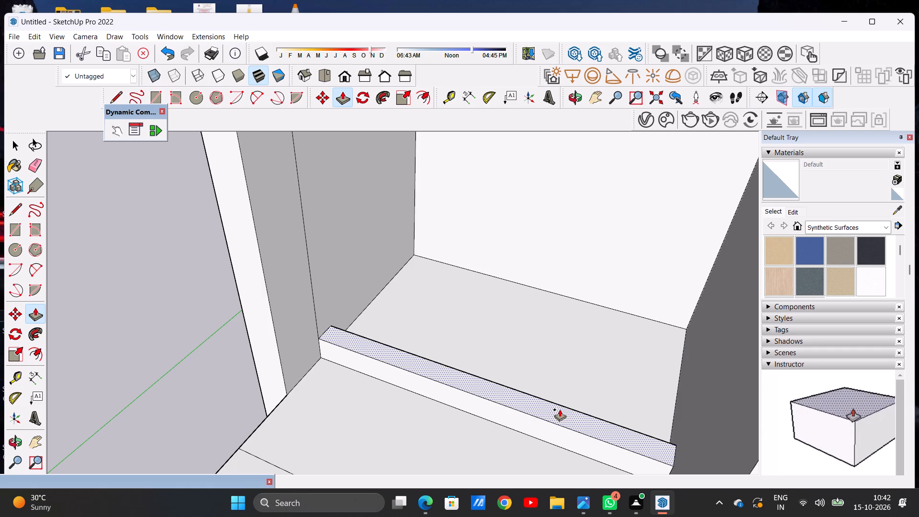
{"action": "left_click", "coordinate": [560, 409]}
{"action": "key", "text": "space"}
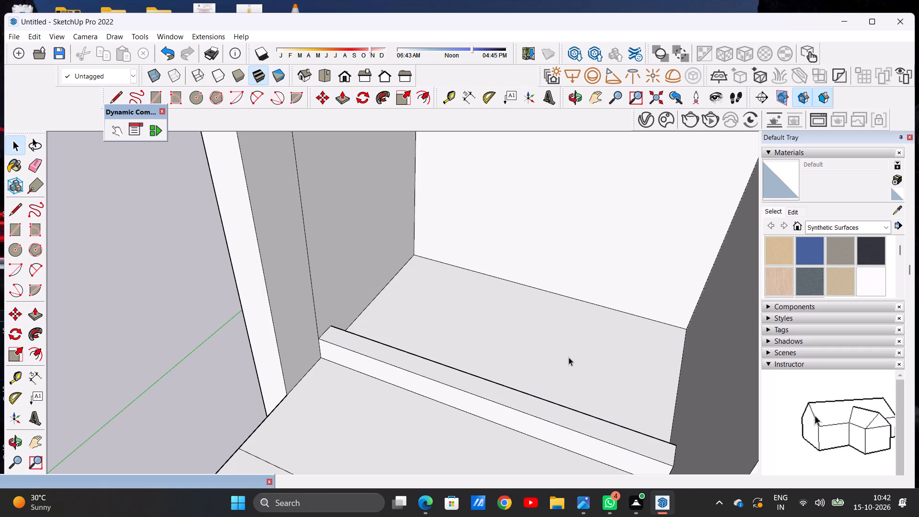
{"action": "key", "text": "p"}
{"action": "left_click", "coordinate": [561, 406]}
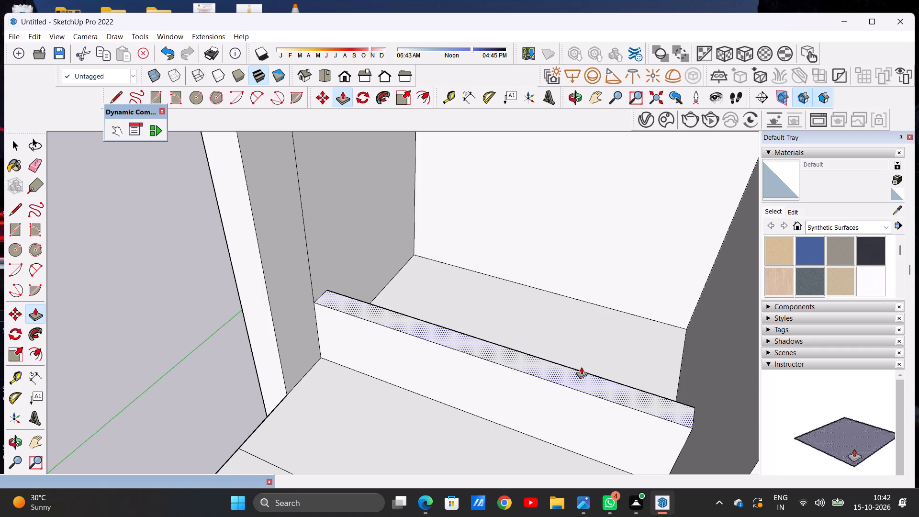
{"action": "scroll", "coordinate": [585, 362], "scroll_direction": "down", "scroll_amount": 9}
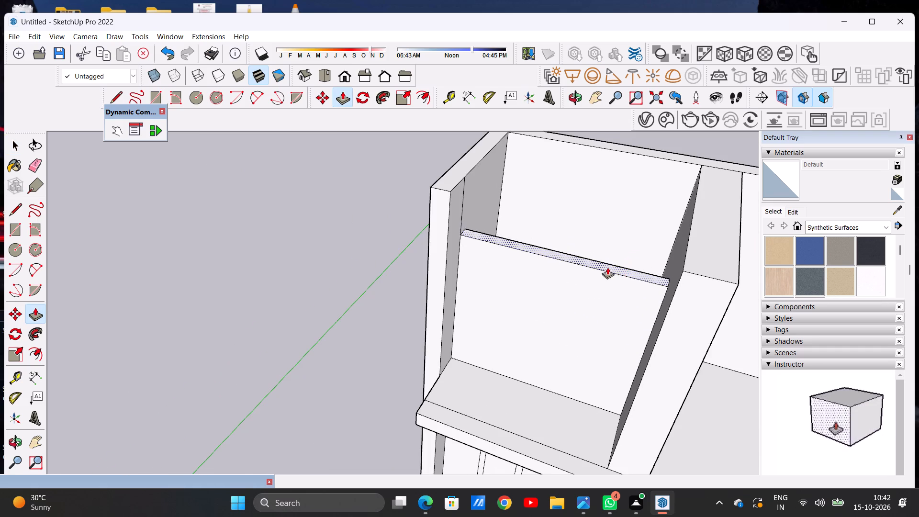
{"action": "scroll", "coordinate": [607, 268], "scroll_direction": "down", "scroll_amount": 4}
{"action": "middle_click_drag", "start_coordinate": [575, 252], "coordinate": [605, 197]}
{"action": "scroll", "coordinate": [531, 188], "scroll_direction": "up", "scroll_amount": 6}
{"action": "scroll", "coordinate": [516, 188], "scroll_direction": "down", "scroll_amount": 1}
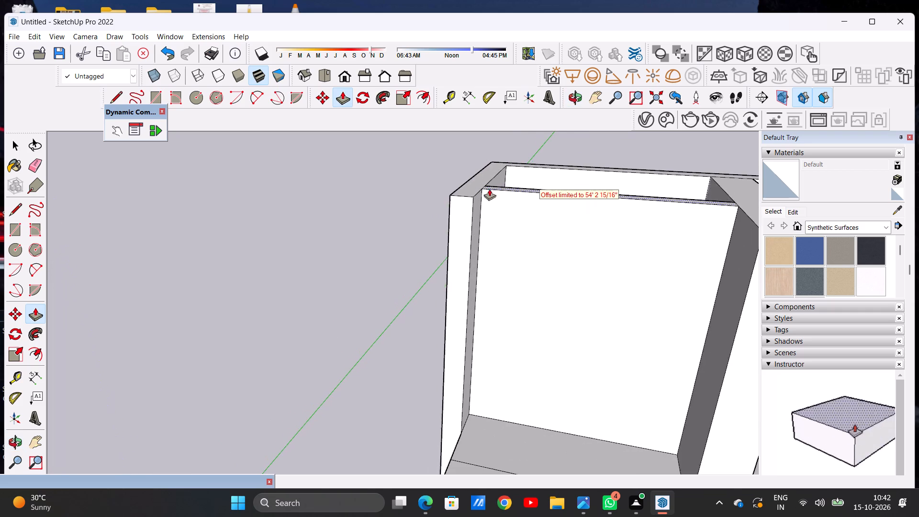
{"action": "scroll", "coordinate": [481, 189], "scroll_direction": "up", "scroll_amount": 4}
{"action": "left_click", "coordinate": [481, 190]}
{"action": "key", "text": "space"}
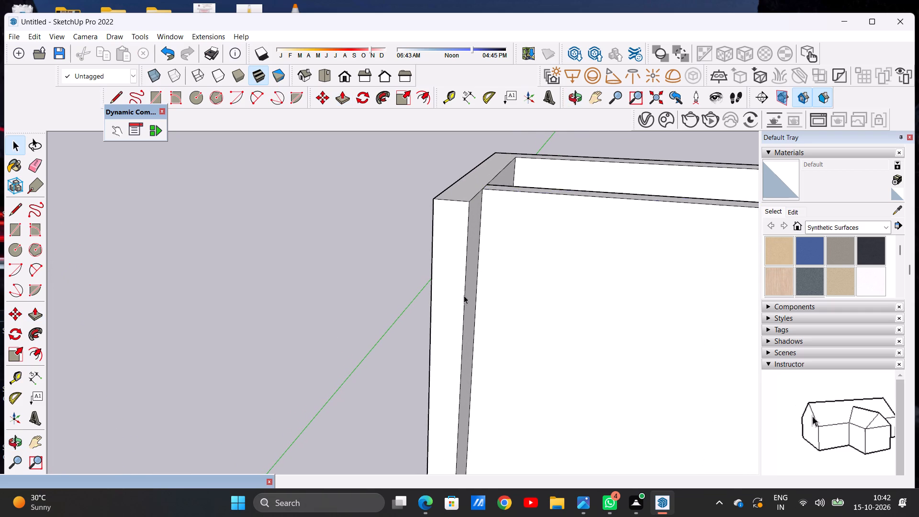
Examine the new wall of the upper bay above the window in top, front and angled views of the building.
{"action": "scroll", "coordinate": [462, 296], "scroll_direction": "down", "scroll_amount": 17}
{"action": "middle_click_drag", "start_coordinate": [509, 346], "coordinate": [524, 260]}
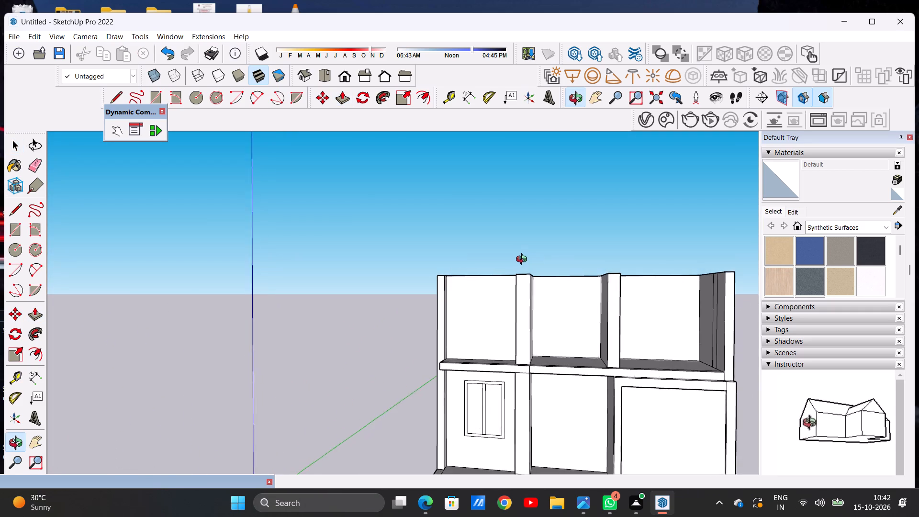
{"action": "middle_click_drag", "start_coordinate": [524, 260], "coordinate": [558, 261]}
{"action": "scroll", "coordinate": [510, 310], "scroll_direction": "up", "scroll_amount": 13}
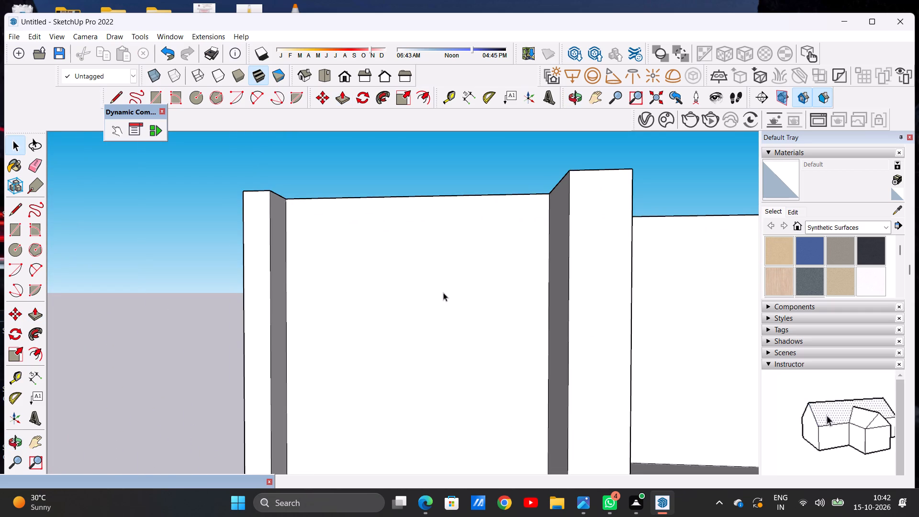
{"action": "middle_click_drag", "start_coordinate": [443, 292], "coordinate": [441, 334]}
{"action": "left_click", "coordinate": [324, 75]}
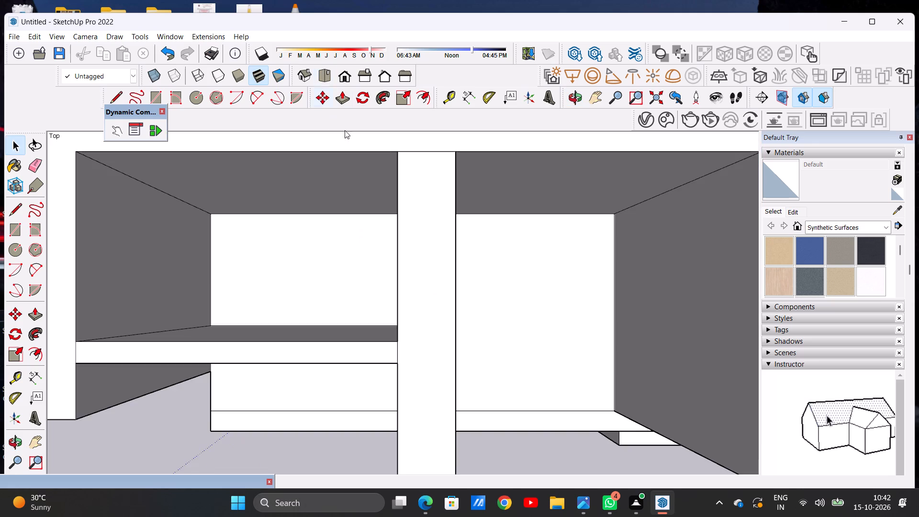
{"action": "scroll", "coordinate": [491, 279], "scroll_direction": "down", "scroll_amount": 9}
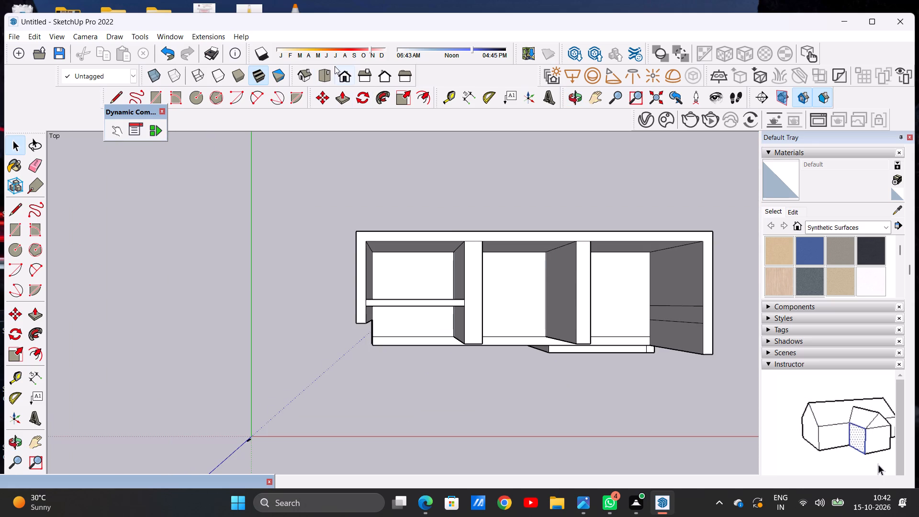
{"action": "left_click", "coordinate": [346, 79]}
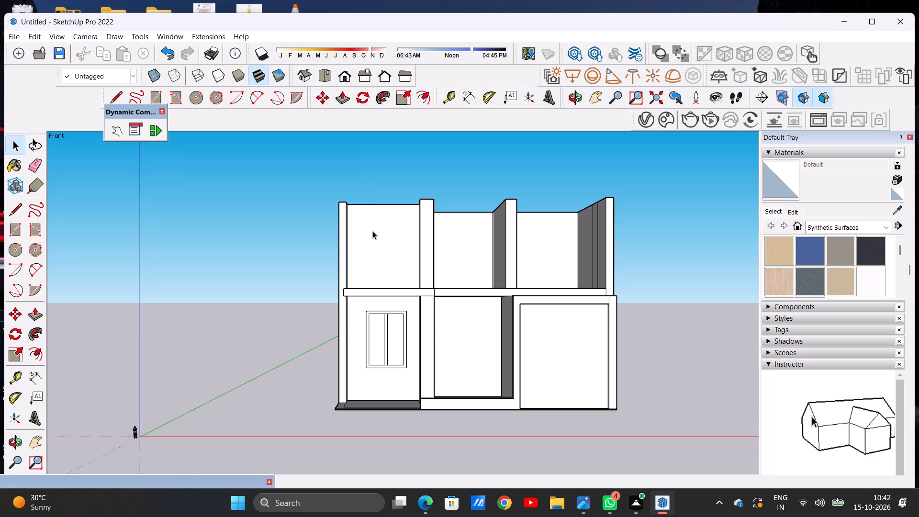
{"action": "scroll", "coordinate": [396, 234], "scroll_direction": "up", "scroll_amount": 7}
{"action": "middle_click_drag", "start_coordinate": [399, 220], "coordinate": [386, 255]}
{"action": "scroll", "coordinate": [385, 255], "scroll_direction": "up", "scroll_amount": 1}
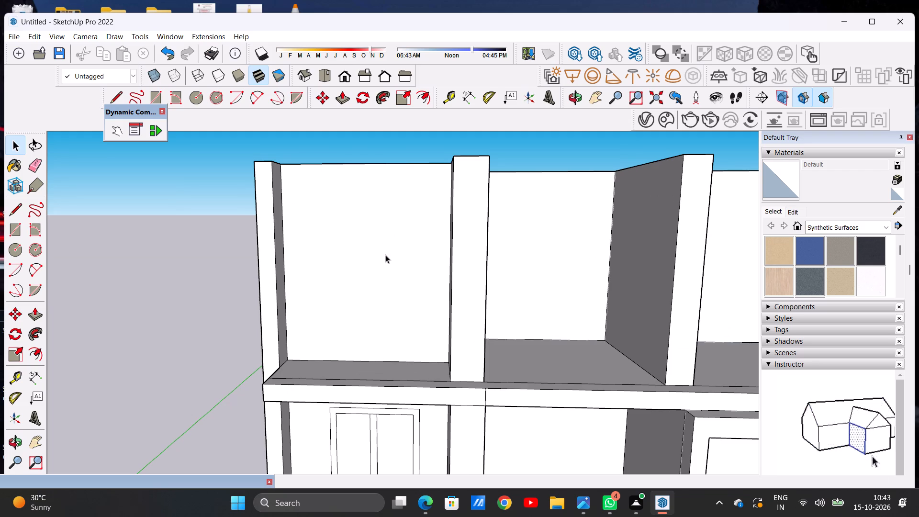
{"action": "scroll", "coordinate": [398, 240], "scroll_direction": "down", "scroll_amount": 4}
{"action": "middle_click_drag", "start_coordinate": [364, 227], "coordinate": [363, 323]}
{"action": "scroll", "coordinate": [359, 309], "scroll_direction": "up", "scroll_amount": 3}
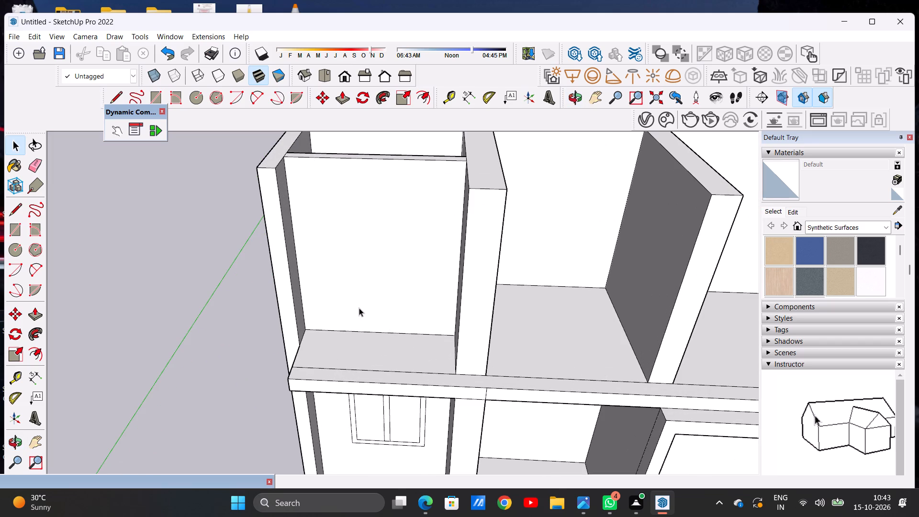
{"action": "scroll", "coordinate": [389, 277], "scroll_direction": "down", "scroll_amount": 6}
{"action": "scroll", "coordinate": [390, 274], "scroll_direction": "up", "scroll_amount": 2}
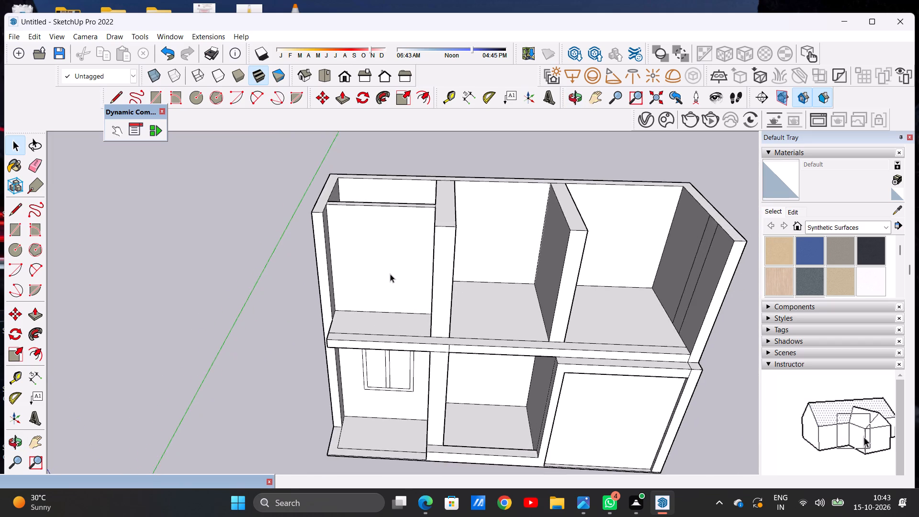
{"action": "scroll", "coordinate": [390, 274], "scroll_direction": "up", "scroll_amount": 2}
{"action": "middle_click_drag", "start_coordinate": [381, 291], "coordinate": [380, 256]}
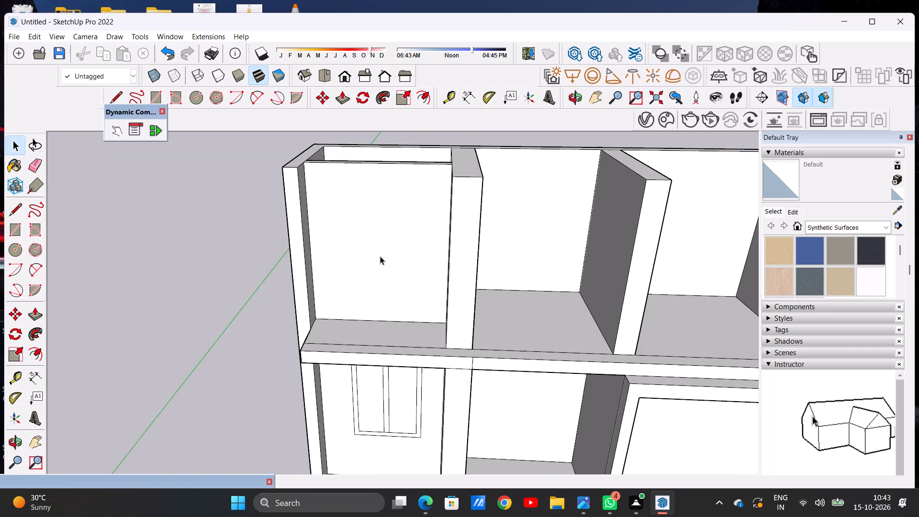
{"action": "scroll", "coordinate": [380, 258], "scroll_direction": "down", "scroll_amount": 3}
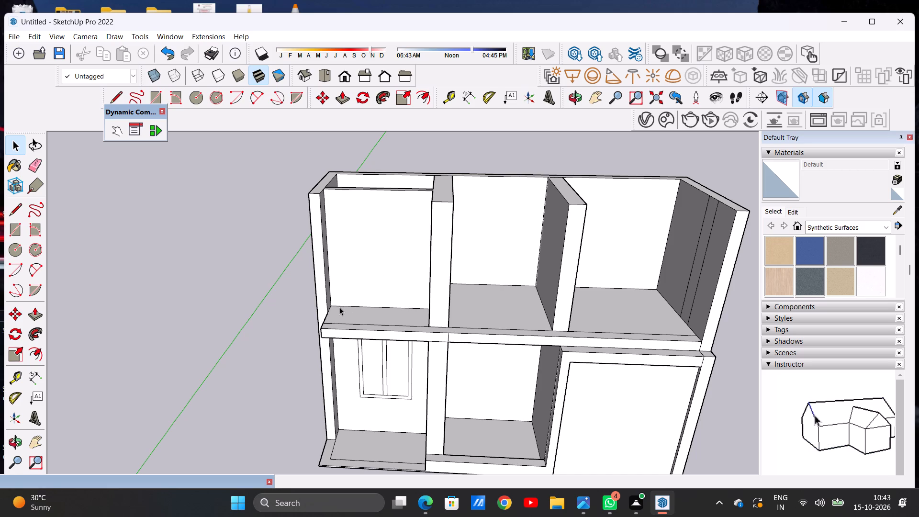
{"action": "scroll", "coordinate": [382, 281], "scroll_direction": "down", "scroll_amount": 3}
{"action": "middle_click_drag", "start_coordinate": [308, 298], "coordinate": [385, 265]}
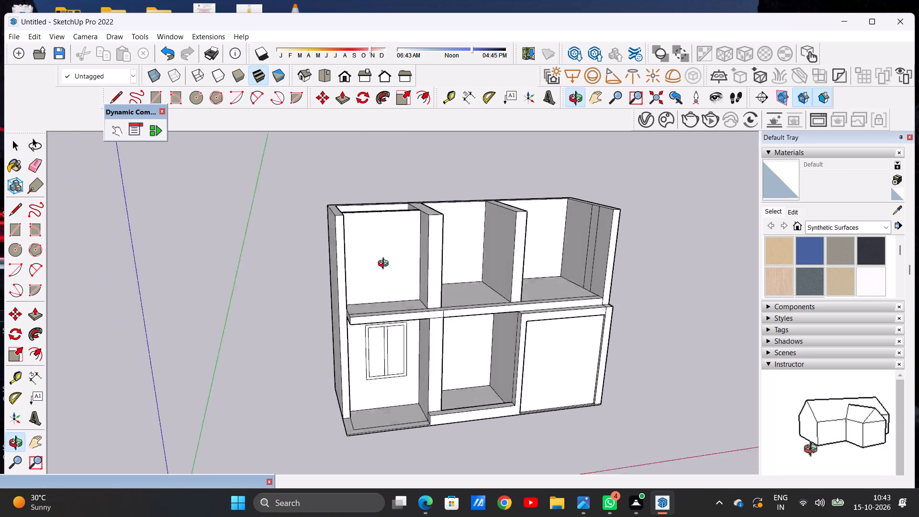
Push/Pull the end face of the projecting slab edge above the window out to the outer face of the side wall.
{"action": "middle_click_drag", "start_coordinate": [385, 265], "coordinate": [466, 240]}
{"action": "scroll", "coordinate": [366, 313], "scroll_direction": "up", "scroll_amount": 11}
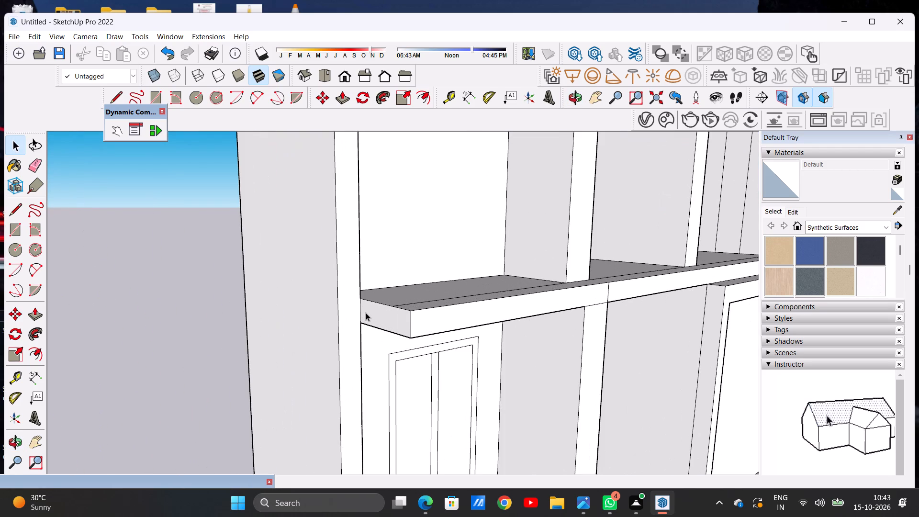
{"action": "key", "text": "p"}
{"action": "scroll", "coordinate": [375, 312], "scroll_direction": "up", "scroll_amount": 3}
{"action": "left_click", "coordinate": [386, 311]}
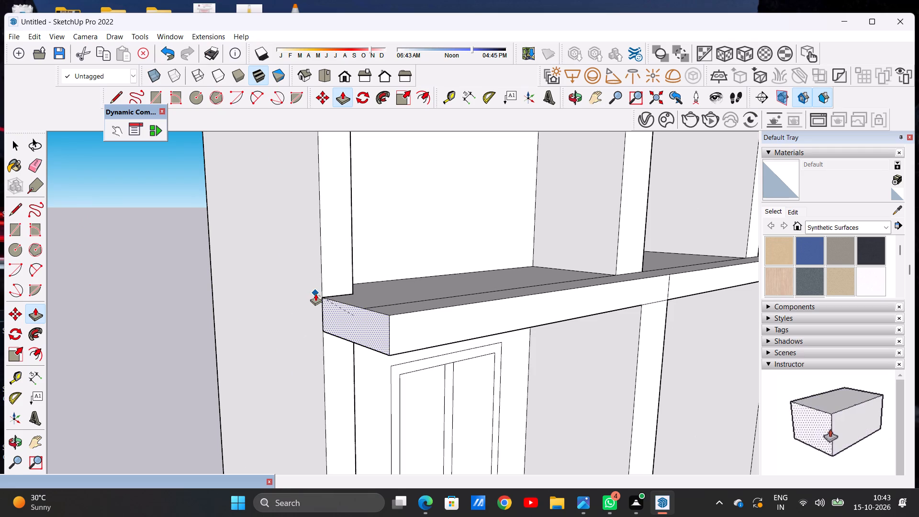
{"action": "left_click", "coordinate": [315, 293]}
{"action": "key", "text": "space"}
Draw a line on the slab from the side wall's inner front corner to the slab's front dividing line.
{"action": "scroll", "coordinate": [394, 313], "scroll_direction": "down", "scroll_amount": 9}
{"action": "middle_click_drag", "start_coordinate": [433, 326], "coordinate": [313, 354]}
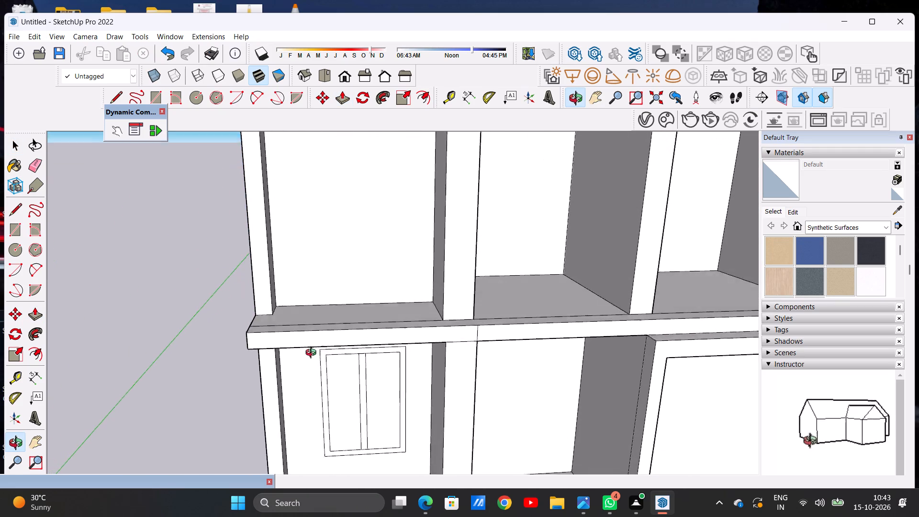
{"action": "middle_click_drag", "start_coordinate": [313, 354], "coordinate": [312, 373]}
{"action": "scroll", "coordinate": [395, 368], "scroll_direction": "down", "scroll_amount": 3}
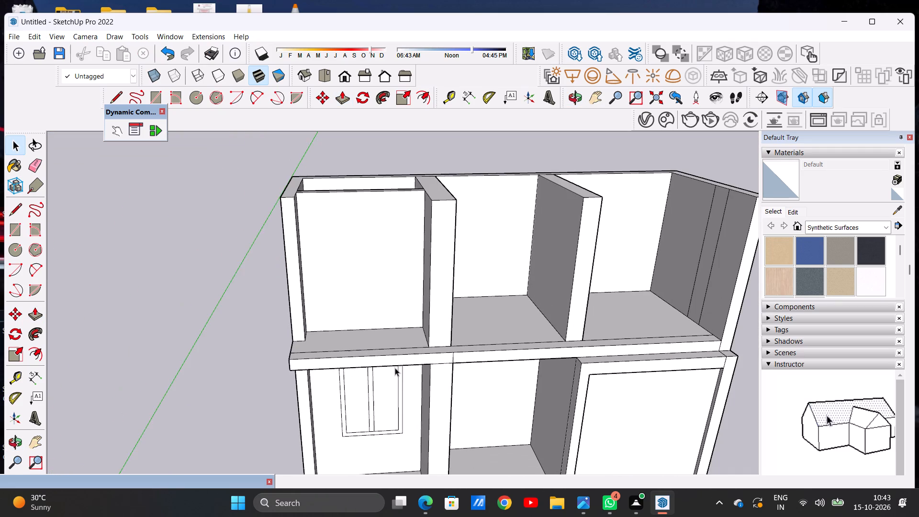
{"action": "scroll", "coordinate": [391, 367], "scroll_direction": "down", "scroll_amount": 1}
{"action": "middle_click_drag", "start_coordinate": [319, 333], "coordinate": [299, 391]}
{"action": "scroll", "coordinate": [304, 365], "scroll_direction": "up", "scroll_amount": 9}
{"action": "middle_click_drag", "start_coordinate": [314, 339], "coordinate": [314, 390]}
{"action": "key", "text": "l"}
{"action": "scroll", "coordinate": [323, 368], "scroll_direction": "up", "scroll_amount": 4}
{"action": "scroll", "coordinate": [323, 368], "scroll_direction": "down", "scroll_amount": 1}
{"action": "scroll", "coordinate": [323, 368], "scroll_direction": "up", "scroll_amount": 3}
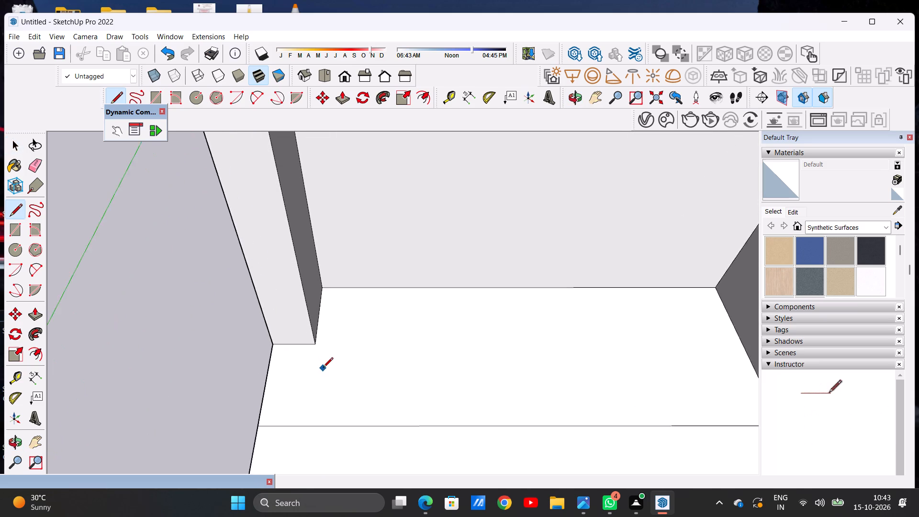
{"action": "scroll", "coordinate": [323, 368], "scroll_direction": "up", "scroll_amount": 3}
{"action": "left_click", "coordinate": [309, 336]}
{"action": "scroll", "coordinate": [302, 382], "scroll_direction": "down", "scroll_amount": 7}
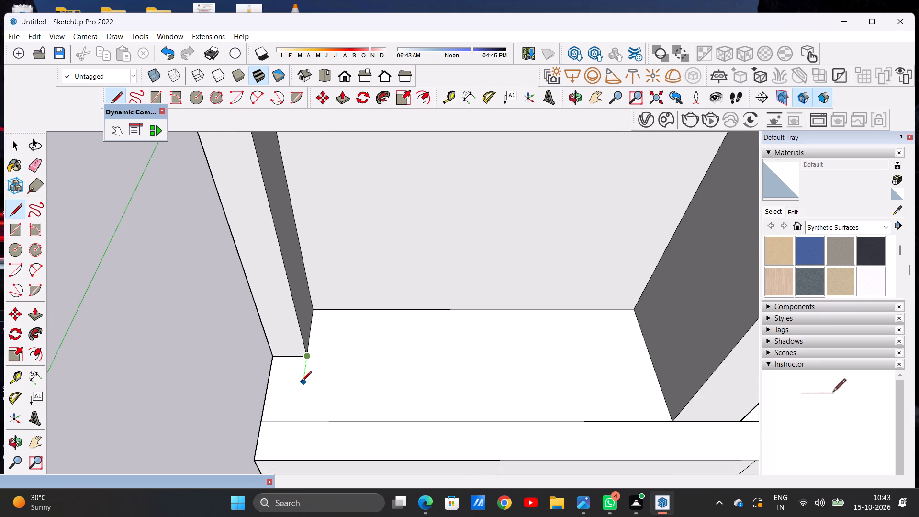
{"action": "left_click", "coordinate": [294, 420]}
{"action": "key", "text": "space"}
Push/Pull the upper side wall's front end face forward to the dividing line on the slab.
{"action": "scroll", "coordinate": [367, 403], "scroll_direction": "down", "scroll_amount": 12}
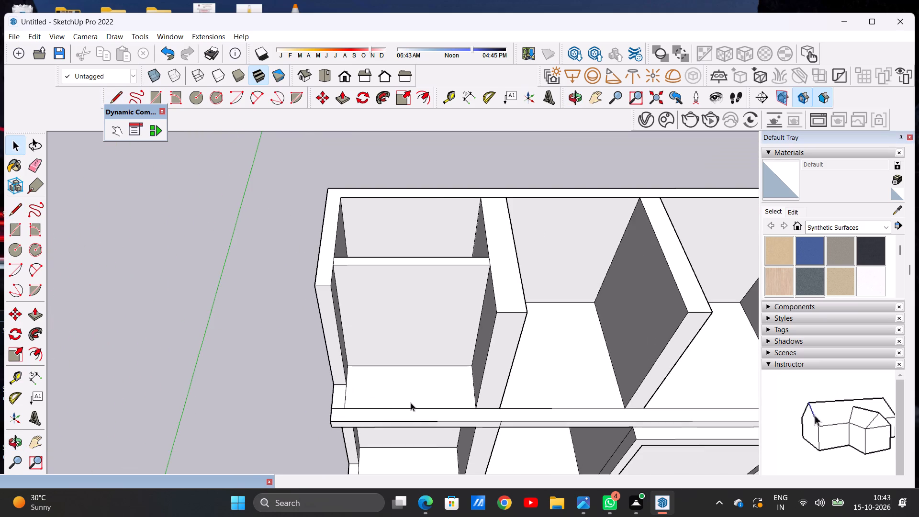
{"action": "middle_click_drag", "start_coordinate": [413, 391], "coordinate": [401, 286]}
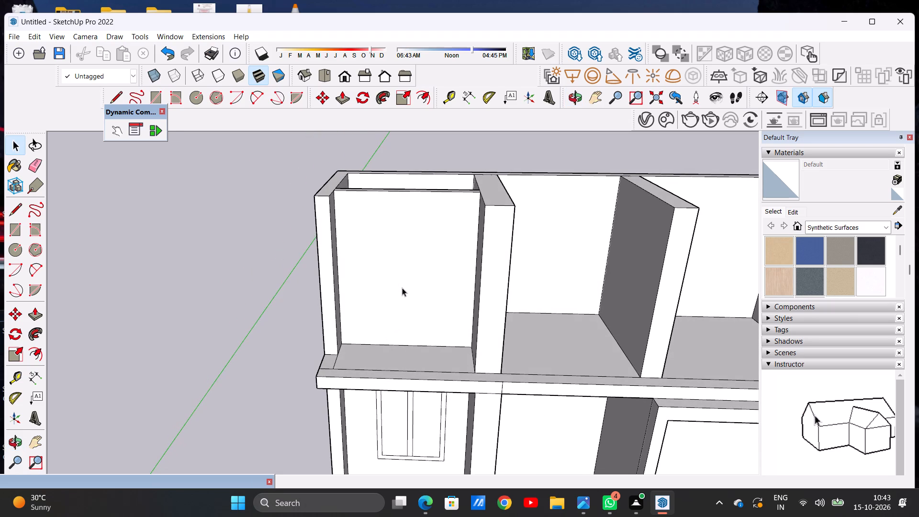
{"action": "scroll", "coordinate": [415, 307], "scroll_direction": "down", "scroll_amount": 5}
{"action": "scroll", "coordinate": [417, 283], "scroll_direction": "up", "scroll_amount": 4}
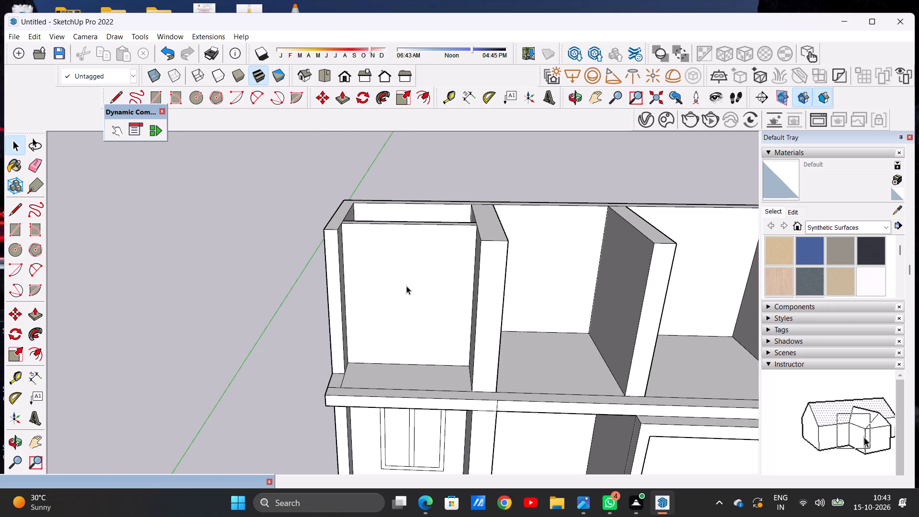
{"action": "middle_click_drag", "start_coordinate": [407, 286], "coordinate": [553, 377]}
{"action": "scroll", "coordinate": [365, 361], "scroll_direction": "up", "scroll_amount": 6}
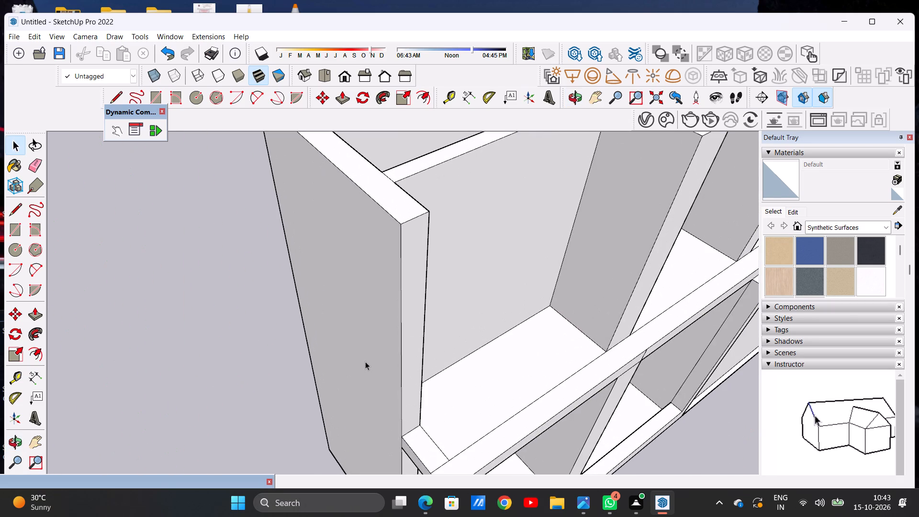
{"action": "key", "text": "p"}
{"action": "left_click", "coordinate": [408, 297]}
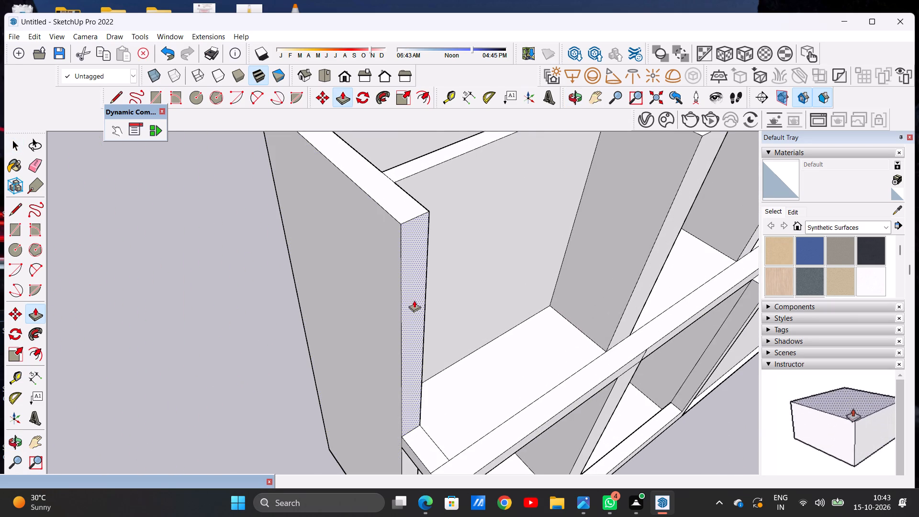
{"action": "scroll", "coordinate": [424, 308], "scroll_direction": "down", "scroll_amount": 6}
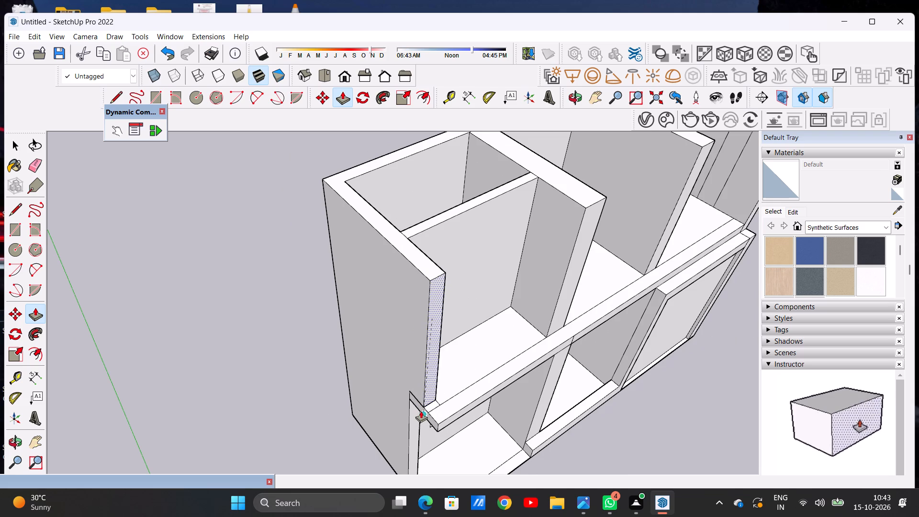
{"action": "left_click", "coordinate": [424, 415]}
{"action": "key", "text": "space"}
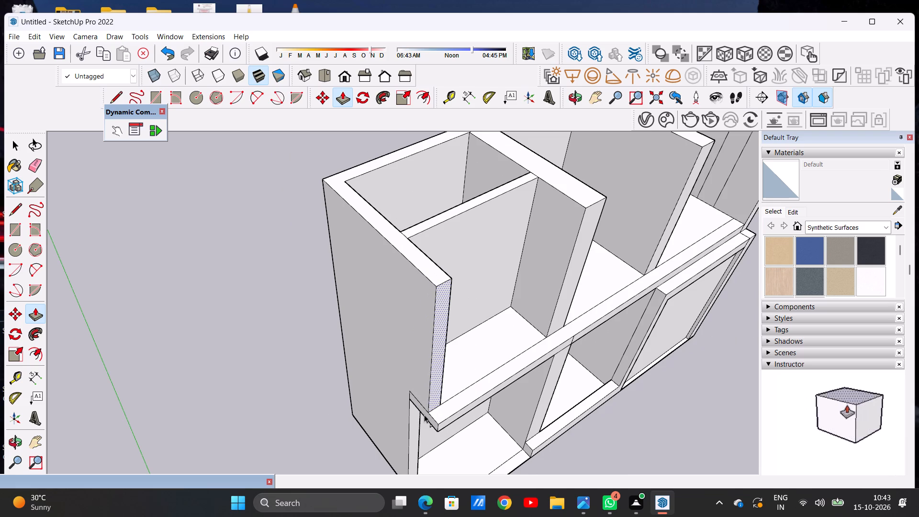
Examine the extended side wall and the upper bay above the window from angled and front views.
{"action": "scroll", "coordinate": [416, 393], "scroll_direction": "up", "scroll_amount": 16}
{"action": "scroll", "coordinate": [401, 384], "scroll_direction": "down", "scroll_amount": 17}
{"action": "middle_click_drag", "start_coordinate": [531, 370], "coordinate": [355, 331]}
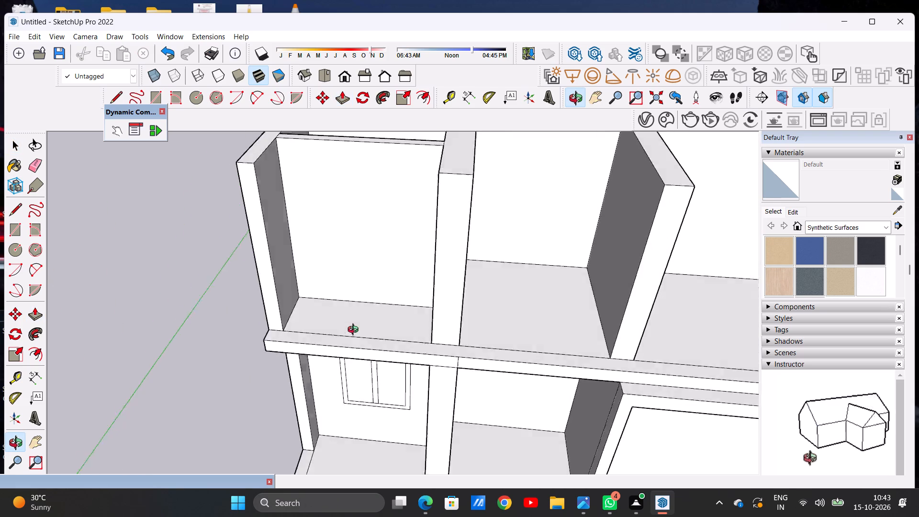
{"action": "middle_click_drag", "start_coordinate": [355, 331], "coordinate": [404, 368]}
{"action": "scroll", "coordinate": [409, 372], "scroll_direction": "down", "scroll_amount": 7}
{"action": "middle_click_drag", "start_coordinate": [424, 369], "coordinate": [413, 304]}
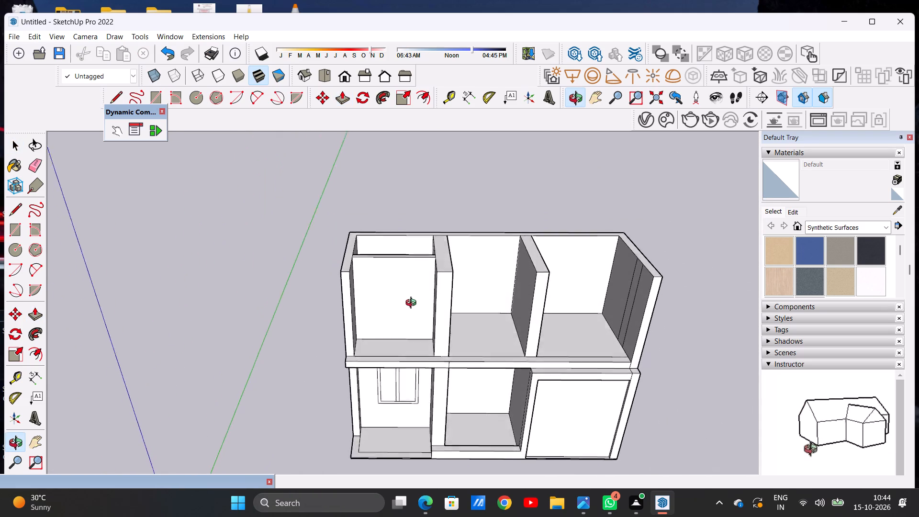
{"action": "middle_click_drag", "start_coordinate": [413, 304], "coordinate": [410, 256]}
{"action": "scroll", "coordinate": [391, 293], "scroll_direction": "up", "scroll_amount": 4}
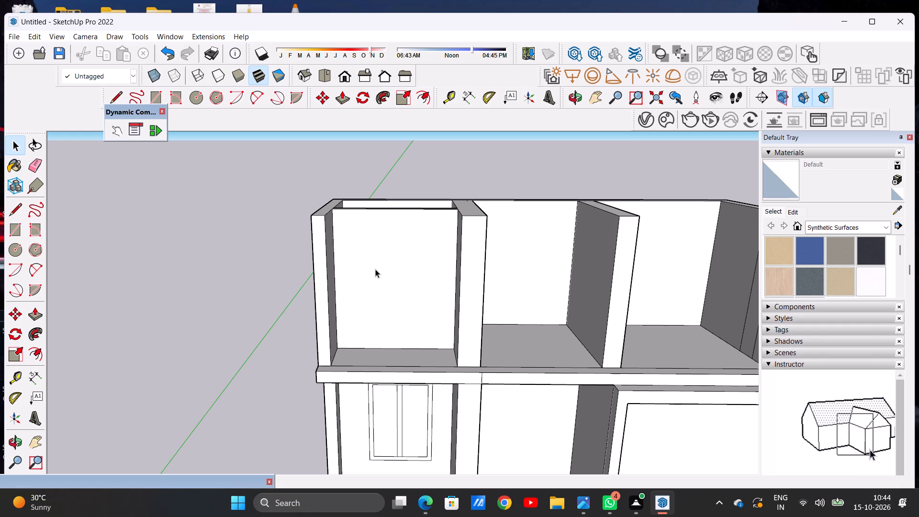
Draw a large window rectangle on the recessed front wall of the upper bay, leaving wall margins on all sides.
{"action": "scroll", "coordinate": [376, 270], "scroll_direction": "up", "scroll_amount": 4}
{"action": "middle_click_drag", "start_coordinate": [412, 327], "coordinate": [401, 306]}
{"action": "scroll", "coordinate": [400, 307], "scroll_direction": "up", "scroll_amount": 1}
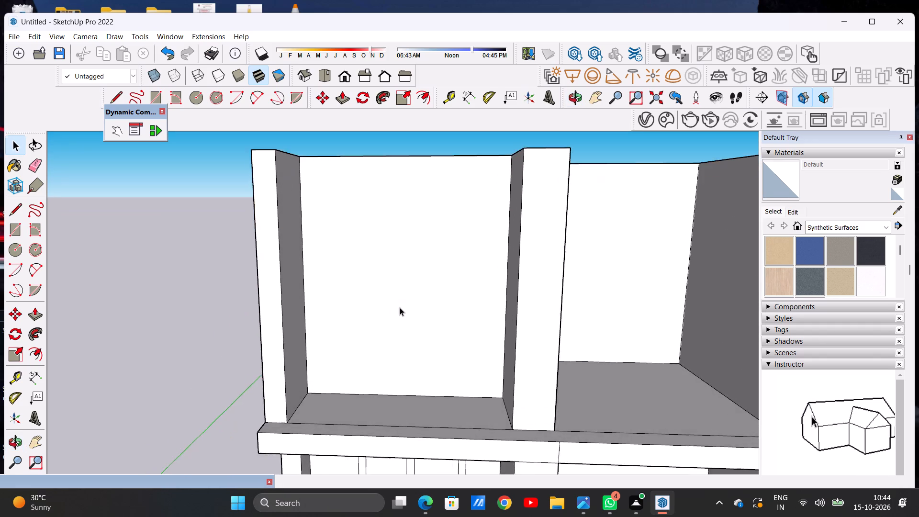
{"action": "scroll", "coordinate": [374, 388], "scroll_direction": "down", "scroll_amount": 10}
{"action": "scroll", "coordinate": [377, 355], "scroll_direction": "up", "scroll_amount": 6}
{"action": "middle_click_drag", "start_coordinate": [379, 365], "coordinate": [384, 346]}
{"action": "scroll", "coordinate": [384, 346], "scroll_direction": "up", "scroll_amount": 1}
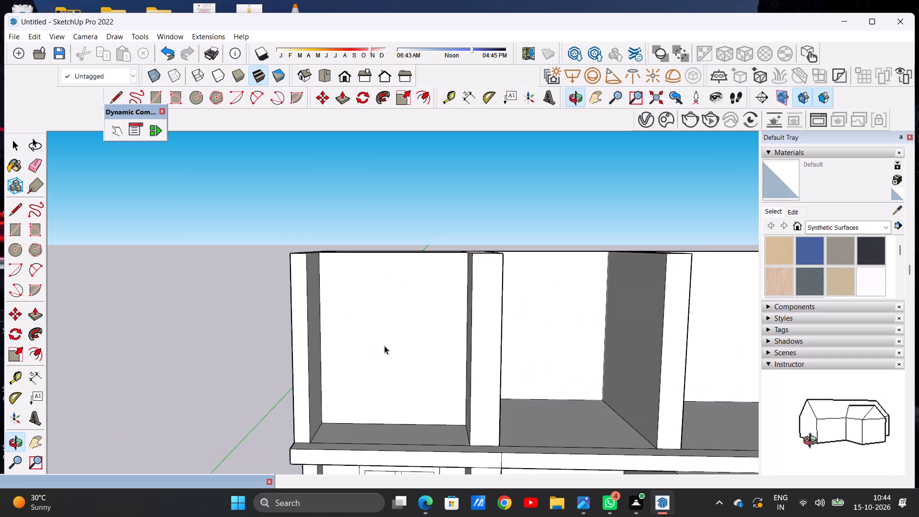
{"action": "scroll", "coordinate": [384, 346], "scroll_direction": "up", "scroll_amount": 1}
{"action": "key", "text": "r"}
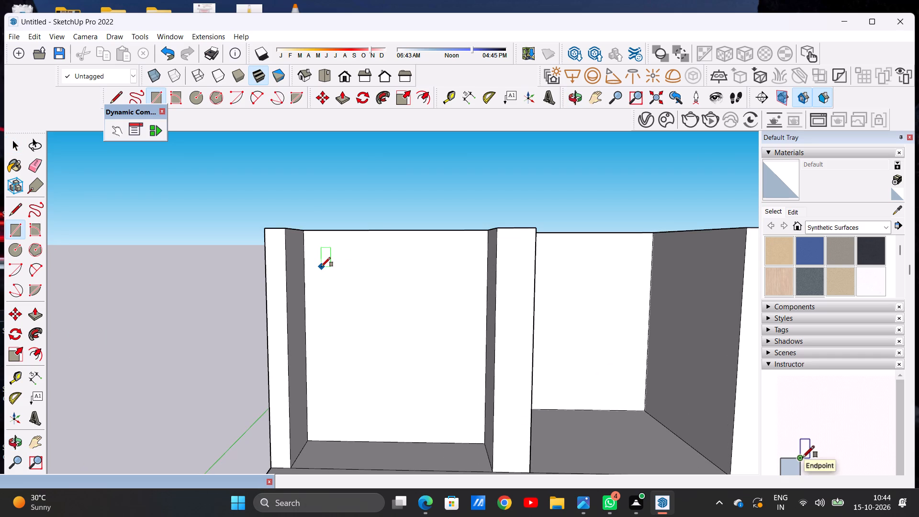
{"action": "left_click", "coordinate": [321, 267]}
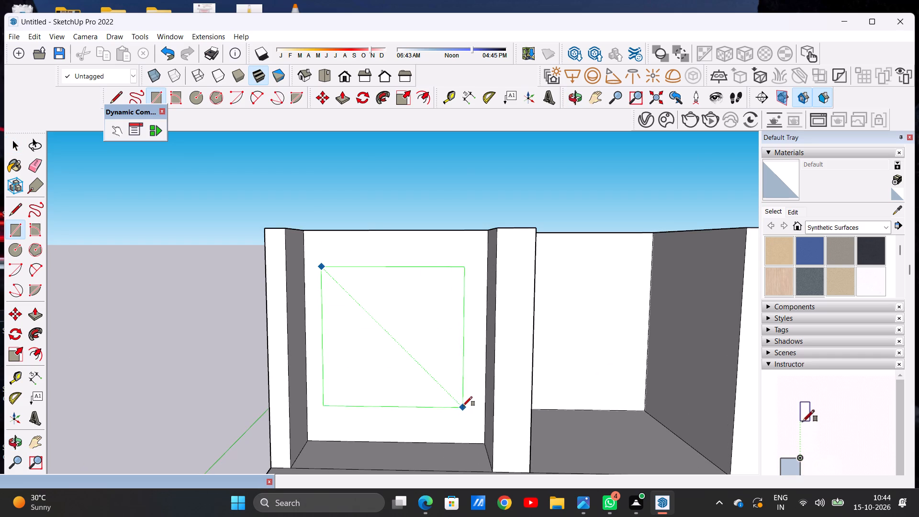
{"action": "left_click", "coordinate": [463, 406]}
{"action": "key", "text": "space"}
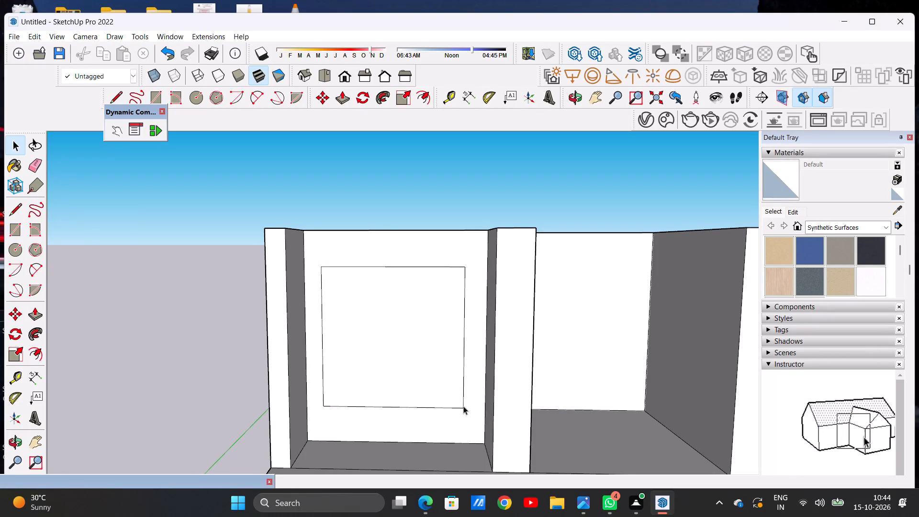
Offset the upper window rectangle slightly inward to outline a narrow frame.
{"action": "type", "text": "of"}
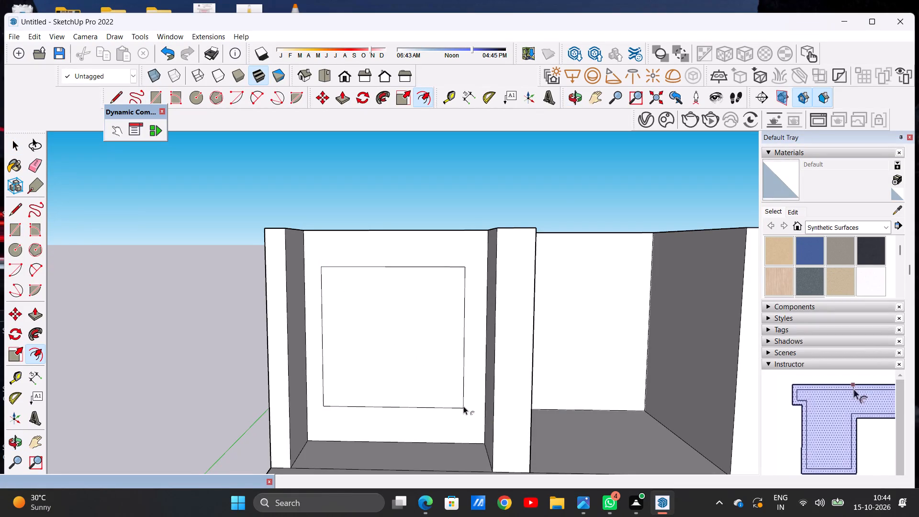
{"action": "left_click", "coordinate": [345, 289]}
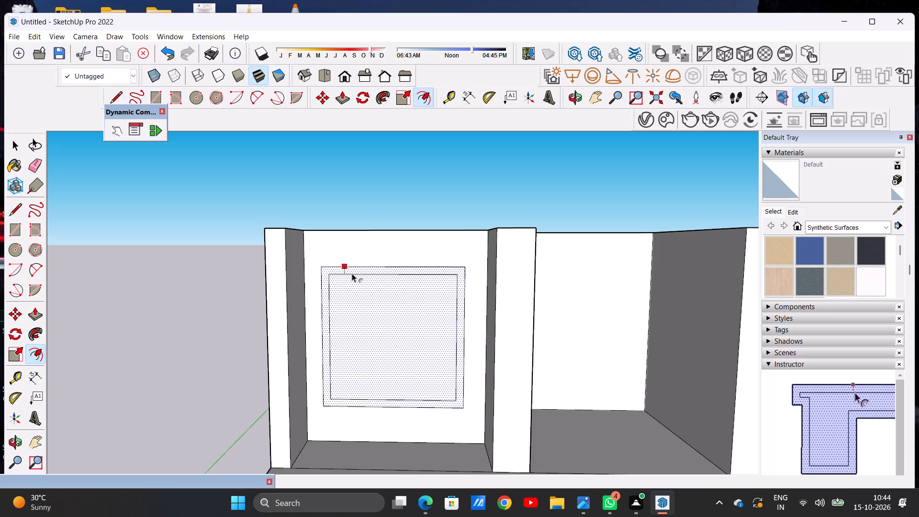
{"action": "left_click", "coordinate": [352, 273]}
{"action": "key", "text": "space"}
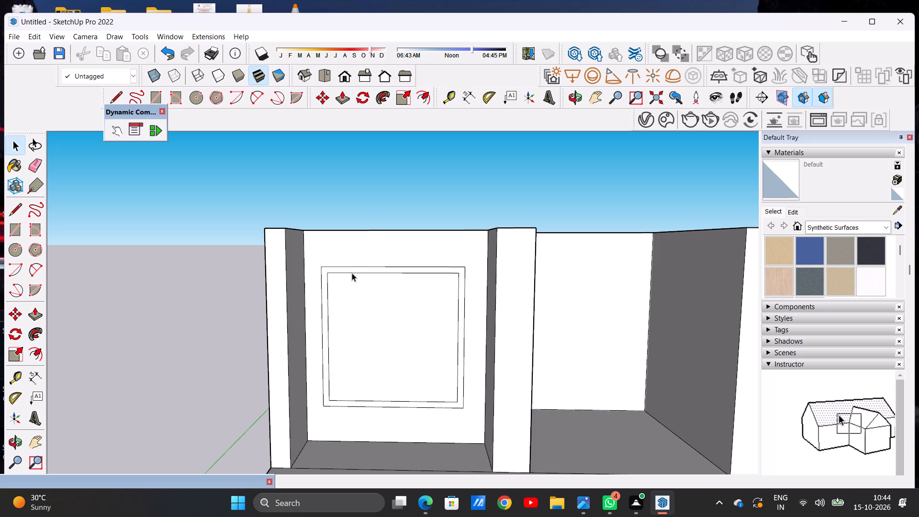
Draw two closely spaced vertical lines inside the frame, about a third of the way across, to outline a mullion.
{"action": "key", "text": "l"}
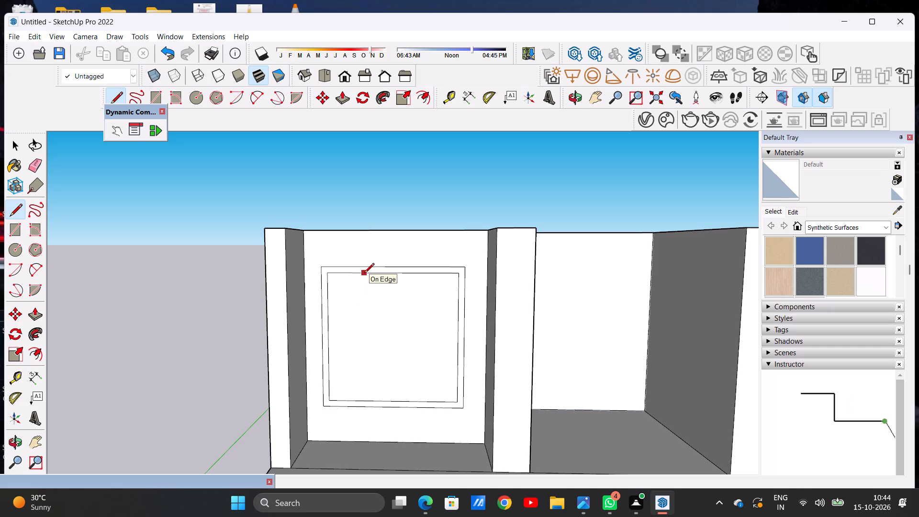
{"action": "left_click", "coordinate": [364, 274]}
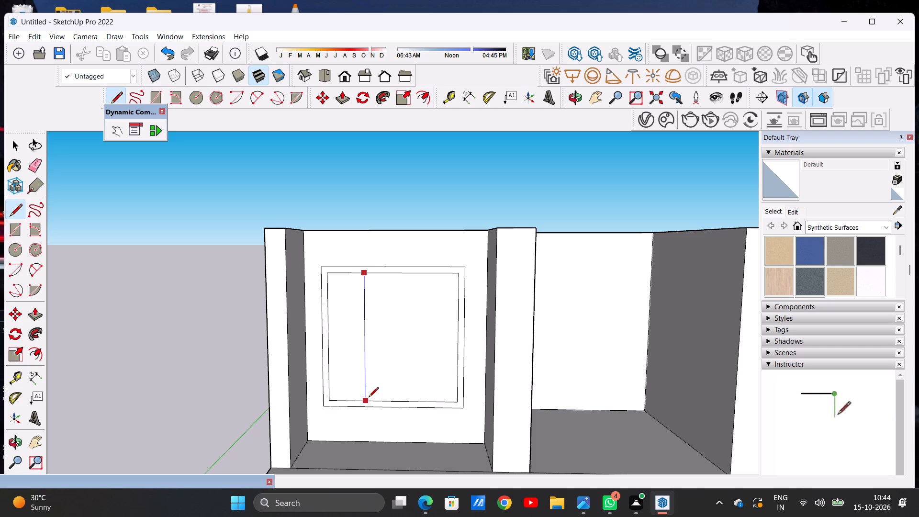
{"action": "left_click", "coordinate": [369, 399]}
{"action": "scroll", "coordinate": [373, 281], "scroll_direction": "up", "scroll_amount": 5}
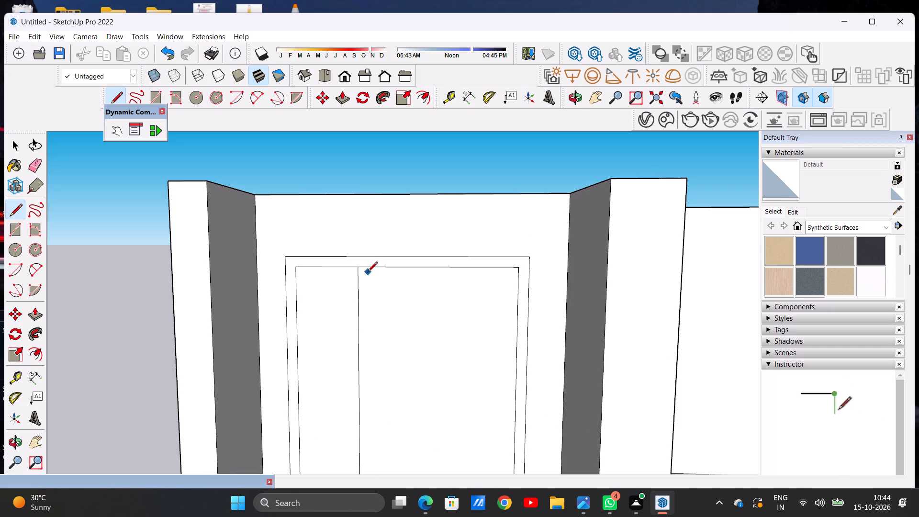
{"action": "left_click", "coordinate": [365, 267]}
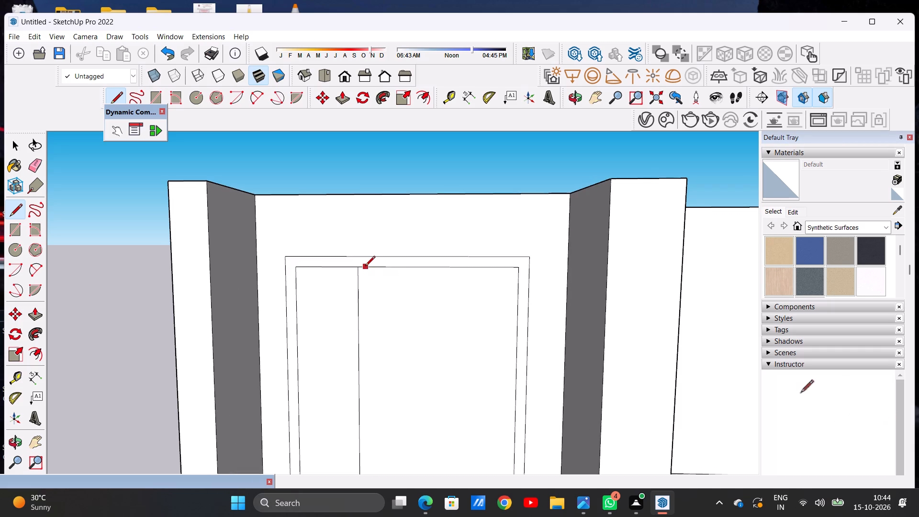
{"action": "scroll", "coordinate": [365, 281], "scroll_direction": "down", "scroll_amount": 8}
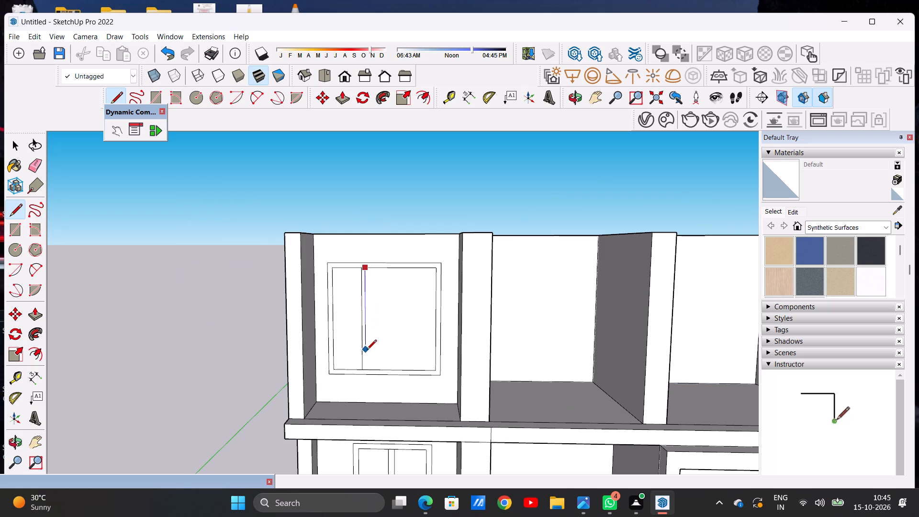
{"action": "scroll", "coordinate": [367, 355], "scroll_direction": "up", "scroll_amount": 5}
{"action": "left_click", "coordinate": [367, 376]}
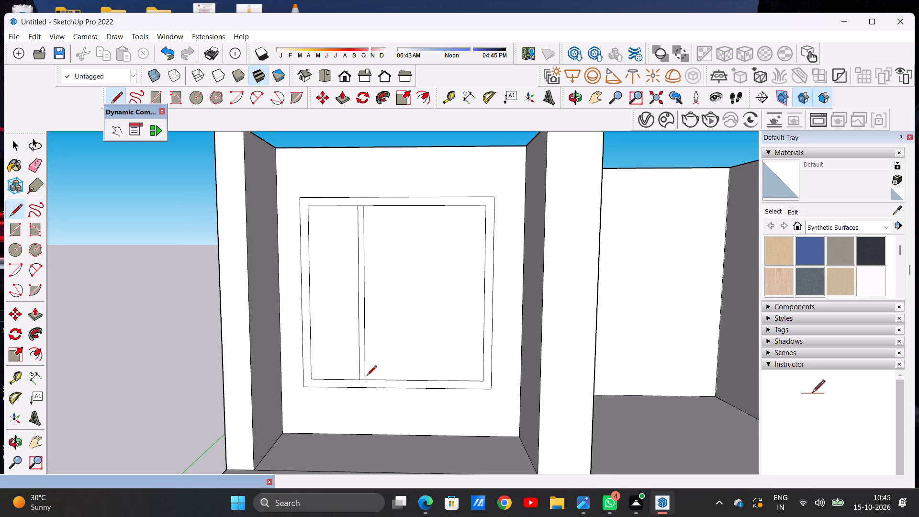
{"action": "key", "text": "space"}
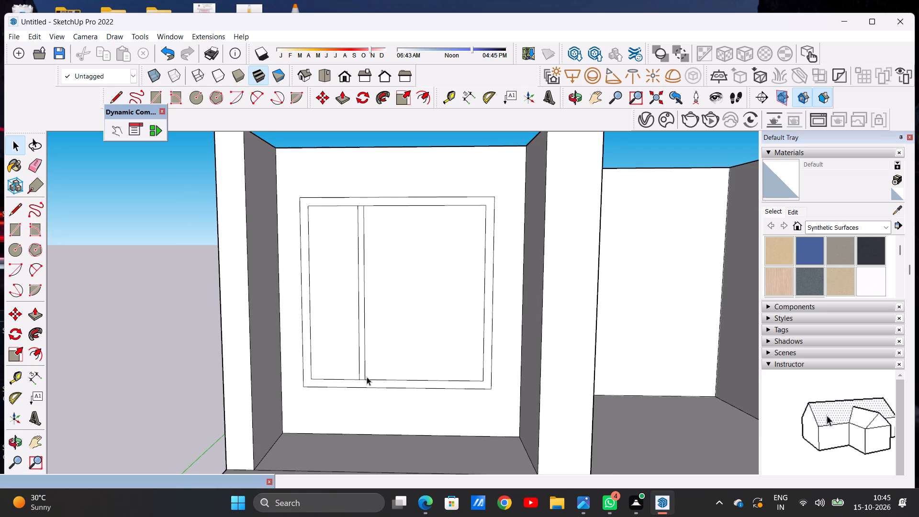
Copy the upper window's mullion sideways along the frame's bottom edge to about two-thirds of the way across.
{"action": "scroll", "coordinate": [370, 376], "scroll_direction": "down", "scroll_amount": 1}
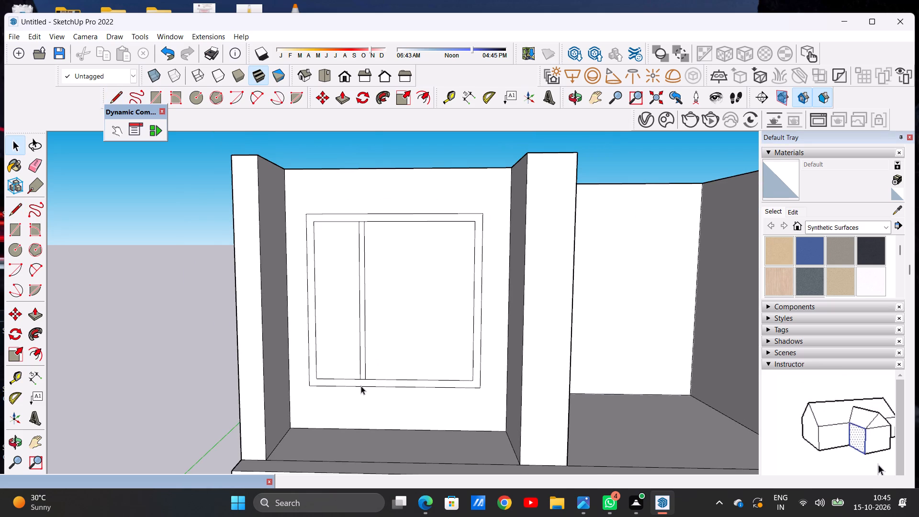
{"action": "scroll", "coordinate": [363, 385], "scroll_direction": "up", "scroll_amount": 6}
{"action": "scroll", "coordinate": [363, 385], "scroll_direction": "down", "scroll_amount": 1}
{"action": "scroll", "coordinate": [363, 385], "scroll_direction": "up", "scroll_amount": 3}
{"action": "double_click", "coordinate": [363, 363]}
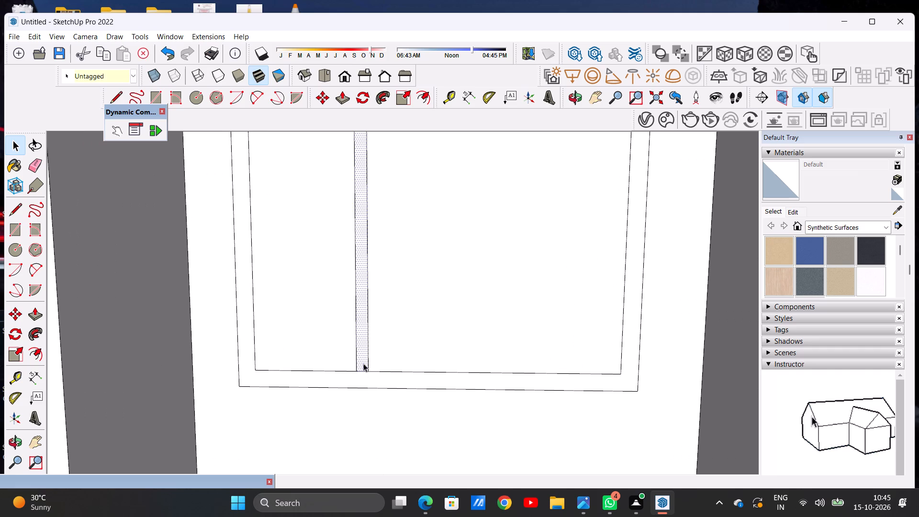
{"action": "key", "text": "m"}
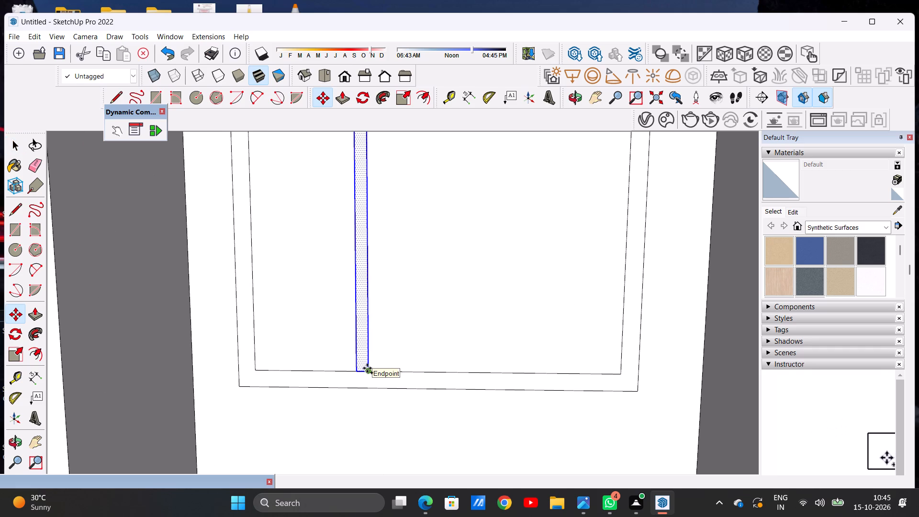
{"action": "left_click", "coordinate": [367, 368]}
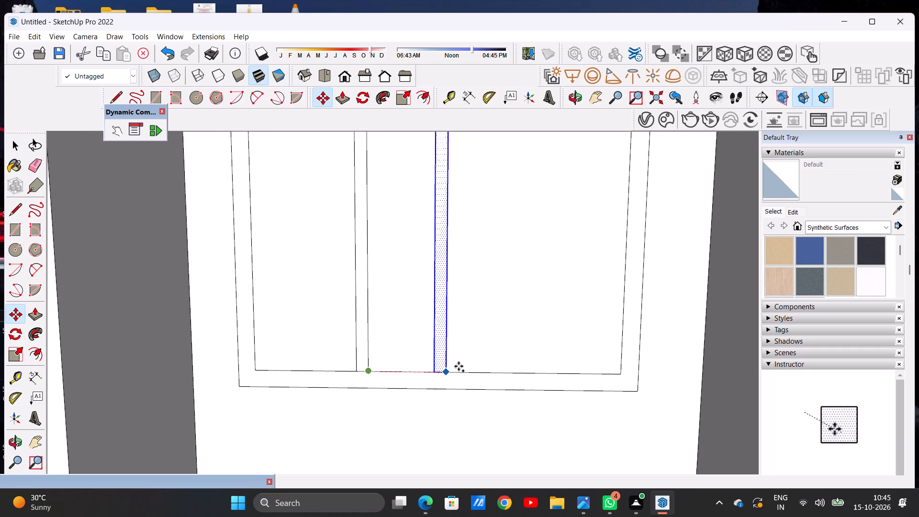
{"action": "scroll", "coordinate": [451, 363], "scroll_direction": "down", "scroll_amount": 10}
{"action": "scroll", "coordinate": [485, 369], "scroll_direction": "up", "scroll_amount": 6}
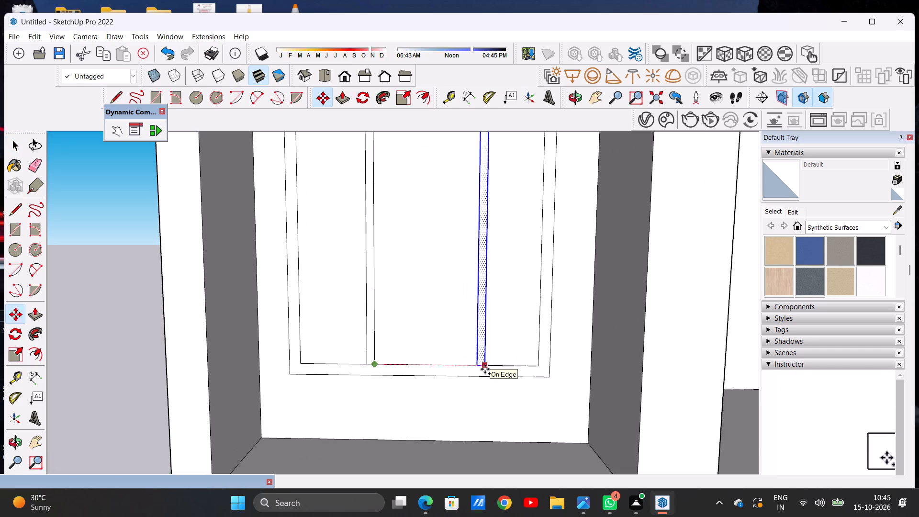
{"action": "scroll", "coordinate": [482, 377], "scroll_direction": "down", "scroll_amount": 4}
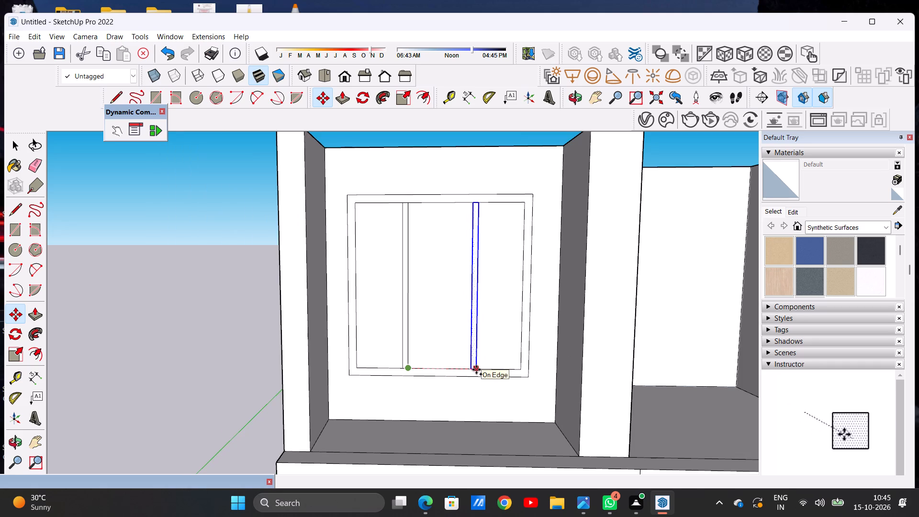
{"action": "left_click", "coordinate": [476, 370]}
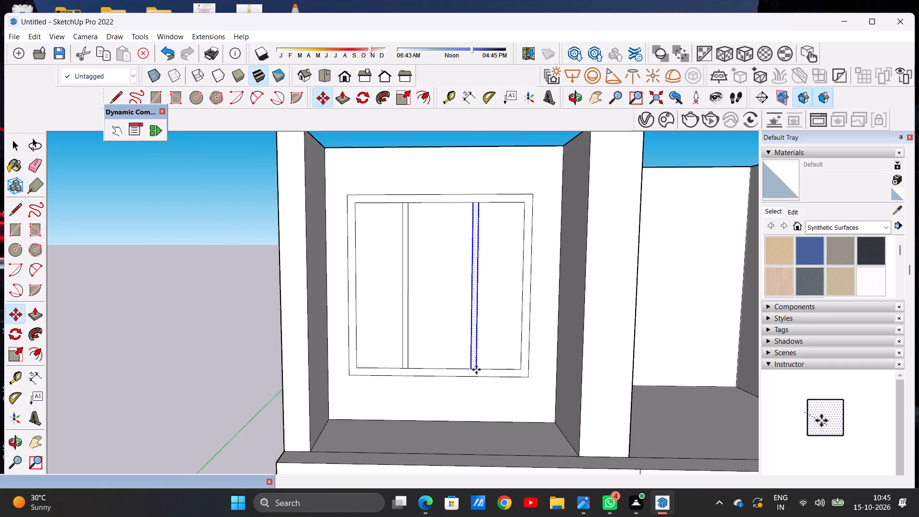
{"action": "key", "text": "space"}
{"action": "left_click", "coordinate": [51, 294]}
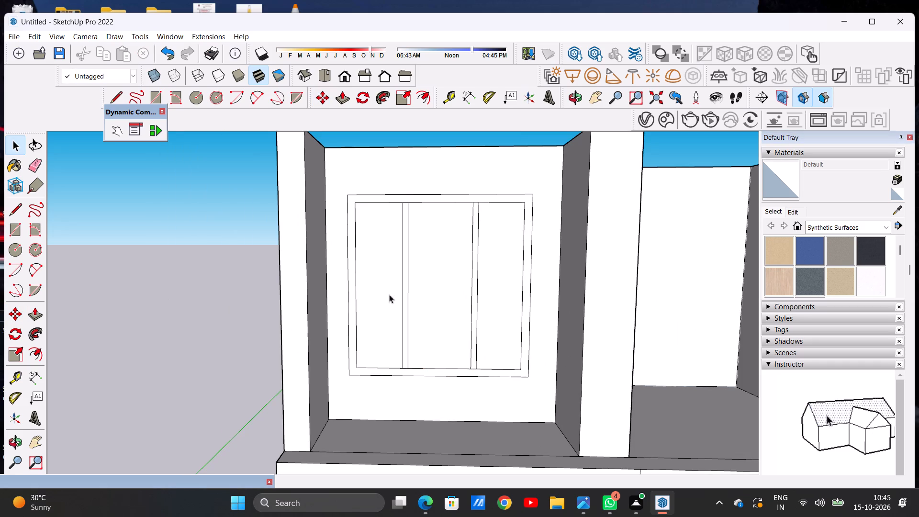
Examine the two-mullion upper window and both floors of the elevation from front and raised views.
{"action": "scroll", "coordinate": [445, 295], "scroll_direction": "up", "scroll_amount": 1}
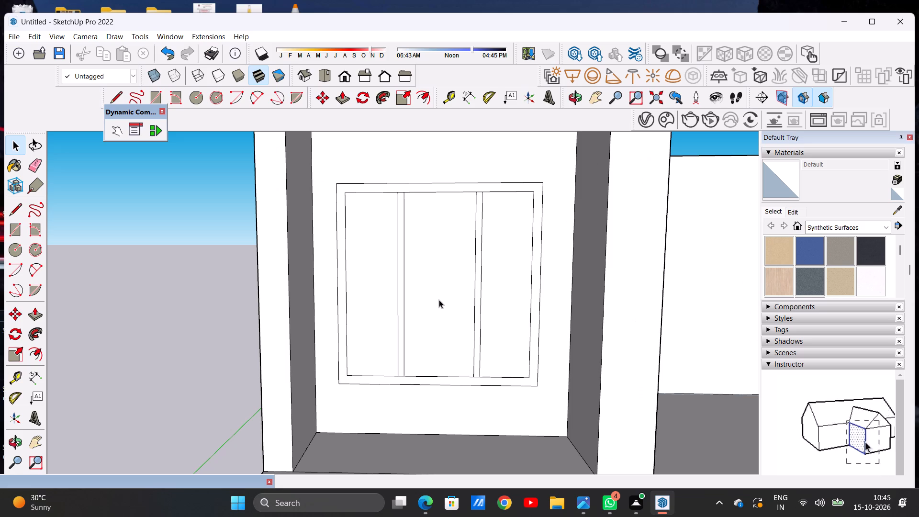
{"action": "scroll", "coordinate": [493, 269], "scroll_direction": "down", "scroll_amount": 7}
{"action": "middle_click_drag", "start_coordinate": [419, 332], "coordinate": [420, 370]}
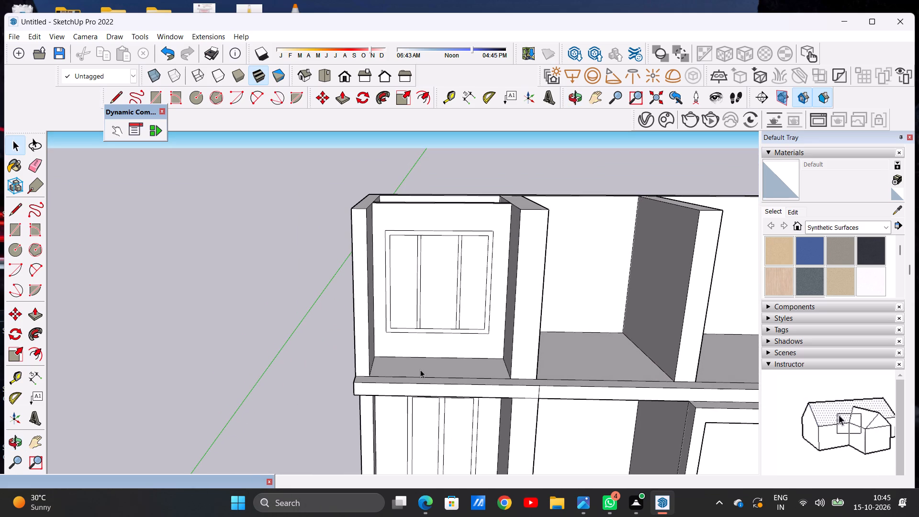
{"action": "scroll", "coordinate": [420, 370], "scroll_direction": "down", "scroll_amount": 2}
{"action": "middle_click_drag", "start_coordinate": [447, 383], "coordinate": [434, 348]}
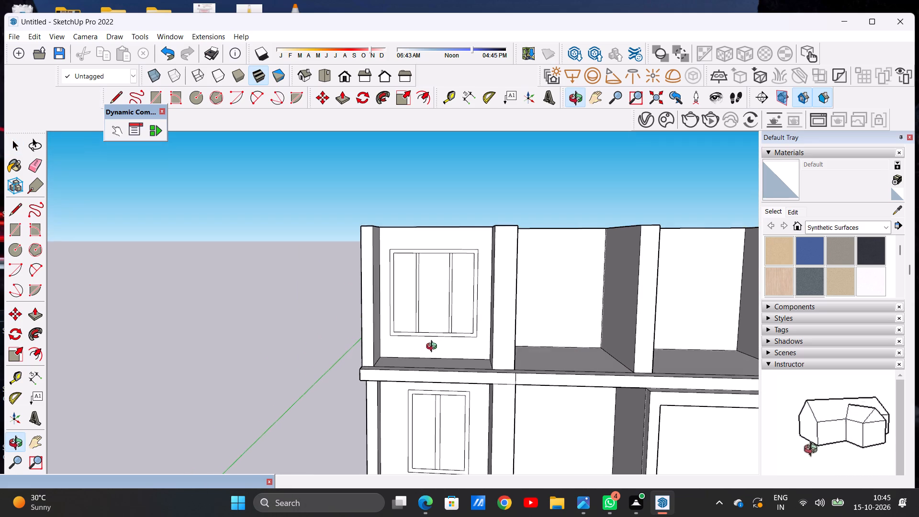
{"action": "middle_click_drag", "start_coordinate": [434, 348], "coordinate": [434, 347]}
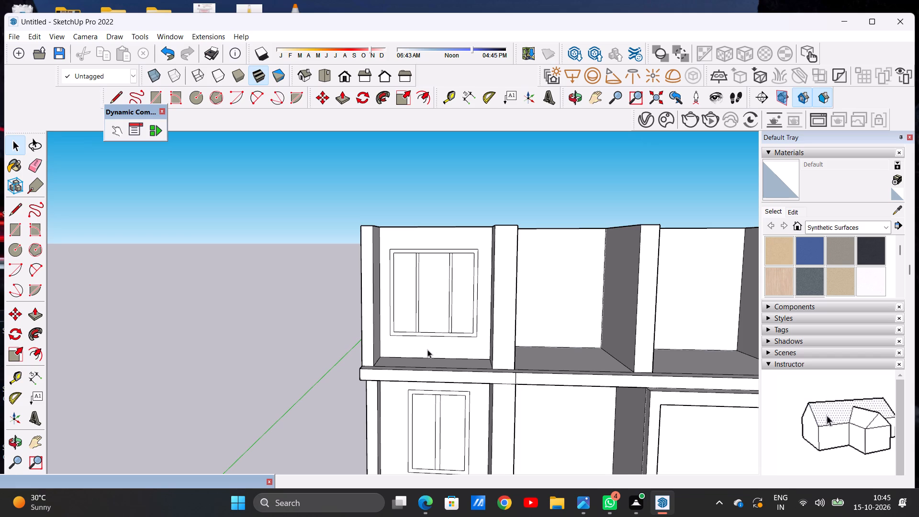
{"action": "middle_click_drag", "start_coordinate": [427, 349], "coordinate": [439, 367]}
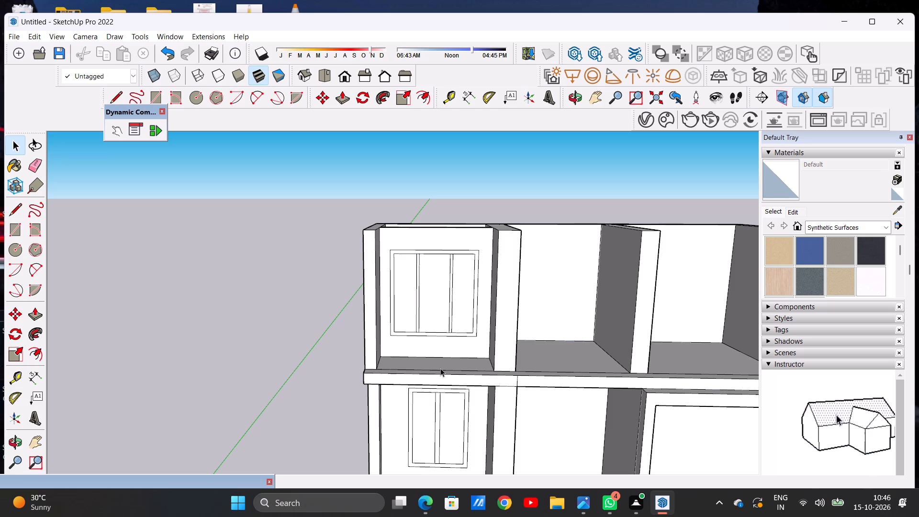
{"action": "scroll", "coordinate": [430, 368], "scroll_direction": "down", "scroll_amount": 8}
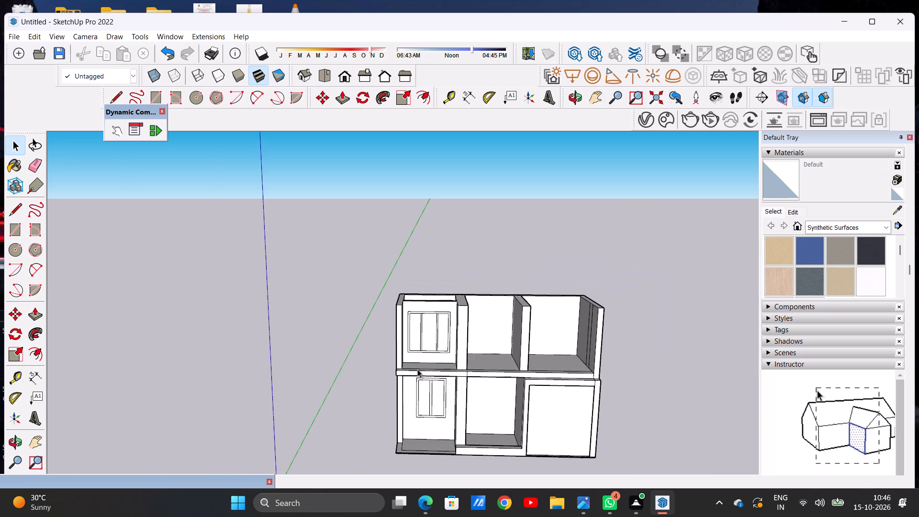
{"action": "scroll", "coordinate": [415, 360], "scroll_direction": "up", "scroll_amount": 5}
{"action": "middle_click_drag", "start_coordinate": [444, 348], "coordinate": [422, 428]}
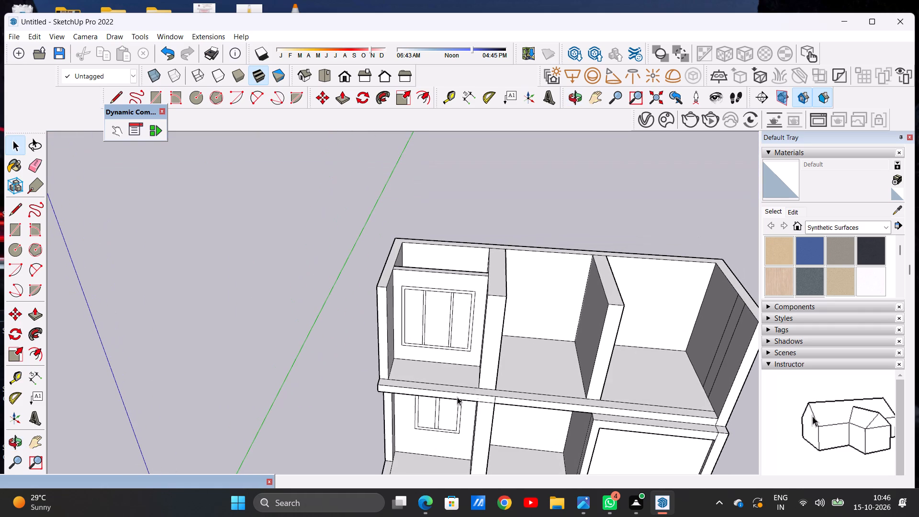
{"action": "middle_click_drag", "start_coordinate": [477, 361], "coordinate": [500, 398]}
Draw two short lines across the slab ledge, extending both sides of the wall beside the window bay to the slab's front edge.
{"action": "scroll", "coordinate": [493, 395], "scroll_direction": "up", "scroll_amount": 2}
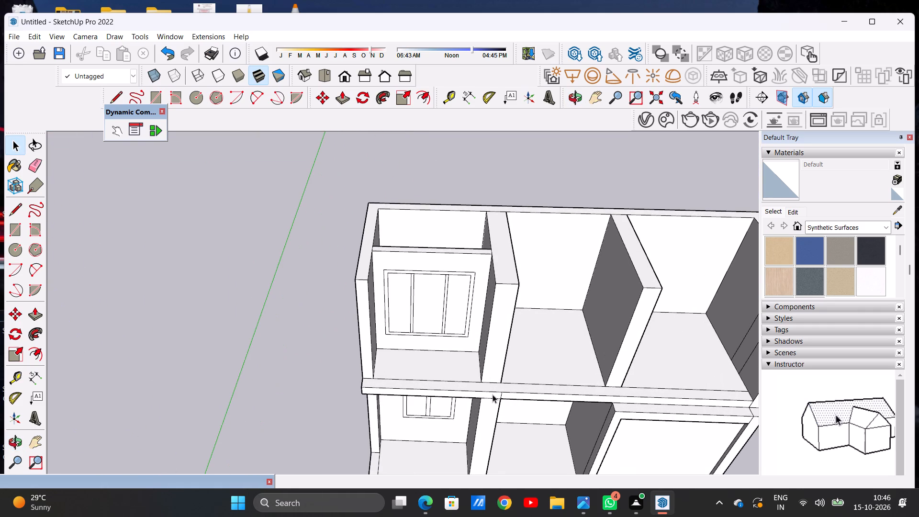
{"action": "scroll", "coordinate": [499, 384], "scroll_direction": "up", "scroll_amount": 2}
{"action": "middle_click_drag", "start_coordinate": [488, 384], "coordinate": [490, 403]}
{"action": "scroll", "coordinate": [494, 401], "scroll_direction": "up", "scroll_amount": 6}
{"action": "middle_click_drag", "start_coordinate": [475, 395], "coordinate": [461, 400]}
{"action": "key", "text": "l"}
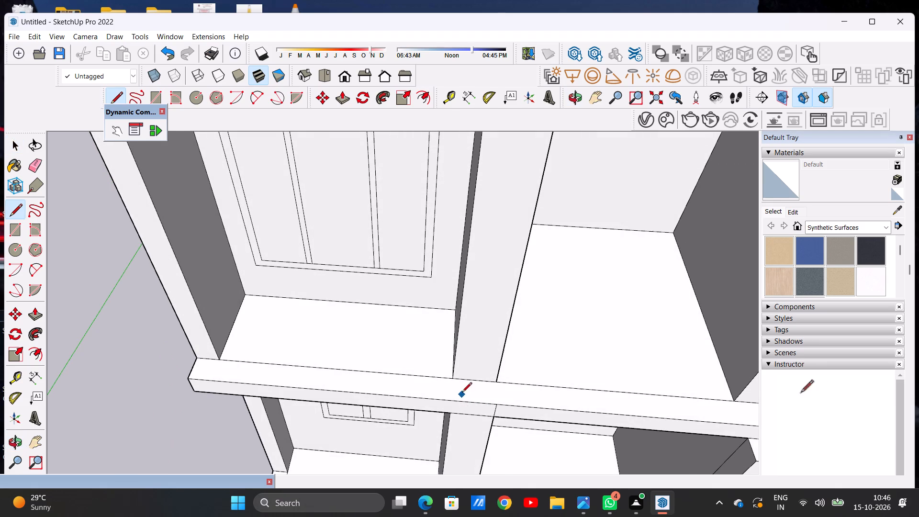
{"action": "scroll", "coordinate": [462, 392], "scroll_direction": "up", "scroll_amount": 12}
{"action": "left_click", "coordinate": [439, 352]}
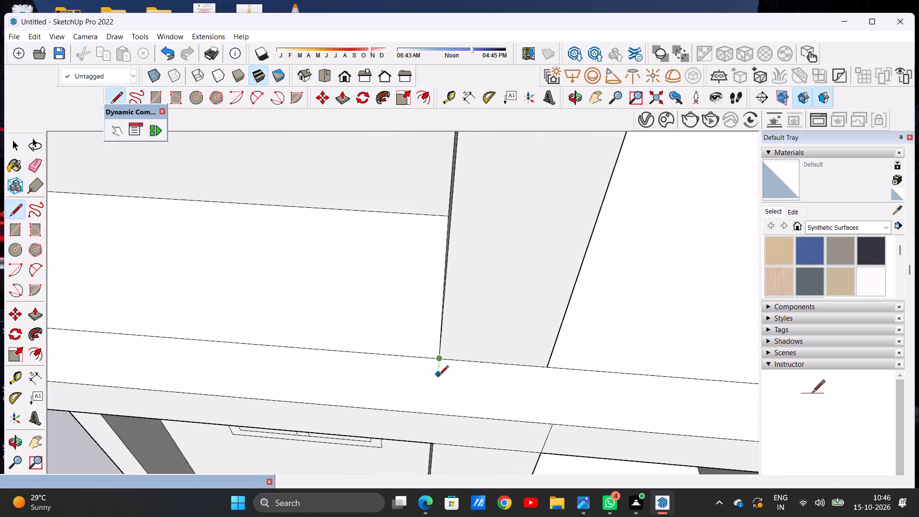
{"action": "left_click", "coordinate": [432, 419]}
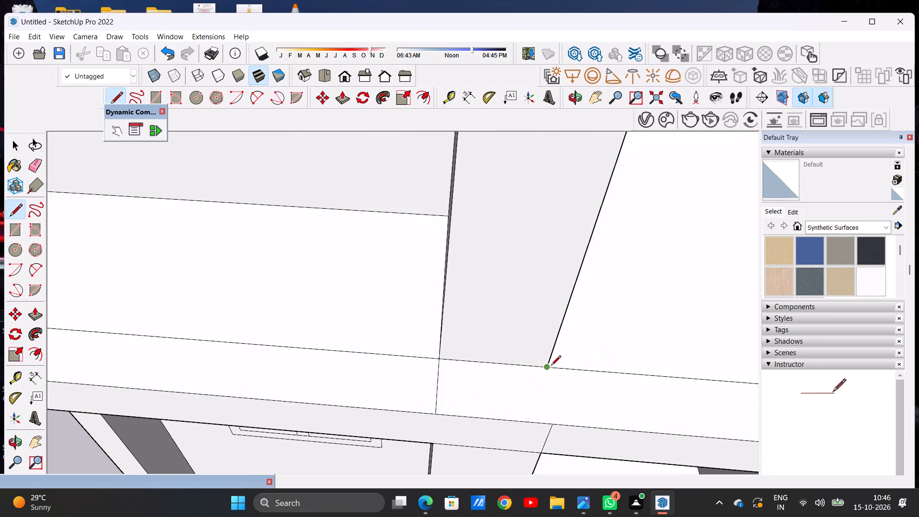
{"action": "left_click", "coordinate": [551, 366]}
{"action": "left_click", "coordinate": [550, 422]}
{"action": "key", "text": "space"}
Push/Pull the front end face of the upper wall between the window bay and middle bay forward to the slab's front edge.
{"action": "scroll", "coordinate": [468, 425], "scroll_direction": "down", "scroll_amount": 11}
{"action": "middle_click_drag", "start_coordinate": [470, 427], "coordinate": [459, 366]}
{"action": "scroll", "coordinate": [463, 382], "scroll_direction": "down", "scroll_amount": 6}
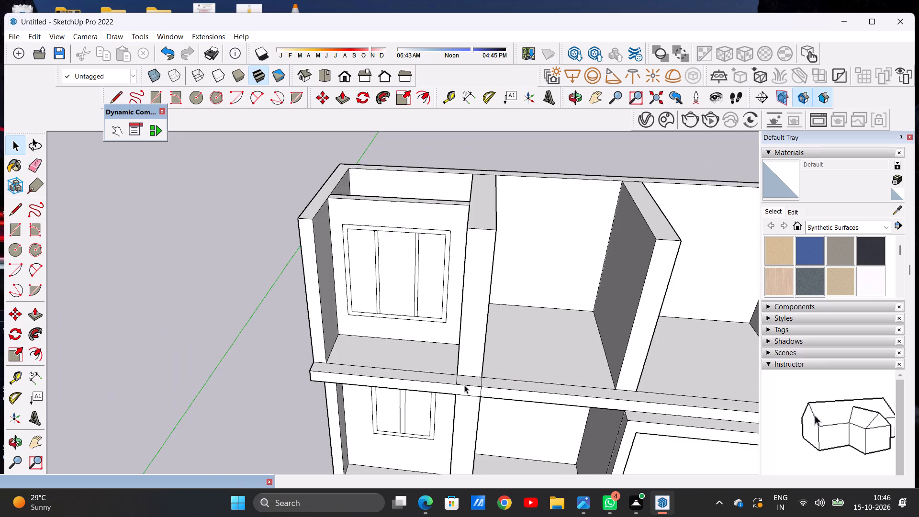
{"action": "scroll", "coordinate": [464, 385], "scroll_direction": "down", "scroll_amount": 2}
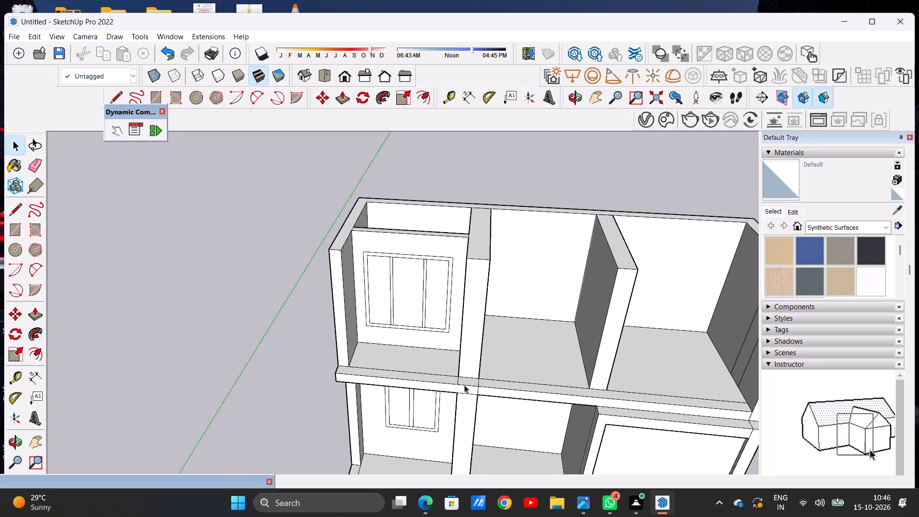
{"action": "scroll", "coordinate": [464, 385], "scroll_direction": "down", "scroll_amount": 5}
{"action": "middle_click_drag", "start_coordinate": [482, 385], "coordinate": [447, 330]}
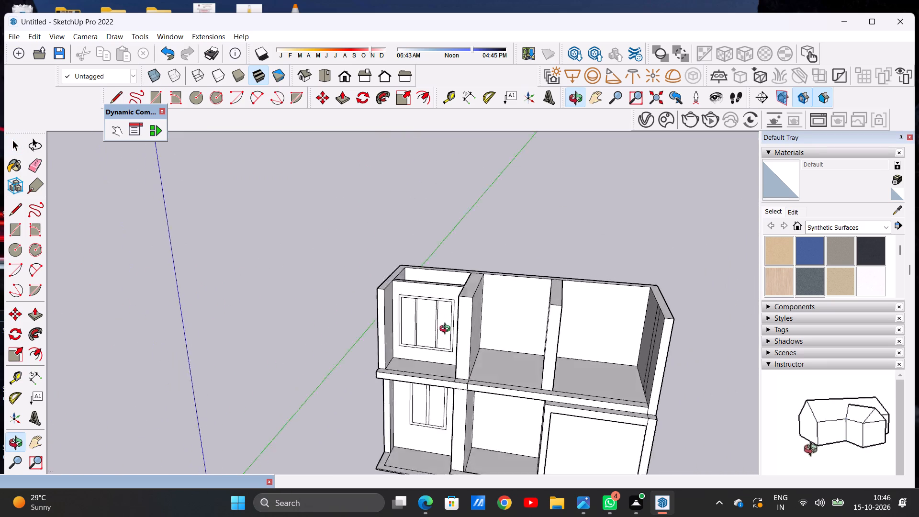
{"action": "middle_click_drag", "start_coordinate": [447, 330], "coordinate": [403, 291]}
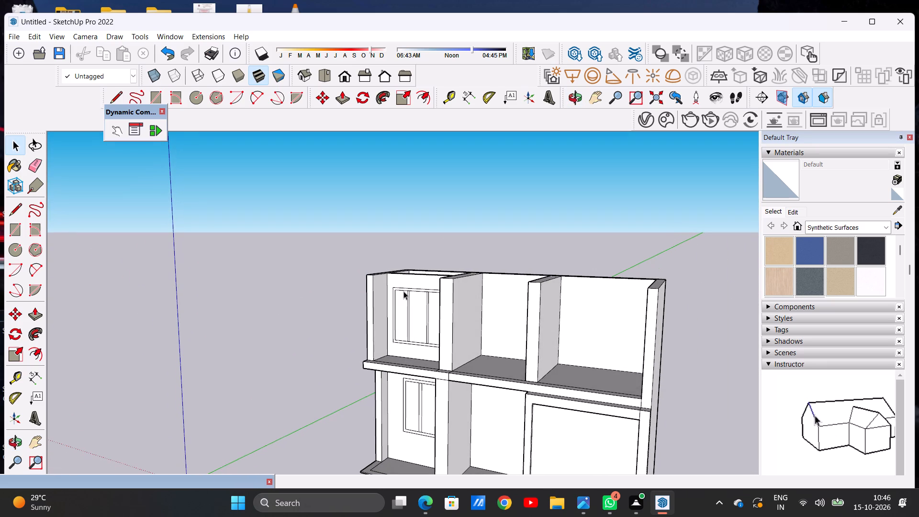
{"action": "key", "text": "p"}
{"action": "scroll", "coordinate": [439, 280], "scroll_direction": "up", "scroll_amount": 8}
{"action": "scroll", "coordinate": [473, 291], "scroll_direction": "down", "scroll_amount": 8}
{"action": "middle_click_drag", "start_coordinate": [463, 326], "coordinate": [468, 379]}
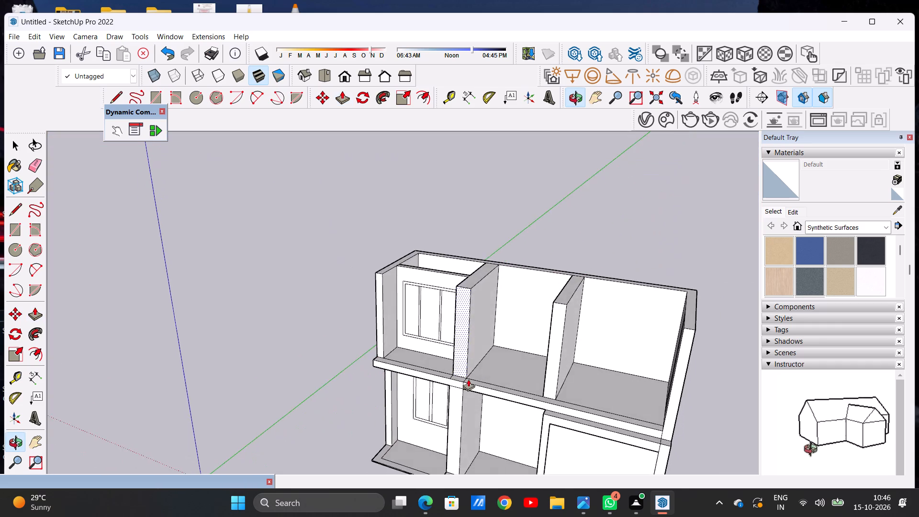
{"action": "scroll", "coordinate": [468, 379], "scroll_direction": "up", "scroll_amount": 2}
{"action": "scroll", "coordinate": [468, 378], "scroll_direction": "down", "scroll_amount": 1}
{"action": "scroll", "coordinate": [468, 377], "scroll_direction": "up", "scroll_amount": 4}
{"action": "left_click", "coordinate": [455, 353]}
{"action": "left_click", "coordinate": [458, 385]}
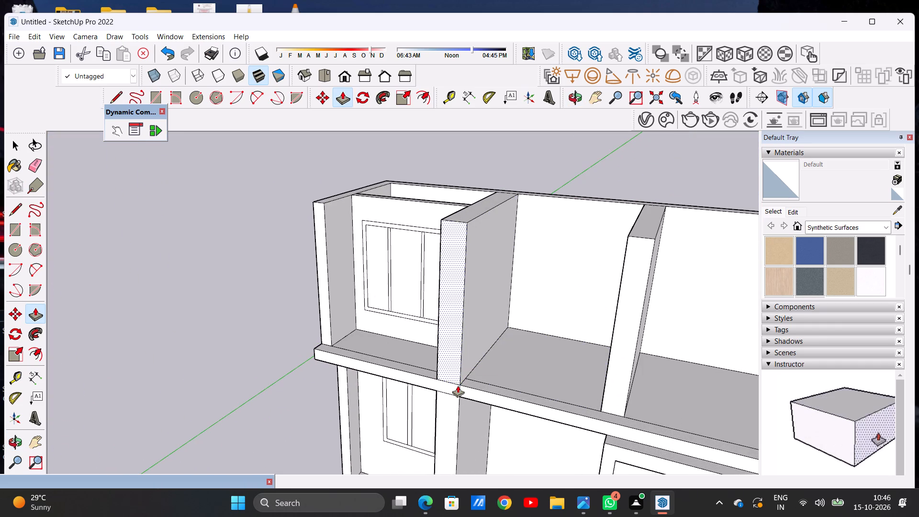
{"action": "key", "text": "space"}
Push/Pull the front end face of the upper floor's outer side wall forward, flush with the slab's front edge.
{"action": "scroll", "coordinate": [473, 406], "scroll_direction": "down", "scroll_amount": 8}
{"action": "middle_click_drag", "start_coordinate": [429, 394], "coordinate": [560, 353]}
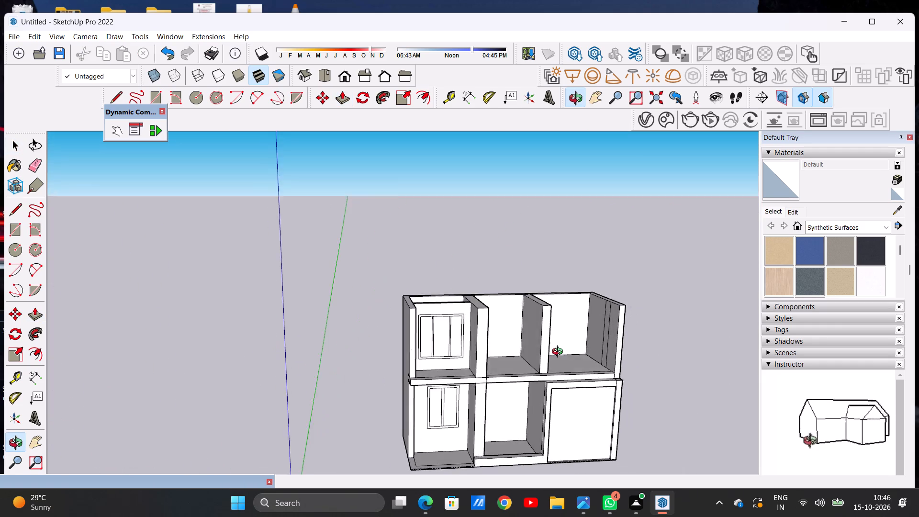
{"action": "middle_click_drag", "start_coordinate": [560, 353], "coordinate": [534, 326]}
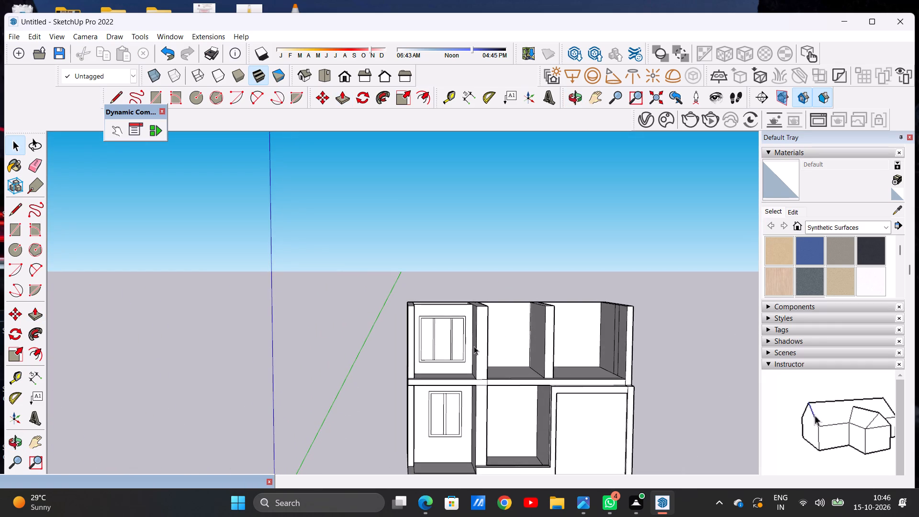
{"action": "middle_click_drag", "start_coordinate": [438, 354], "coordinate": [452, 450]}
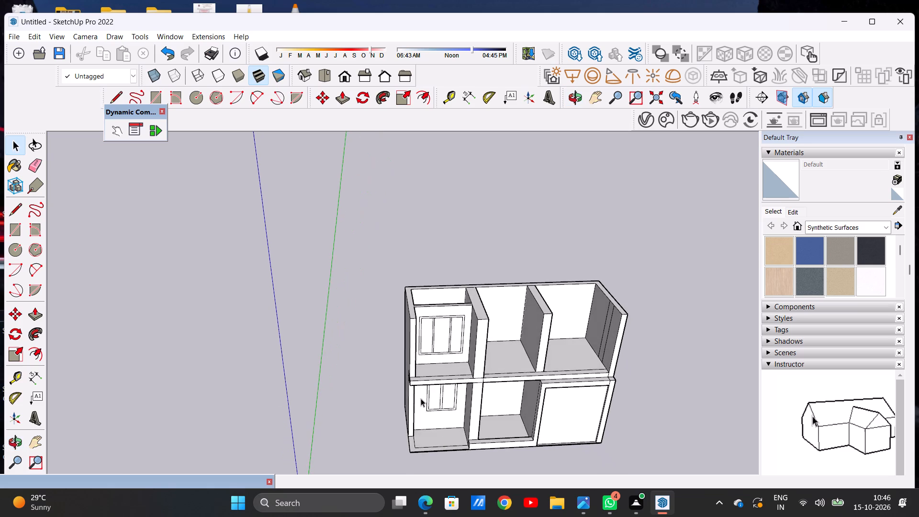
{"action": "scroll", "coordinate": [414, 369], "scroll_direction": "up", "scroll_amount": 13}
{"action": "middle_click_drag", "start_coordinate": [445, 396], "coordinate": [369, 442]}
{"action": "scroll", "coordinate": [369, 442], "scroll_direction": "up", "scroll_amount": 1}
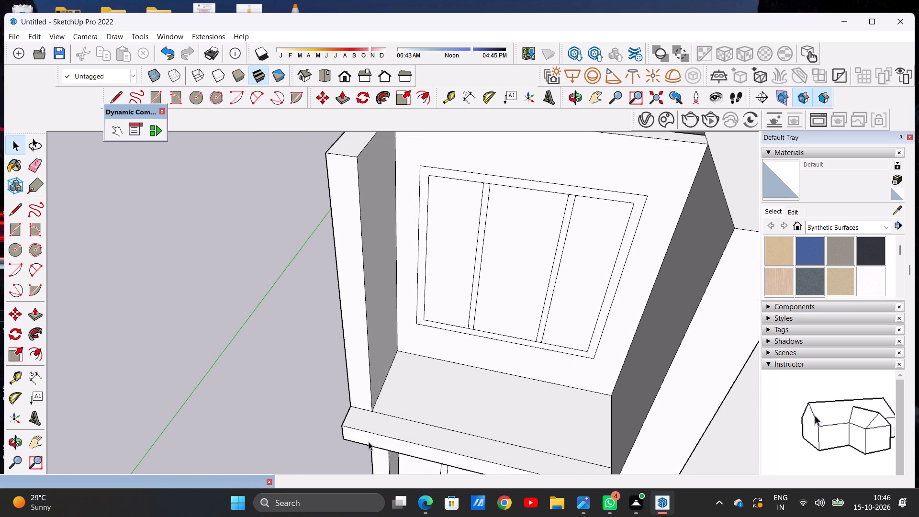
{"action": "key", "text": "p"}
{"action": "scroll", "coordinate": [363, 359], "scroll_direction": "up", "scroll_amount": 5}
{"action": "left_click", "coordinate": [363, 359]}
{"action": "scroll", "coordinate": [363, 367], "scroll_direction": "down", "scroll_amount": 9}
{"action": "left_click", "coordinate": [361, 415]}
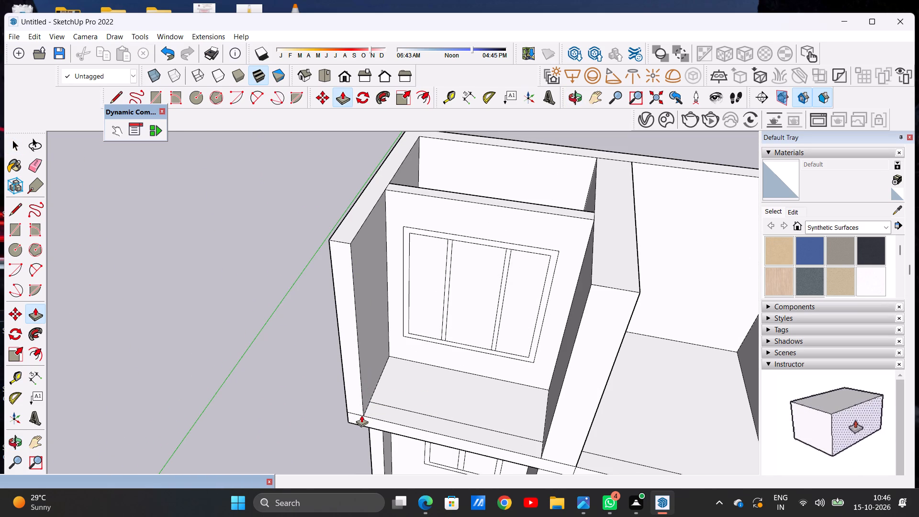
{"action": "key", "text": "space"}
Push/Pull the narrow front strip of the upper window bay's floor upward to form a low curb between the two projecting walls.
{"action": "scroll", "coordinate": [406, 417], "scroll_direction": "down", "scroll_amount": 7}
{"action": "middle_click_drag", "start_coordinate": [426, 409], "coordinate": [505, 388]}
{"action": "scroll", "coordinate": [503, 412], "scroll_direction": "up", "scroll_amount": 5}
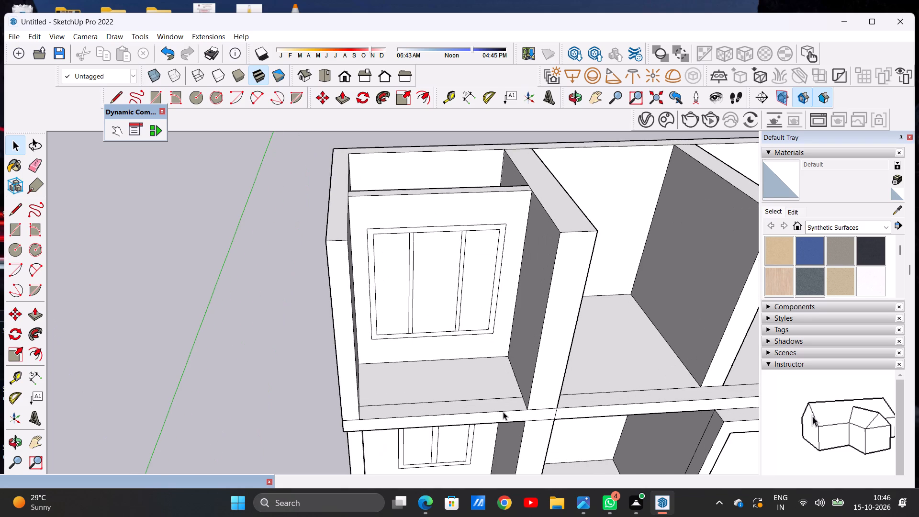
{"action": "scroll", "coordinate": [448, 398], "scroll_direction": "down", "scroll_amount": 6}
{"action": "middle_click_drag", "start_coordinate": [456, 405], "coordinate": [447, 463]}
{"action": "scroll", "coordinate": [467, 399], "scroll_direction": "up", "scroll_amount": 13}
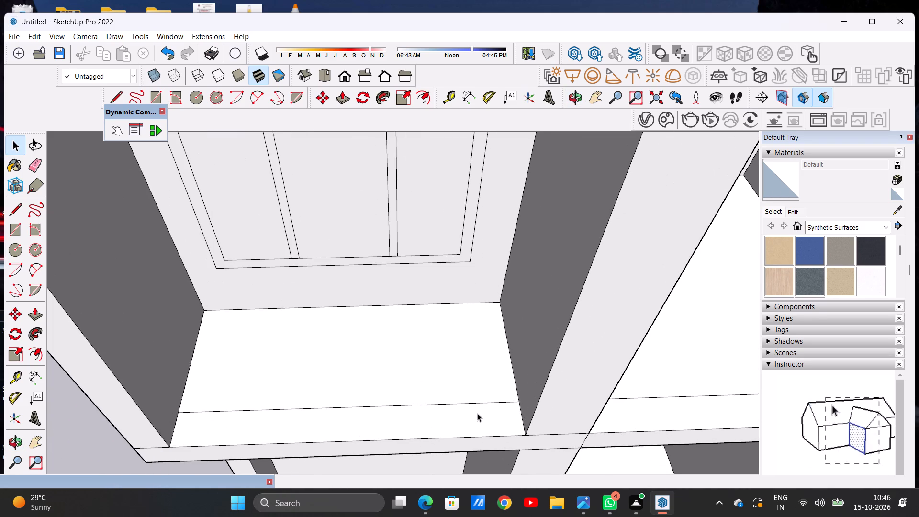
{"action": "scroll", "coordinate": [477, 413], "scroll_direction": "down", "scroll_amount": 6}
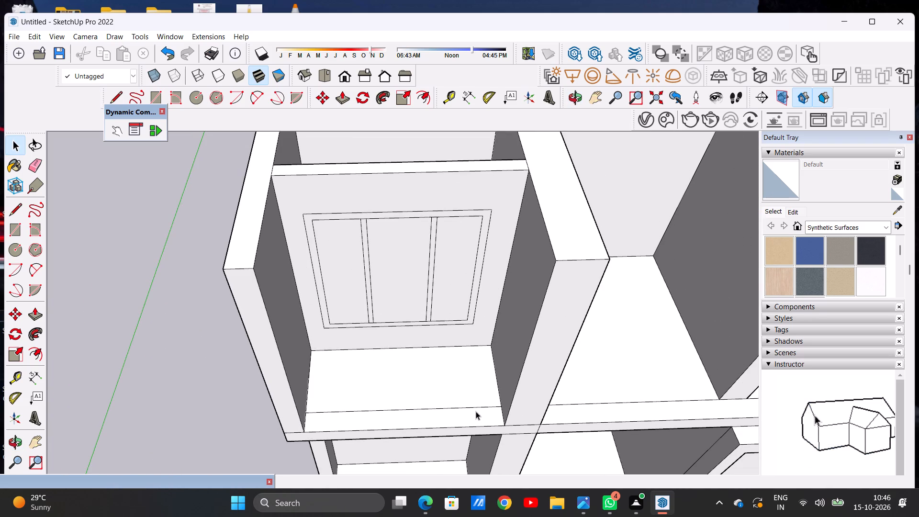
{"action": "key", "text": "p"}
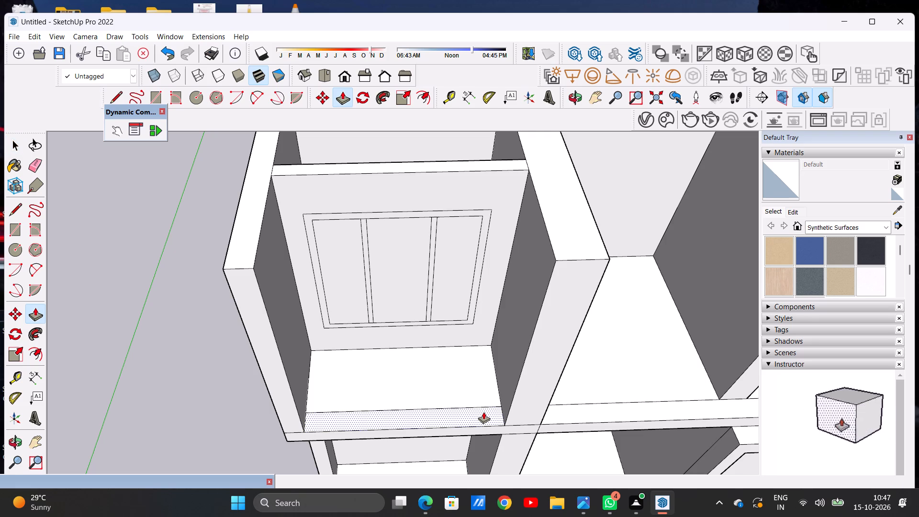
{"action": "key", "text": "space"}
{"action": "scroll", "coordinate": [411, 402], "scroll_direction": "down", "scroll_amount": 6}
{"action": "middle_click_drag", "start_coordinate": [421, 424], "coordinate": [414, 293]}
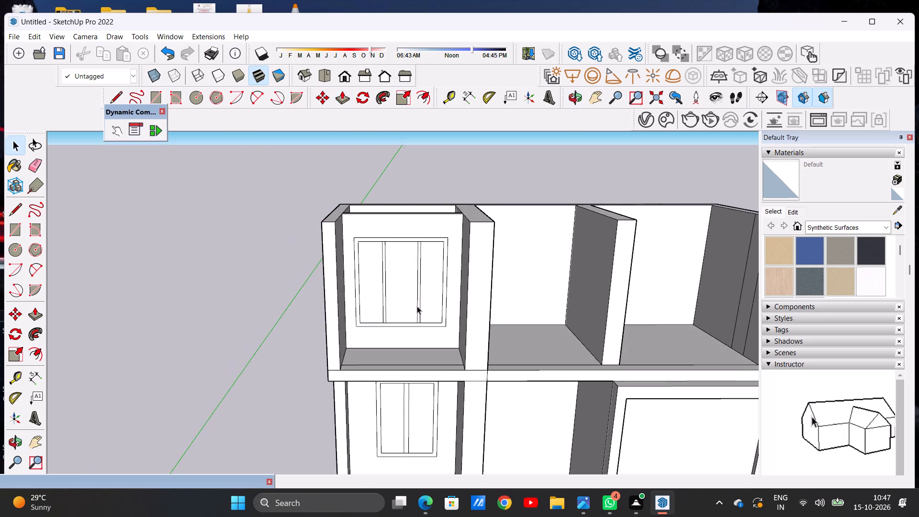
{"action": "scroll", "coordinate": [471, 360], "scroll_direction": "up", "scroll_amount": 5}
{"action": "middle_click_drag", "start_coordinate": [456, 366], "coordinate": [454, 398]}
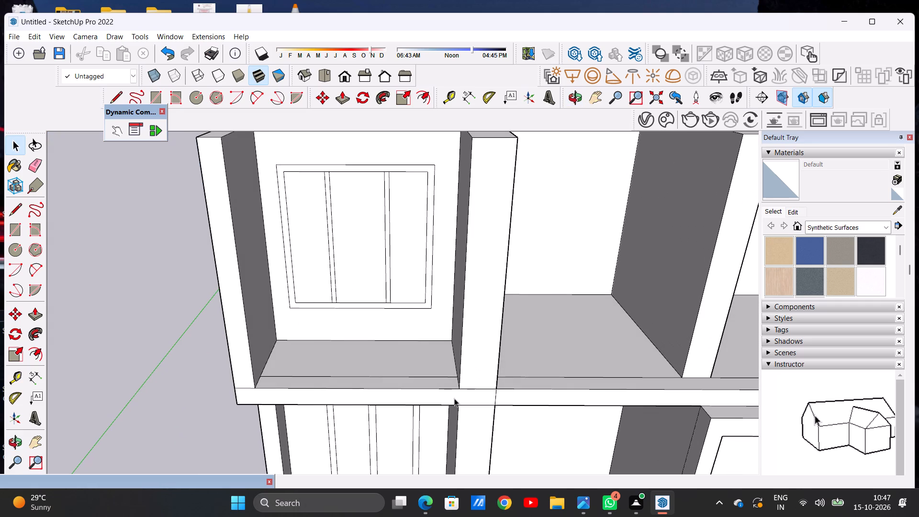
{"action": "key", "text": "p"}
{"action": "scroll", "coordinate": [457, 379], "scroll_direction": "up", "scroll_amount": 2}
{"action": "scroll", "coordinate": [457, 379], "scroll_direction": "down", "scroll_amount": 1}
{"action": "scroll", "coordinate": [457, 379], "scroll_direction": "up", "scroll_amount": 4}
{"action": "left_click", "coordinate": [448, 385]}
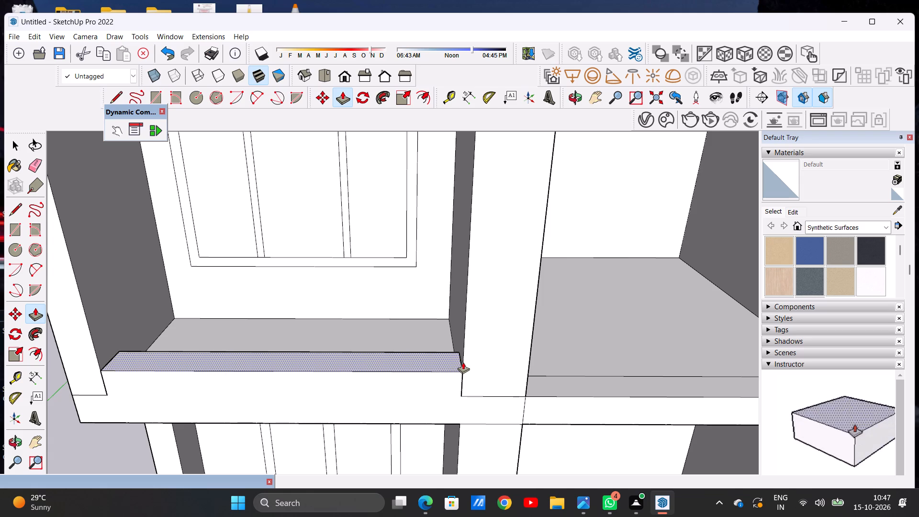
{"action": "left_click", "coordinate": [463, 364]}
{"action": "key", "text": "space"}
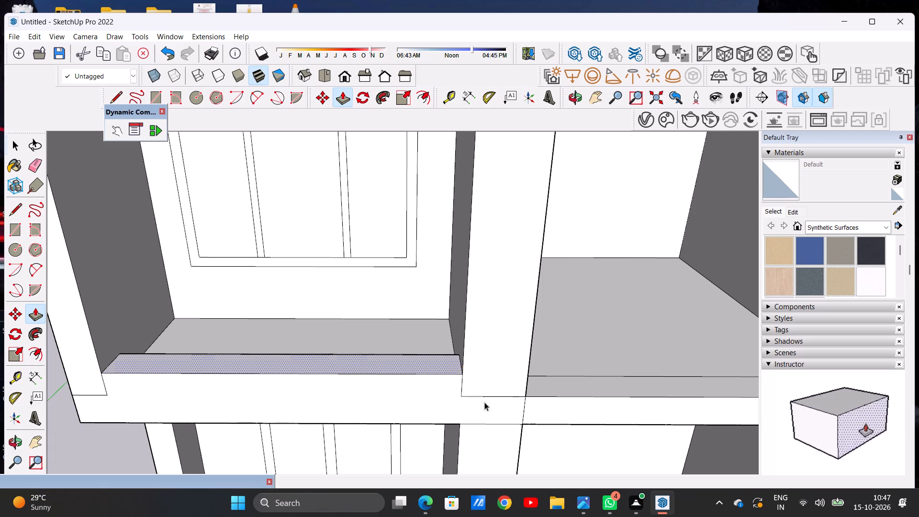
Erase the horizontal seam between the slab edge and the front face of the wall separating the window and middle bays.
{"action": "scroll", "coordinate": [486, 402], "scroll_direction": "down", "scroll_amount": 7}
{"action": "middle_click_drag", "start_coordinate": [474, 415], "coordinate": [470, 367]}
{"action": "scroll", "coordinate": [498, 380], "scroll_direction": "down", "scroll_amount": 9}
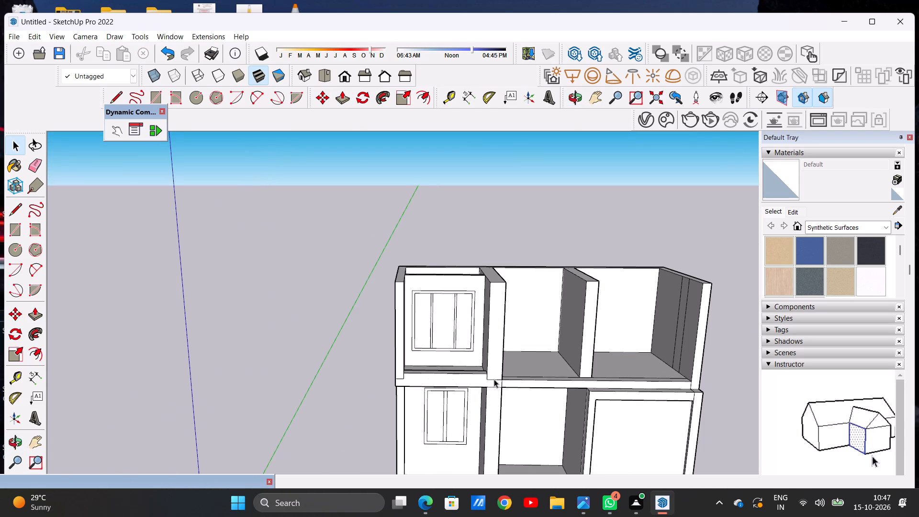
{"action": "scroll", "coordinate": [494, 379], "scroll_direction": "up", "scroll_amount": 15}
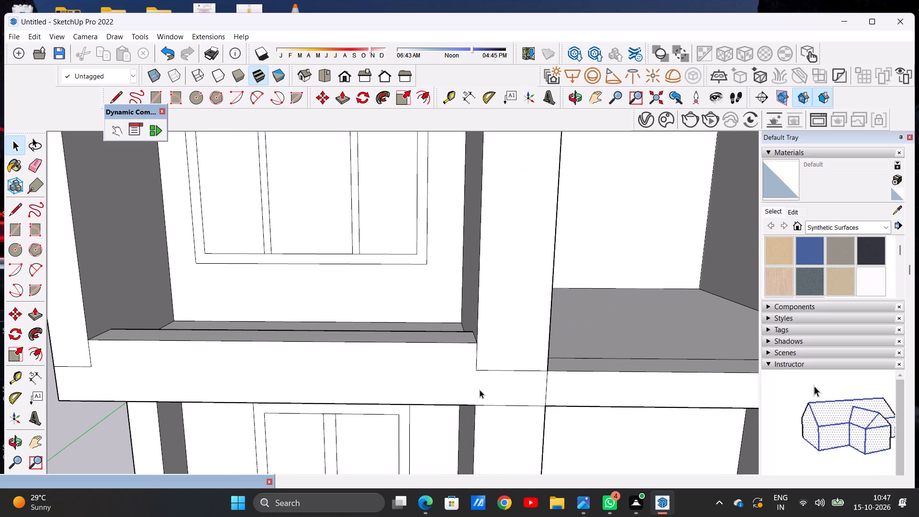
{"action": "key", "text": "e"}
{"action": "left_click_drag", "start_coordinate": [497, 363], "coordinate": [496, 371]}
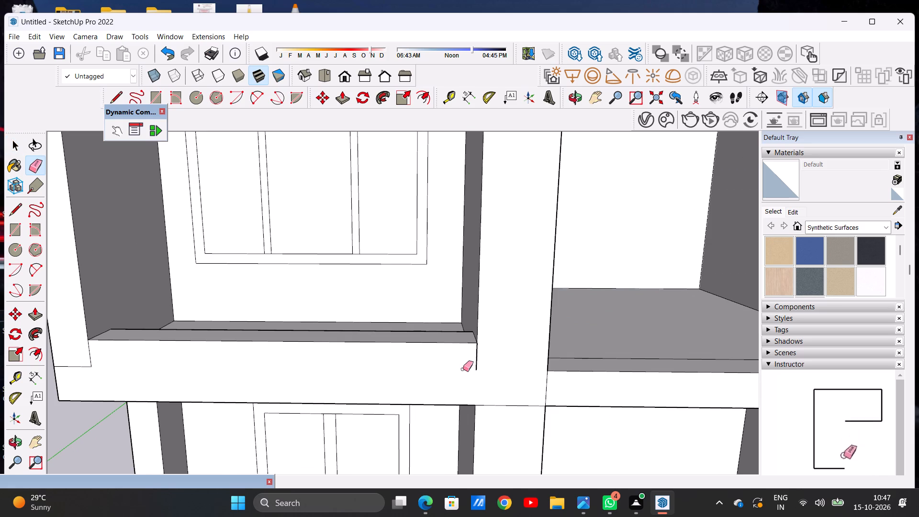
Draw a short vertical line down the slab's front face, continuing that wall's window-side edge to the slab's bottom edge.
{"action": "key", "text": "l"}
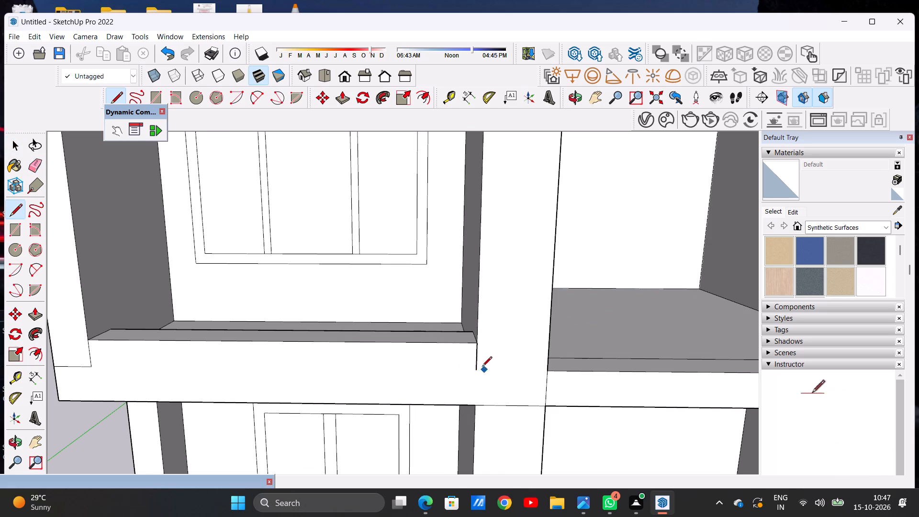
{"action": "left_click", "coordinate": [474, 370]}
{"action": "left_click", "coordinate": [480, 407]}
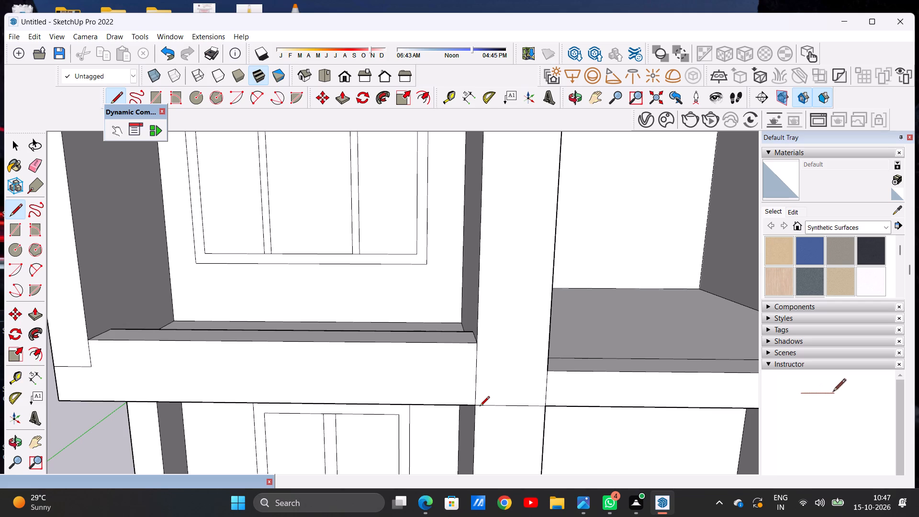
{"action": "key", "text": "space"}
Erase the short horizontal seam where the outer side wall's front face meets the slab edge.
{"action": "scroll", "coordinate": [480, 403], "scroll_direction": "down", "scroll_amount": 5}
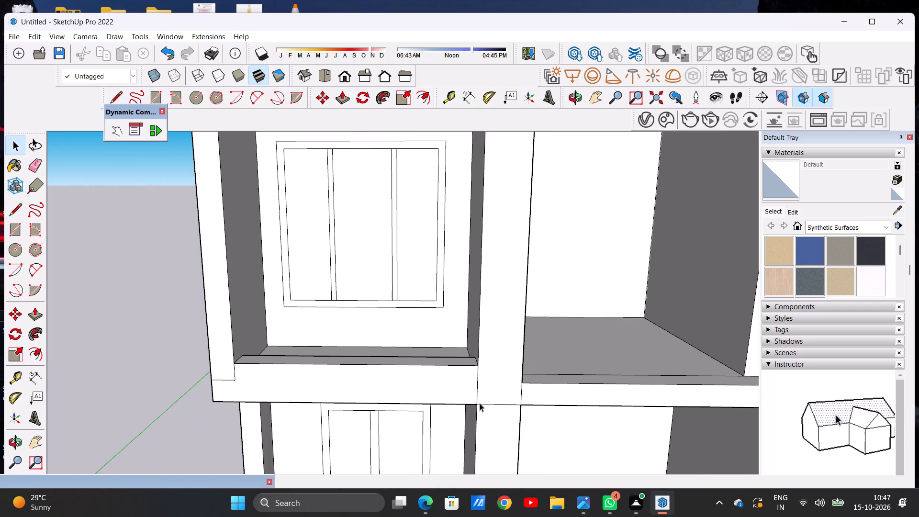
{"action": "scroll", "coordinate": [482, 397], "scroll_direction": "down", "scroll_amount": 2}
{"action": "scroll", "coordinate": [320, 389], "scroll_direction": "up", "scroll_amount": 3}
{"action": "key", "text": "space"}
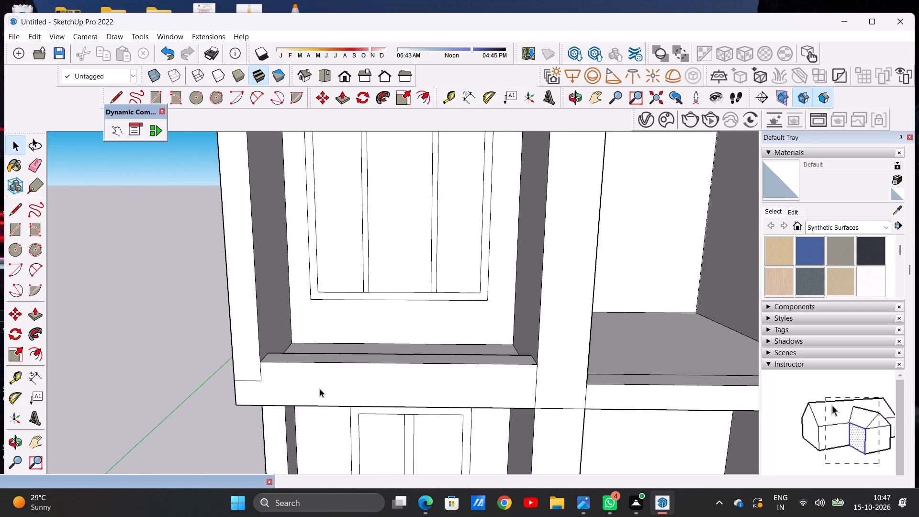
{"action": "key", "text": "e"}
{"action": "scroll", "coordinate": [272, 378], "scroll_direction": "up", "scroll_amount": 6}
{"action": "left_click_drag", "start_coordinate": [246, 373], "coordinate": [263, 373]}
{"action": "left_click_drag", "start_coordinate": [218, 367], "coordinate": [217, 387]}
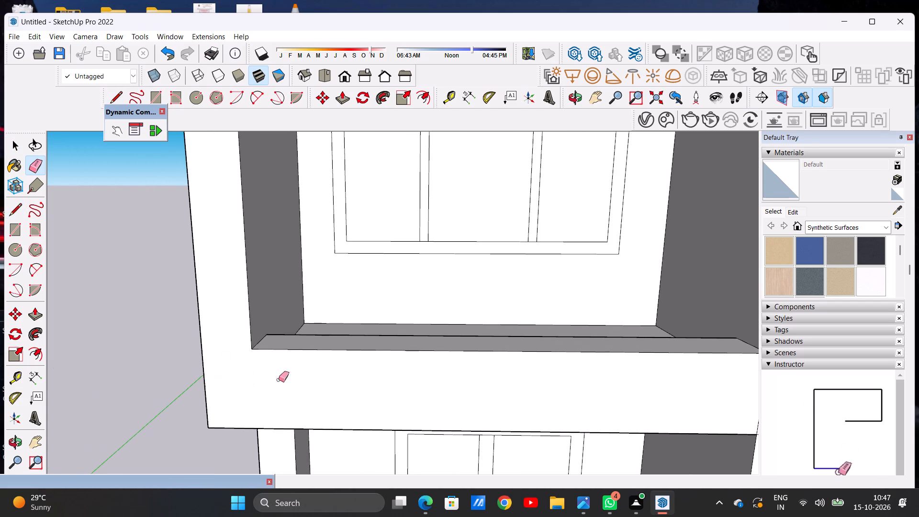
{"action": "scroll", "coordinate": [299, 376], "scroll_direction": "down", "scroll_amount": 10}
{"action": "key", "text": "space"}
Examine the upper floor's window bay, new curb and open bays from raised, front and angled views.
{"action": "scroll", "coordinate": [394, 327], "scroll_direction": "down", "scroll_amount": 9}
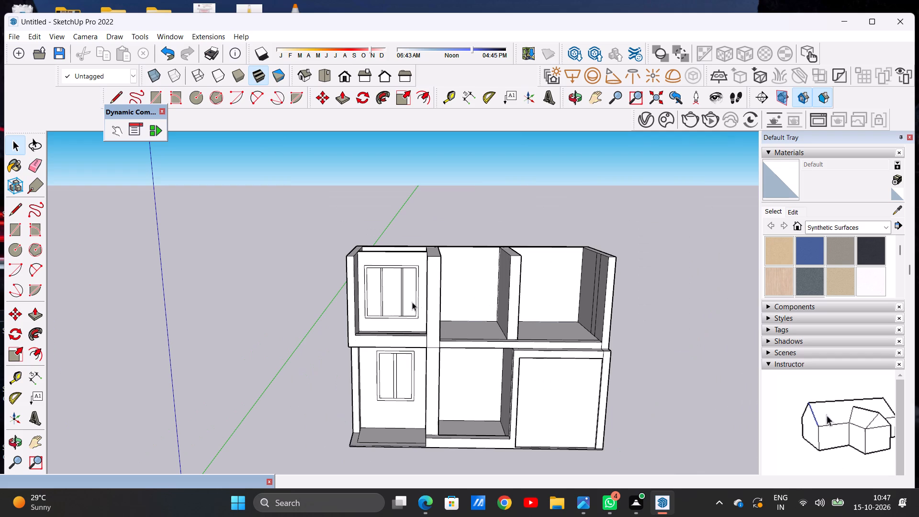
{"action": "middle_click_drag", "start_coordinate": [408, 293], "coordinate": [332, 361]}
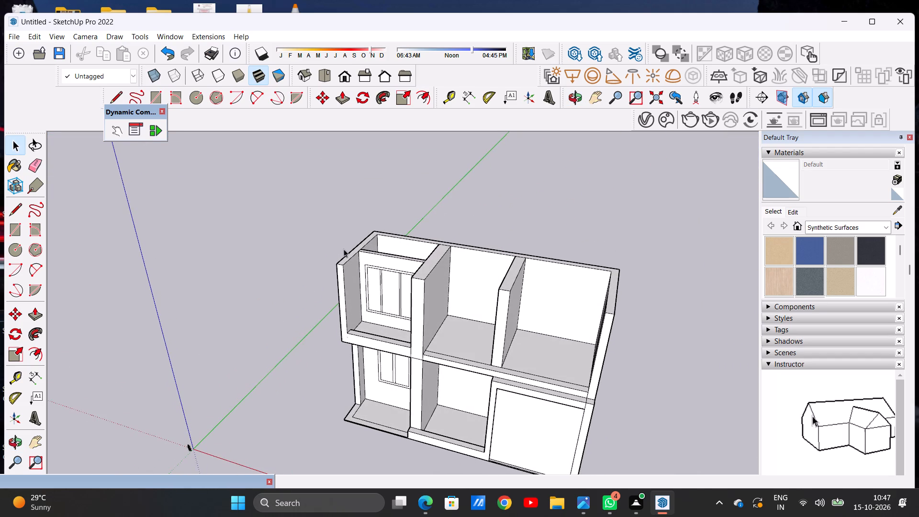
{"action": "scroll", "coordinate": [344, 248], "scroll_direction": "up", "scroll_amount": 7}
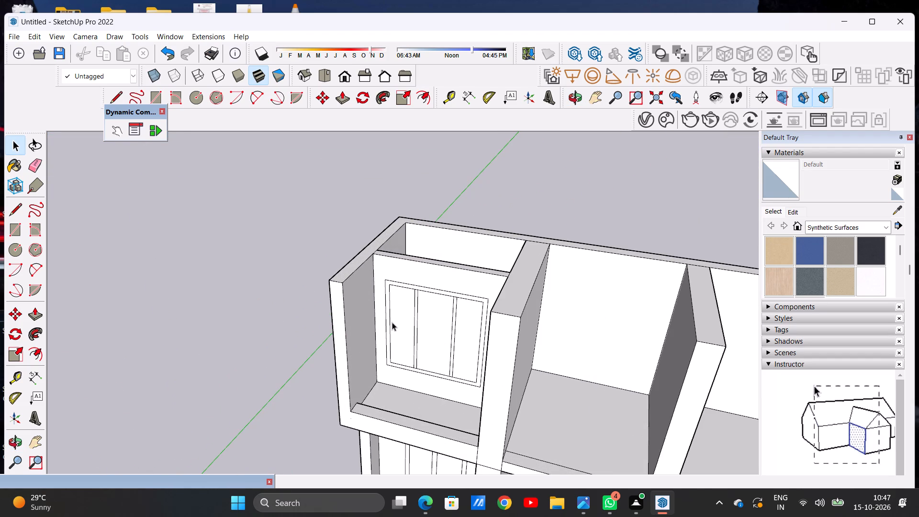
{"action": "scroll", "coordinate": [392, 322], "scroll_direction": "down", "scroll_amount": 2}
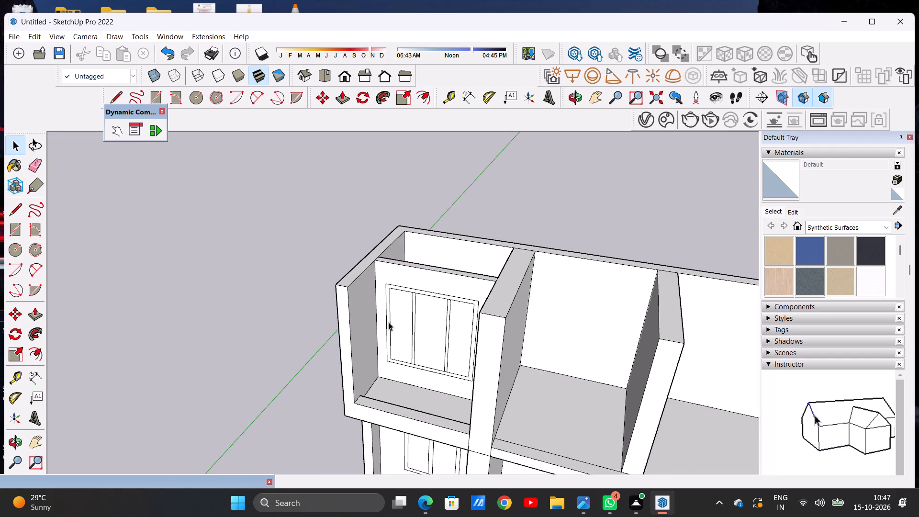
{"action": "middle_click_drag", "start_coordinate": [386, 330], "coordinate": [467, 381]}
{"action": "scroll", "coordinate": [332, 347], "scroll_direction": "down", "scroll_amount": 3}
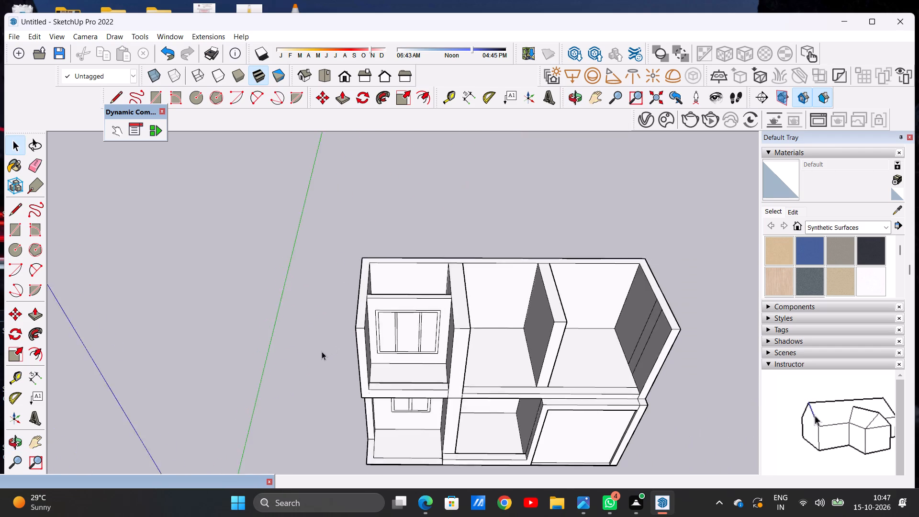
{"action": "scroll", "coordinate": [322, 351], "scroll_direction": "down", "scroll_amount": 3}
{"action": "scroll", "coordinate": [387, 304], "scroll_direction": "up", "scroll_amount": 7}
{"action": "middle_click_drag", "start_coordinate": [400, 297], "coordinate": [400, 405]}
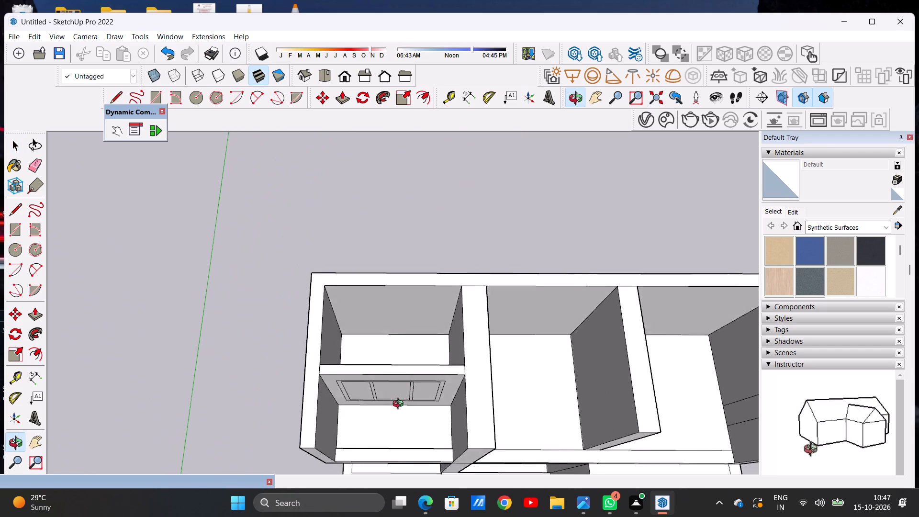
{"action": "middle_click_drag", "start_coordinate": [400, 405], "coordinate": [402, 257]}
{"action": "scroll", "coordinate": [382, 338], "scroll_direction": "down", "scroll_amount": 4}
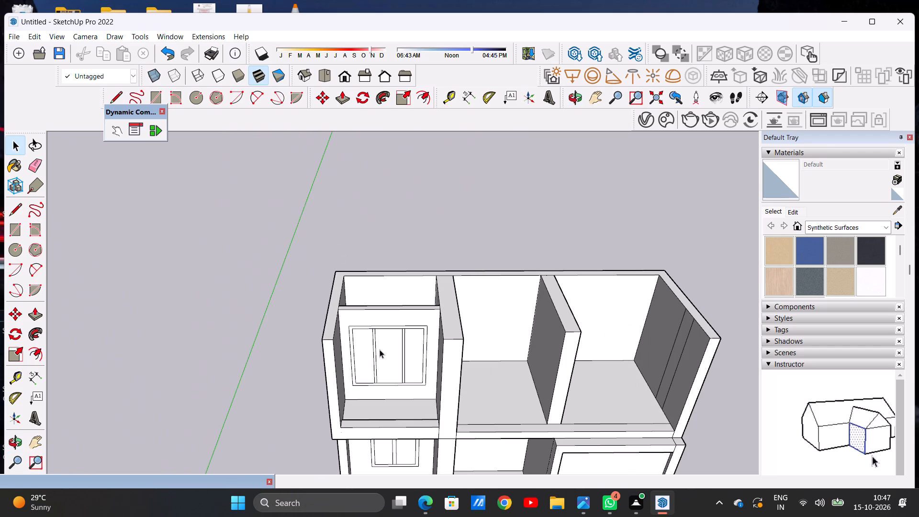
{"action": "scroll", "coordinate": [379, 363], "scroll_direction": "down", "scroll_amount": 5}
{"action": "middle_click_drag", "start_coordinate": [380, 382], "coordinate": [380, 338]}
{"action": "scroll", "coordinate": [380, 338], "scroll_direction": "up", "scroll_amount": 1}
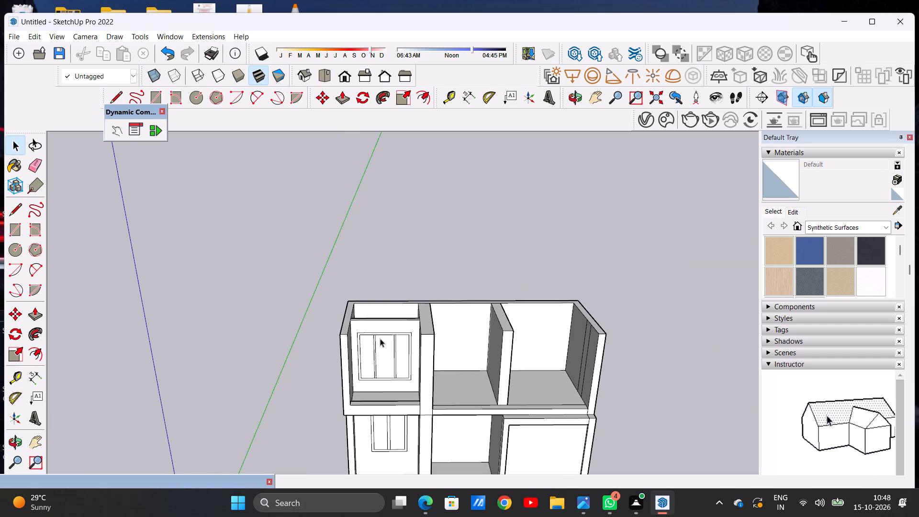
{"action": "scroll", "coordinate": [392, 356], "scroll_direction": "down", "scroll_amount": 4}
{"action": "scroll", "coordinate": [394, 371], "scroll_direction": "up", "scroll_amount": 6}
{"action": "middle_click_drag", "start_coordinate": [393, 378], "coordinate": [391, 326]}
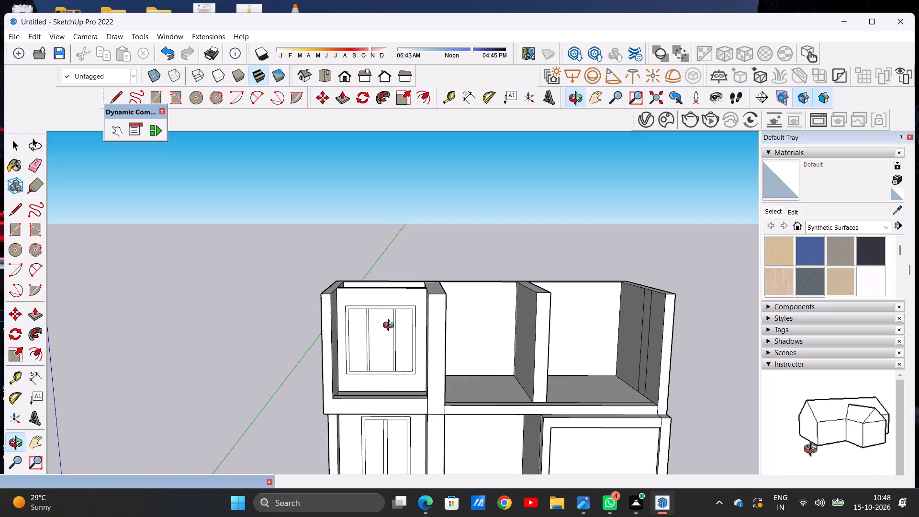
{"action": "middle_click_drag", "start_coordinate": [391, 326], "coordinate": [391, 324]}
{"action": "scroll", "coordinate": [384, 371], "scroll_direction": "down", "scroll_amount": 6}
{"action": "scroll", "coordinate": [399, 353], "scroll_direction": "up", "scroll_amount": 7}
{"action": "middle_click_drag", "start_coordinate": [378, 357], "coordinate": [329, 354]}
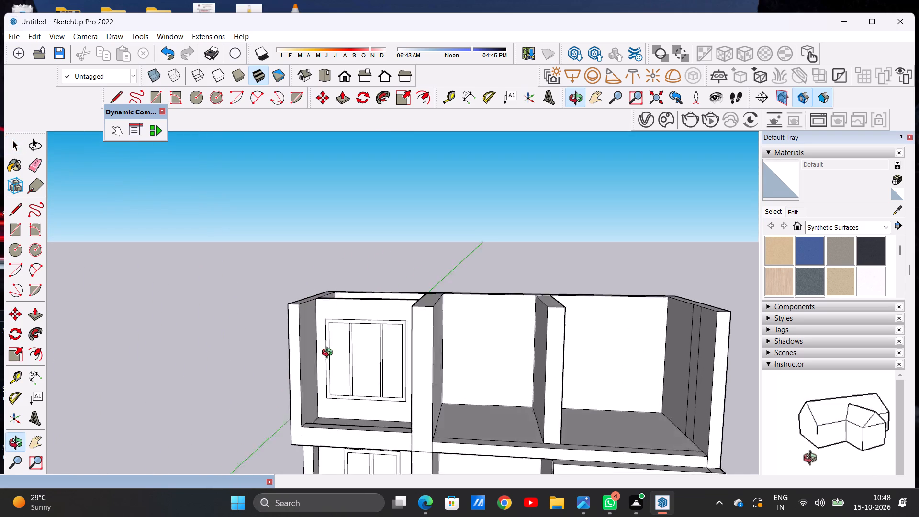
{"action": "middle_click_drag", "start_coordinate": [329, 354], "coordinate": [277, 375]}
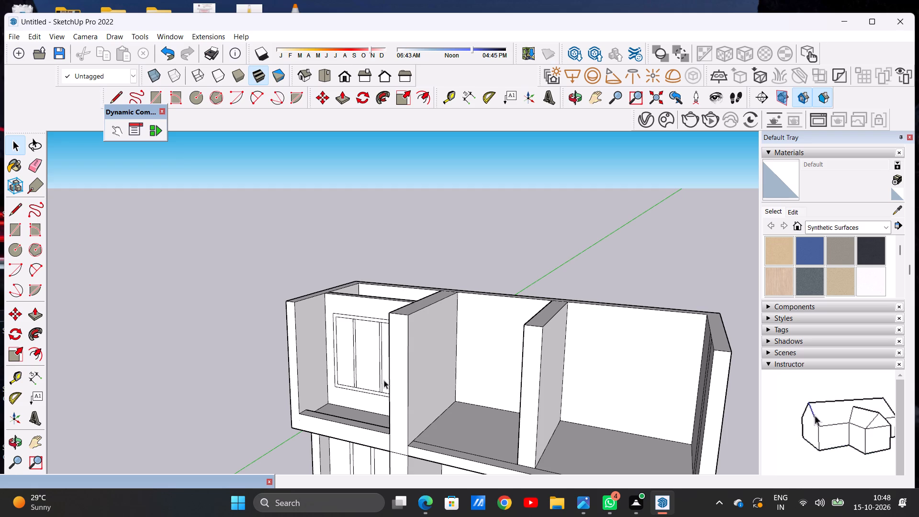
{"action": "scroll", "coordinate": [384, 380], "scroll_direction": "down", "scroll_amount": 10}
{"action": "middle_click_drag", "start_coordinate": [339, 363], "coordinate": [438, 378]}
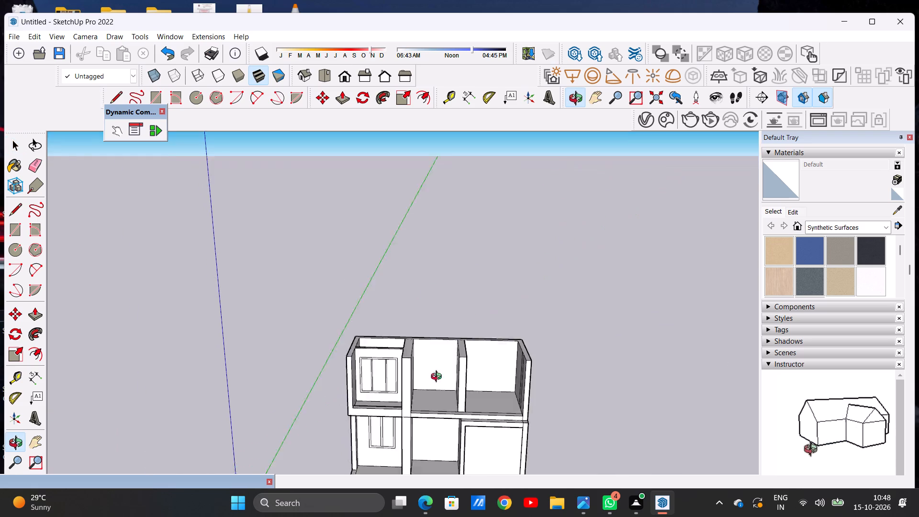
{"action": "middle_click_drag", "start_coordinate": [438, 378], "coordinate": [434, 416]}
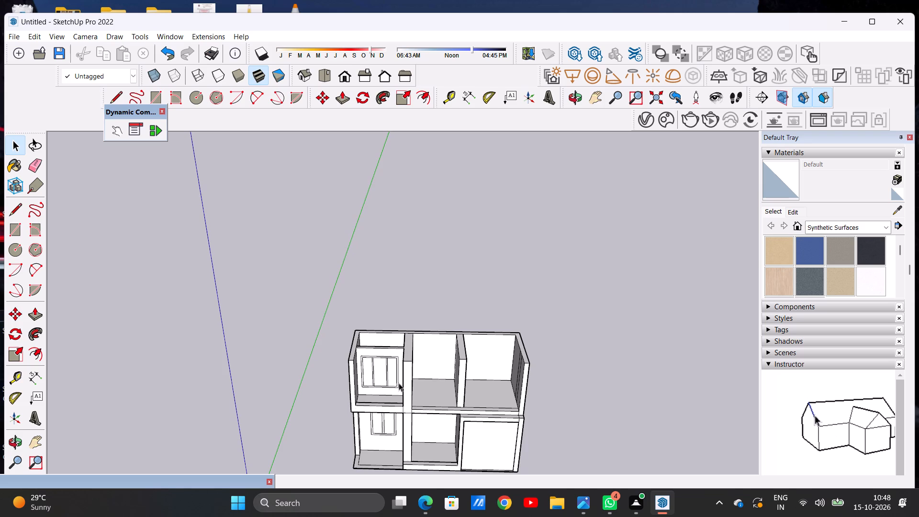
{"action": "scroll", "coordinate": [395, 346], "scroll_direction": "up", "scroll_amount": 6}
{"action": "scroll", "coordinate": [392, 354], "scroll_direction": "down", "scroll_amount": 7}
{"action": "middle_click_drag", "start_coordinate": [429, 386], "coordinate": [426, 334]}
{"action": "scroll", "coordinate": [426, 351], "scroll_direction": "up", "scroll_amount": 4}
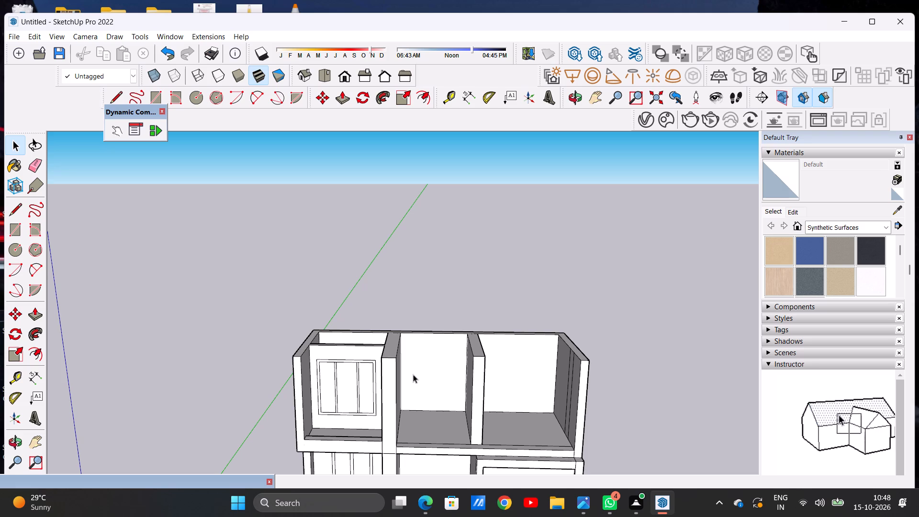
Push/Pull the upper floor's middle-bay back wall forward, leaving a shallow recess between the two dividing walls.
{"action": "scroll", "coordinate": [413, 374], "scroll_direction": "up", "scroll_amount": 2}
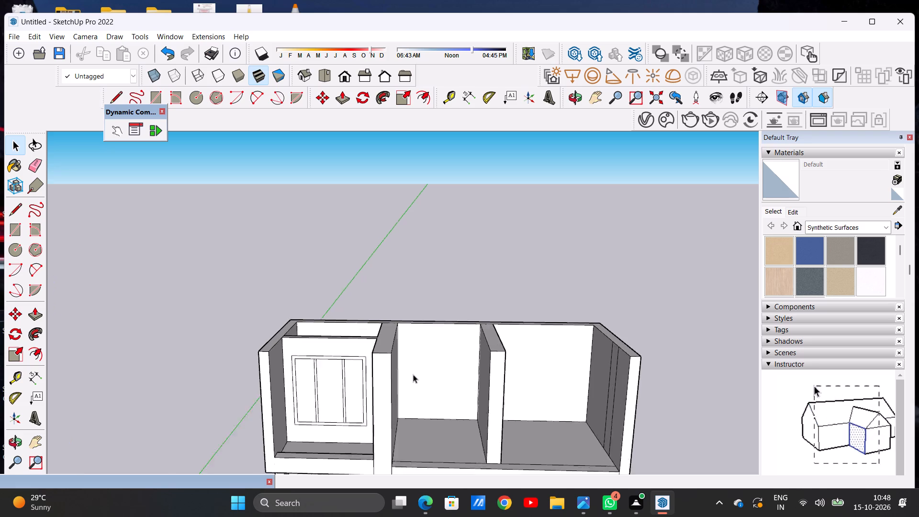
{"action": "scroll", "coordinate": [413, 374], "scroll_direction": "up", "scroll_amount": 3}
{"action": "key", "text": "p"}
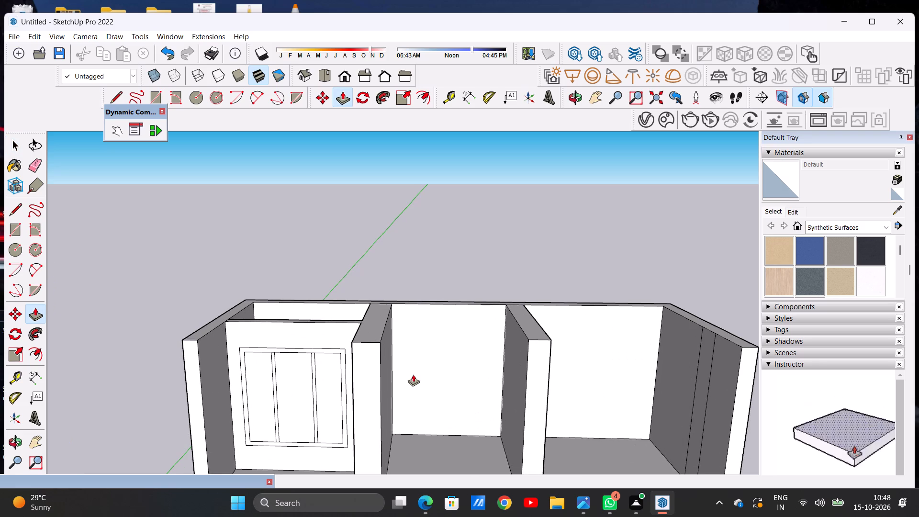
{"action": "scroll", "coordinate": [386, 350], "scroll_direction": "down", "scroll_amount": 5}
{"action": "middle_click_drag", "start_coordinate": [411, 331], "coordinate": [383, 385]}
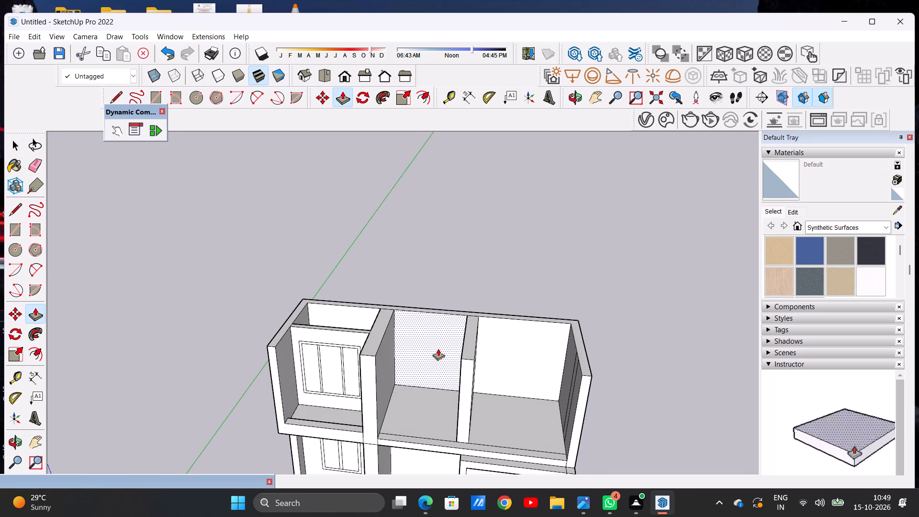
{"action": "scroll", "coordinate": [438, 348], "scroll_direction": "up", "scroll_amount": 4}
{"action": "left_click", "coordinate": [438, 348]}
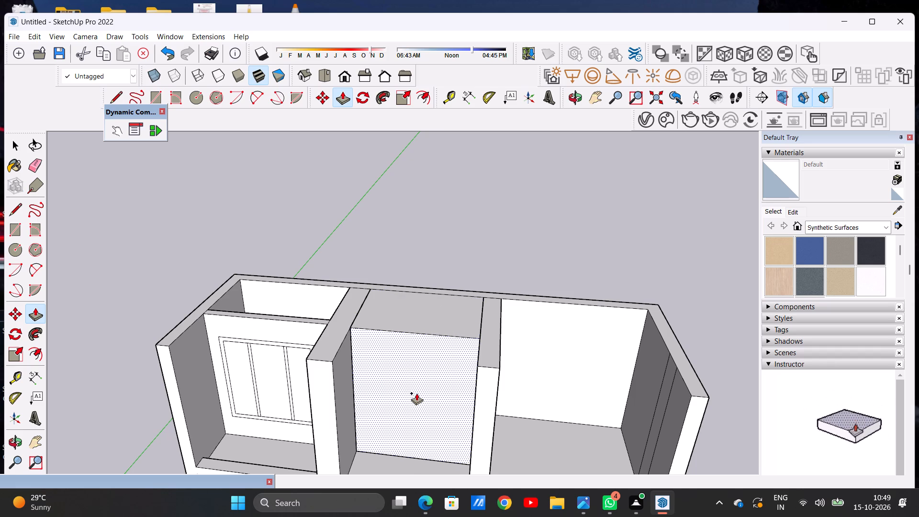
{"action": "left_click", "coordinate": [409, 405]}
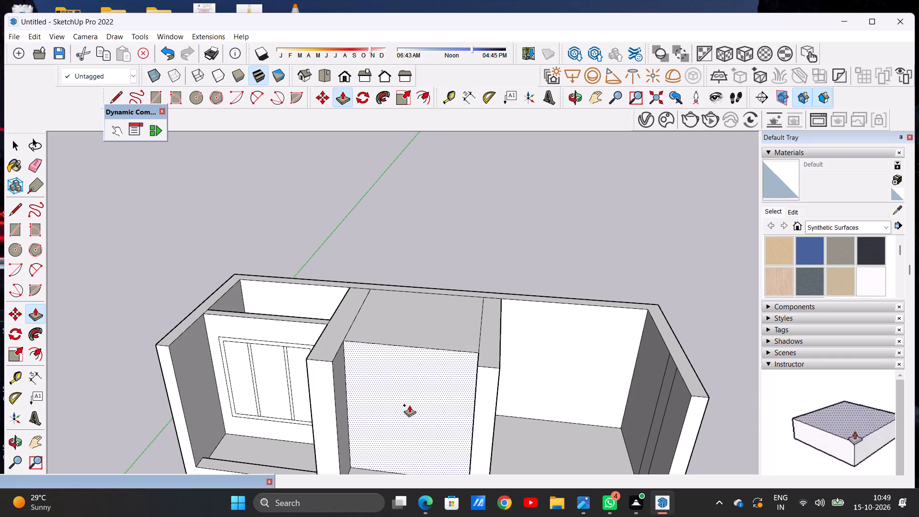
{"action": "key", "text": "space"}
Examine the upper floor's middle bay and its back wall from front and raised views.
{"action": "scroll", "coordinate": [428, 375], "scroll_direction": "down", "scroll_amount": 7}
{"action": "middle_click_drag", "start_coordinate": [421, 401], "coordinate": [447, 287]}
{"action": "scroll", "coordinate": [407, 400], "scroll_direction": "up", "scroll_amount": 3}
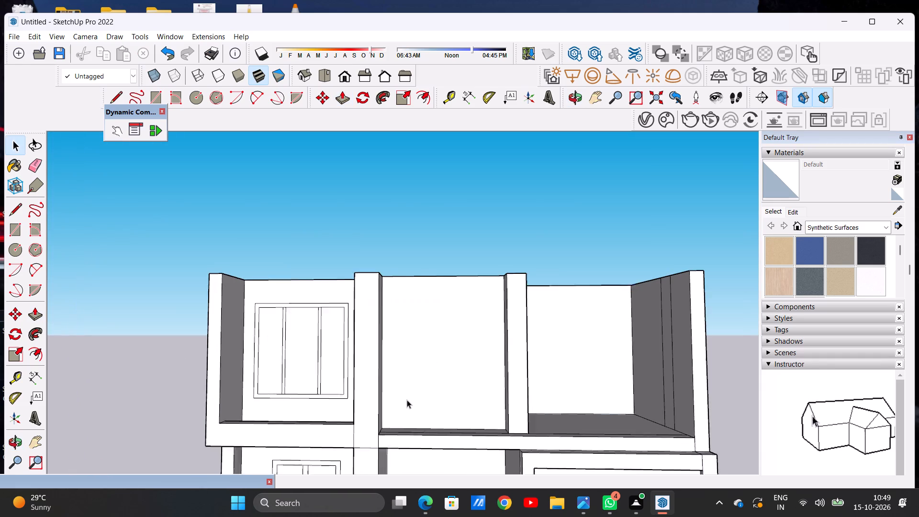
{"action": "scroll", "coordinate": [407, 400], "scroll_direction": "up", "scroll_amount": 3}
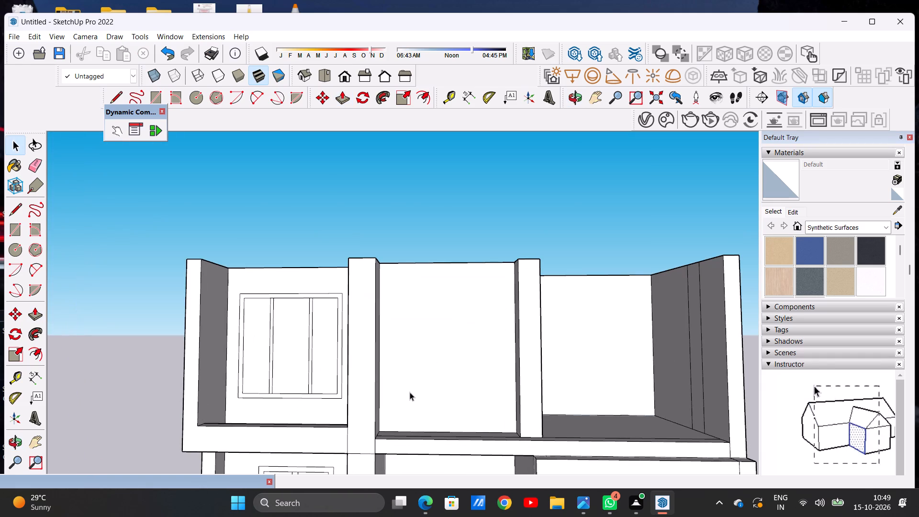
{"action": "scroll", "coordinate": [410, 392], "scroll_direction": "down", "scroll_amount": 3}
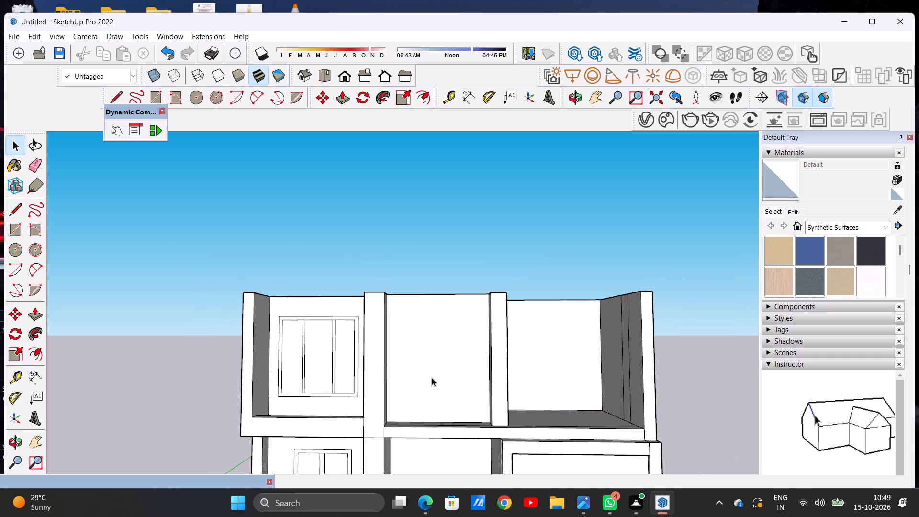
{"action": "middle_click_drag", "start_coordinate": [449, 348], "coordinate": [437, 426]}
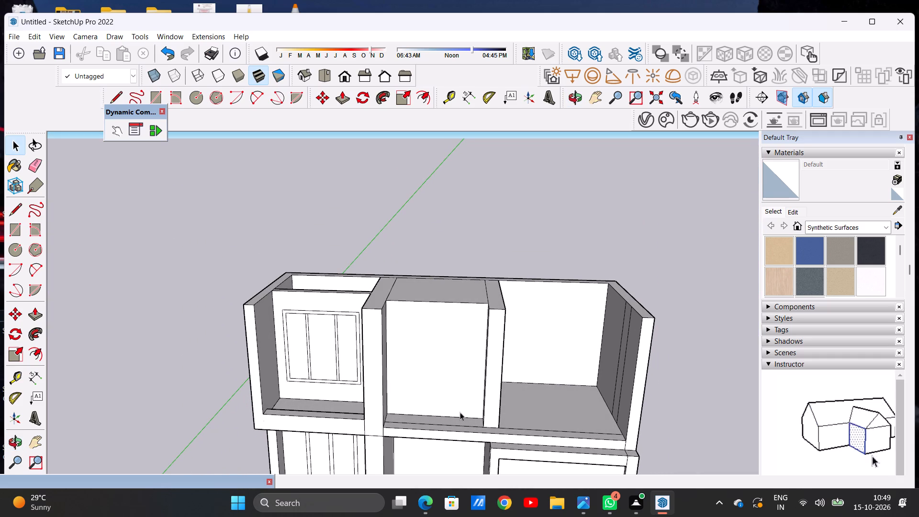
{"action": "scroll", "coordinate": [460, 412], "scroll_direction": "down", "scroll_amount": 3}
{"action": "middle_click_drag", "start_coordinate": [460, 412], "coordinate": [469, 357]}
{"action": "scroll", "coordinate": [458, 358], "scroll_direction": "up", "scroll_amount": 2}
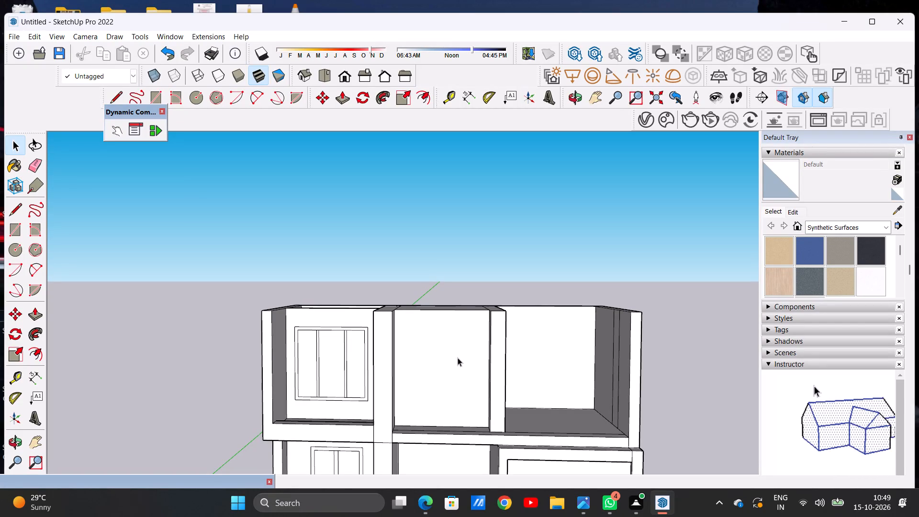
{"action": "key", "text": "space"}
{"action": "scroll", "coordinate": [443, 339], "scroll_direction": "down", "scroll_amount": 2}
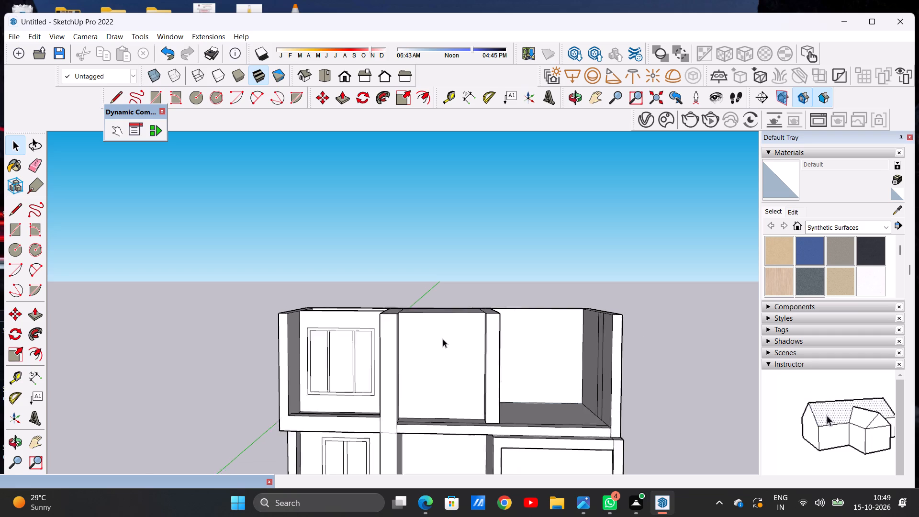
{"action": "scroll", "coordinate": [443, 339], "scroll_direction": "down", "scroll_amount": 2}
{"action": "scroll", "coordinate": [435, 386], "scroll_direction": "up", "scroll_amount": 5}
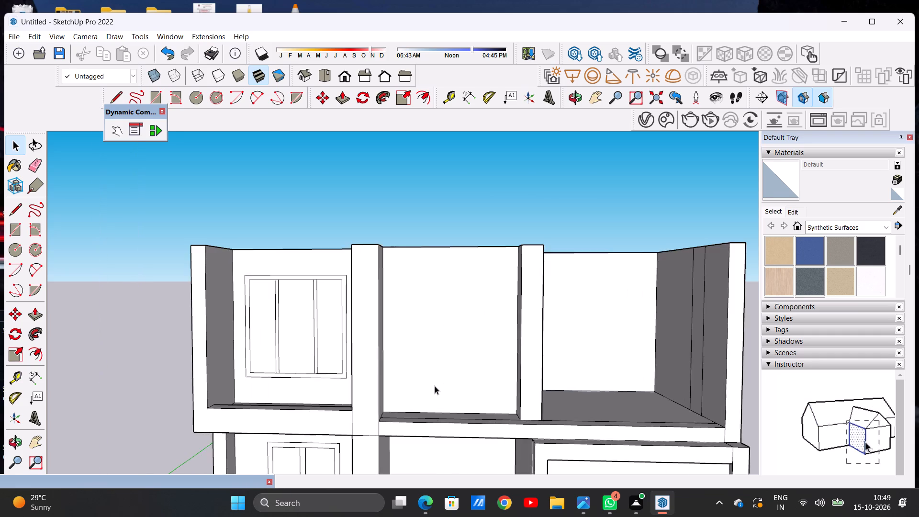
{"action": "scroll", "coordinate": [435, 386], "scroll_direction": "up", "scroll_amount": 3}
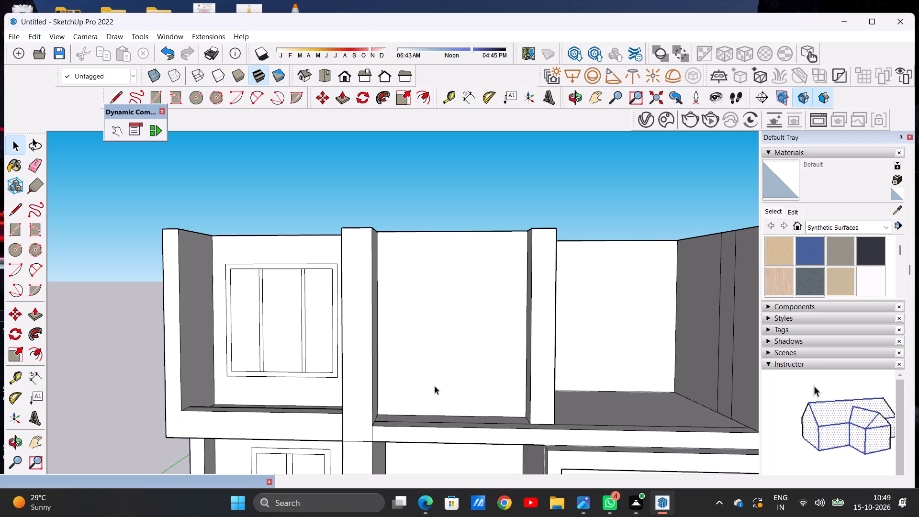
Push/Pull the inner face of the wall between the window and middle bays into the middle bay, thickening its front part.
{"action": "scroll", "coordinate": [424, 366], "scroll_direction": "up", "scroll_amount": 3}
{"action": "middle_click_drag", "start_coordinate": [423, 362], "coordinate": [411, 414]}
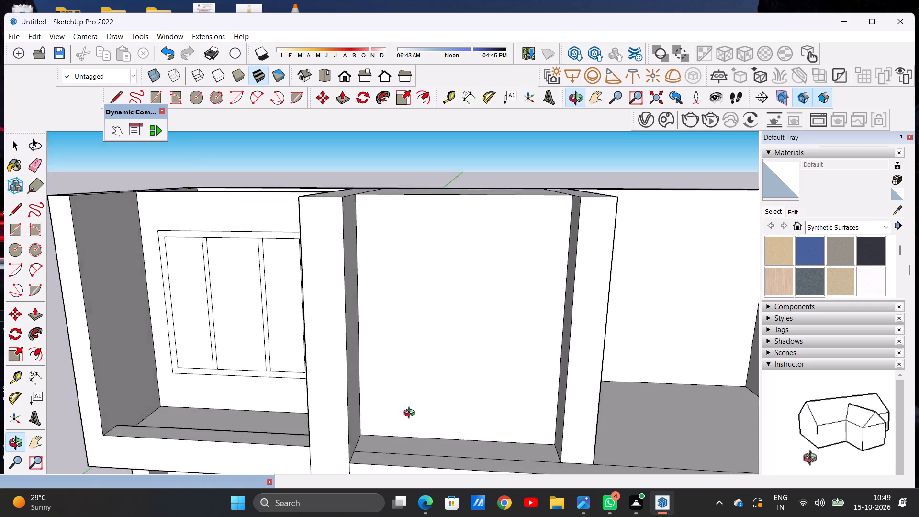
{"action": "middle_click_drag", "start_coordinate": [411, 414], "coordinate": [403, 431]}
{"action": "scroll", "coordinate": [403, 431], "scroll_direction": "down", "scroll_amount": 9}
{"action": "scroll", "coordinate": [368, 377], "scroll_direction": "up", "scroll_amount": 2}
{"action": "scroll", "coordinate": [367, 377], "scroll_direction": "down", "scroll_amount": 1}
{"action": "scroll", "coordinate": [367, 376], "scroll_direction": "up", "scroll_amount": 7}
{"action": "middle_click_drag", "start_coordinate": [387, 367], "coordinate": [367, 348]}
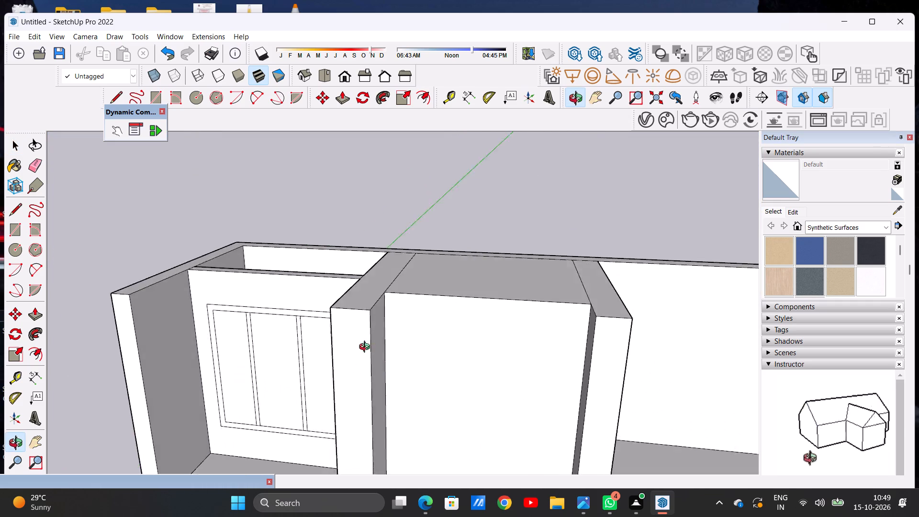
{"action": "middle_click_drag", "start_coordinate": [367, 348], "coordinate": [359, 344]}
{"action": "key", "text": "p"}
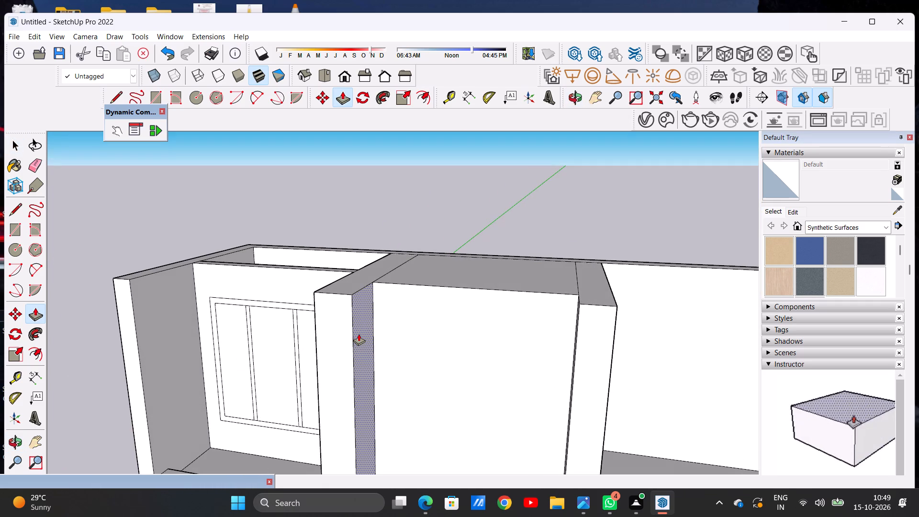
{"action": "left_click", "coordinate": [359, 334]}
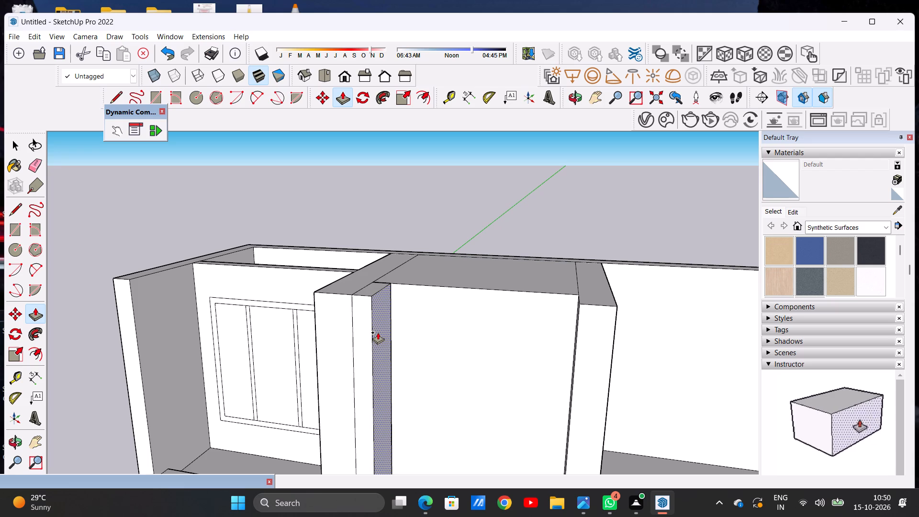
{"action": "left_click", "coordinate": [379, 332]}
{"action": "key", "text": "space"}
Push/Pull the opposite dividing wall's inner face slightly into the middle bay, narrowing the recess from that side.
{"action": "scroll", "coordinate": [383, 345], "scroll_direction": "down", "scroll_amount": 13}
{"action": "middle_click_drag", "start_coordinate": [380, 374], "coordinate": [423, 351]}
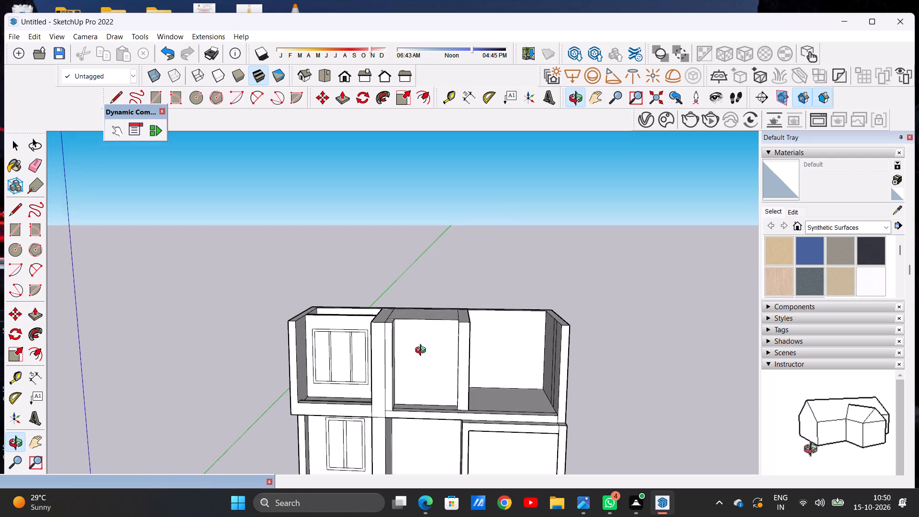
{"action": "middle_click_drag", "start_coordinate": [423, 351], "coordinate": [423, 343]}
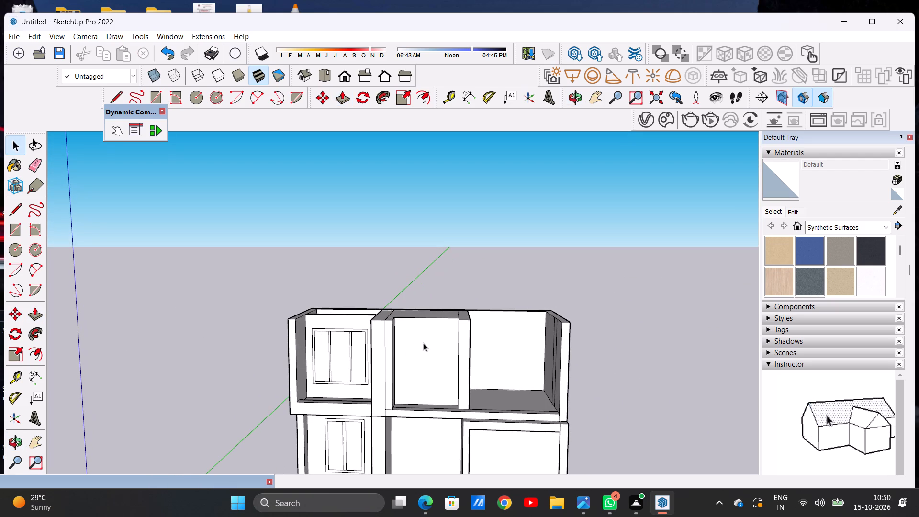
{"action": "scroll", "coordinate": [423, 343], "scroll_direction": "down", "scroll_amount": 3}
{"action": "middle_click_drag", "start_coordinate": [411, 361], "coordinate": [397, 341]}
{"action": "scroll", "coordinate": [397, 341], "scroll_direction": "up", "scroll_amount": 13}
{"action": "scroll", "coordinate": [400, 362], "scroll_direction": "down", "scroll_amount": 6}
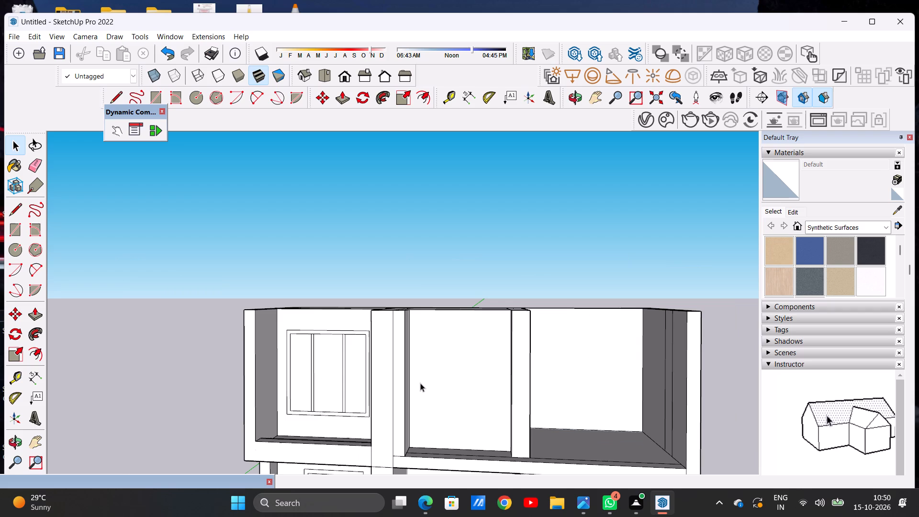
{"action": "scroll", "coordinate": [420, 383], "scroll_direction": "down", "scroll_amount": 5}
{"action": "middle_click_drag", "start_coordinate": [414, 397], "coordinate": [531, 405]}
{"action": "scroll", "coordinate": [479, 357], "scroll_direction": "up", "scroll_amount": 9}
{"action": "key", "text": "p"}
{"action": "scroll", "coordinate": [475, 352], "scroll_direction": "up", "scroll_amount": 6}
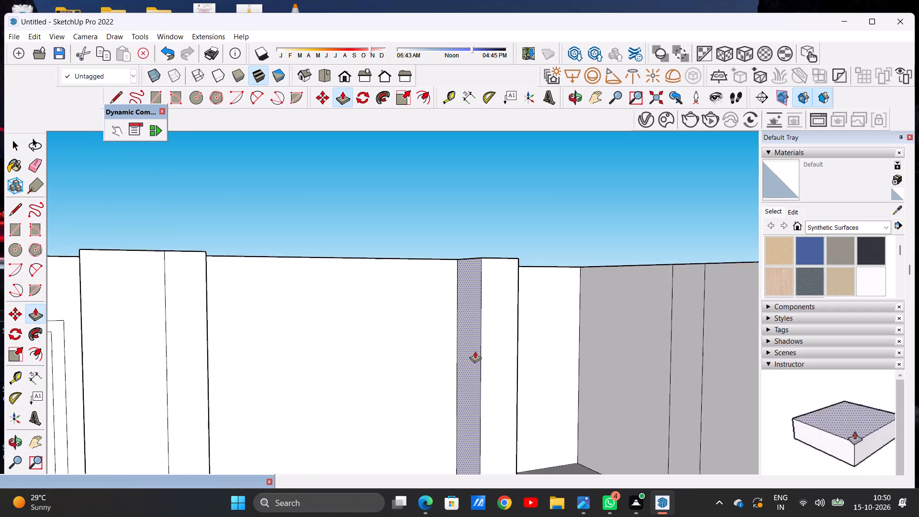
{"action": "left_click", "coordinate": [475, 351]}
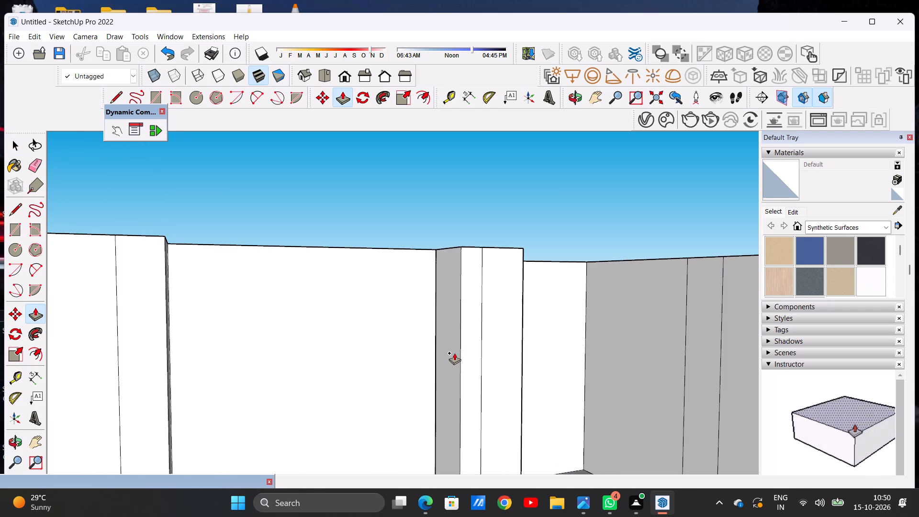
{"action": "scroll", "coordinate": [454, 353], "scroll_direction": "down", "scroll_amount": 10}
{"action": "middle_click_drag", "start_coordinate": [452, 353], "coordinate": [387, 345]}
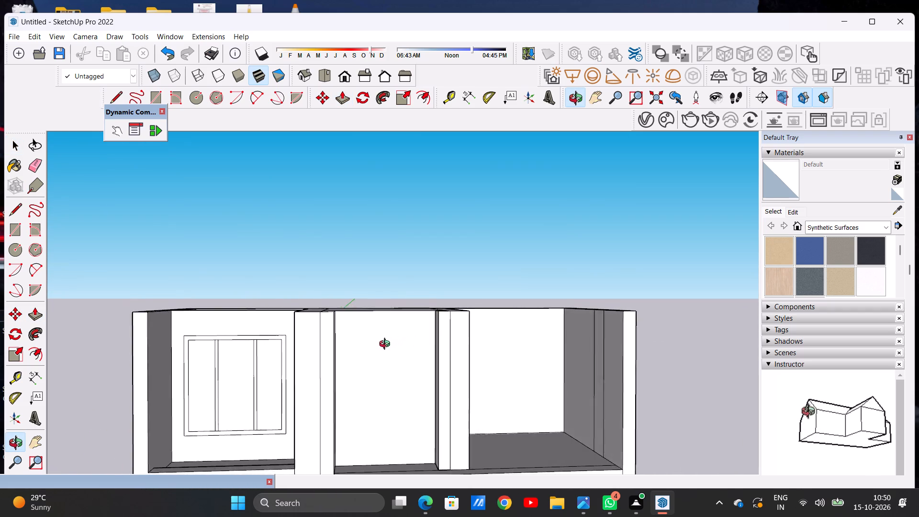
{"action": "middle_click_drag", "start_coordinate": [387, 345], "coordinate": [379, 344]}
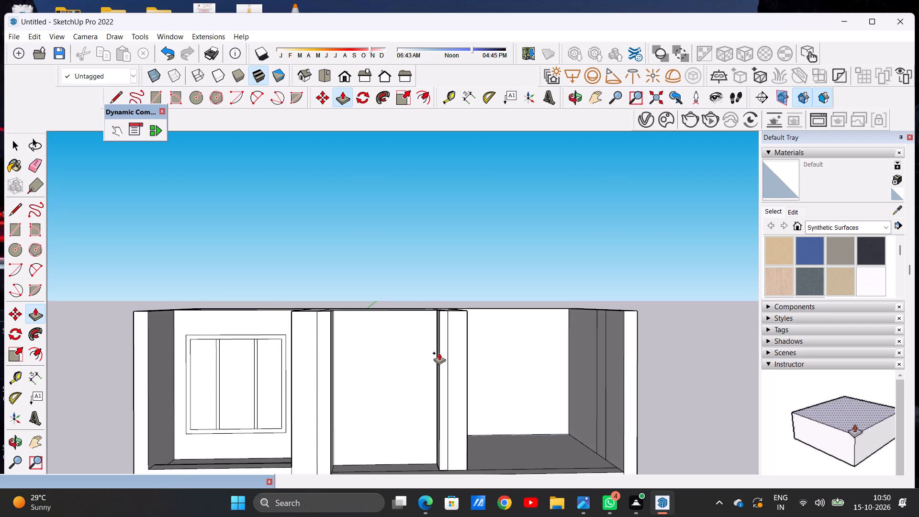
{"action": "left_click", "coordinate": [438, 353]}
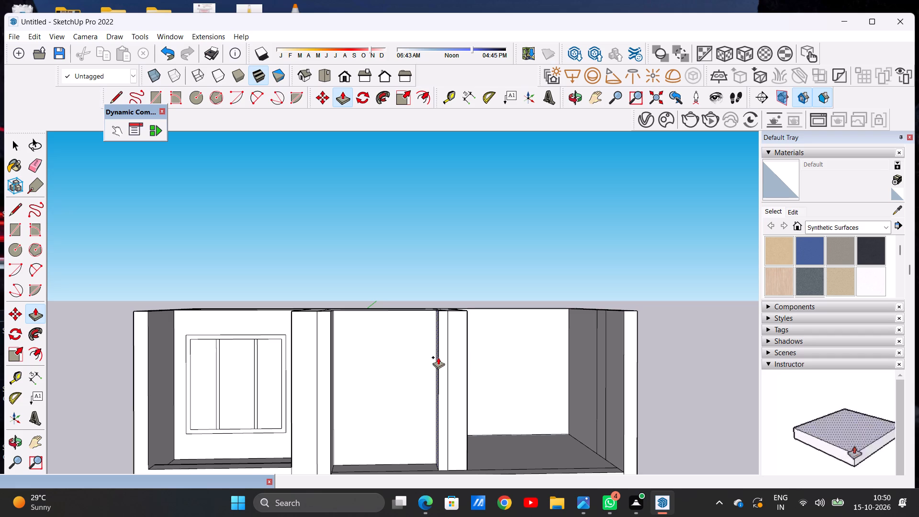
{"action": "key", "text": "space"}
Push the thickened window-side dividing wall's inner face back slightly, widening the middle bay's recess.
{"action": "scroll", "coordinate": [432, 360], "scroll_direction": "down", "scroll_amount": 5}
{"action": "middle_click_drag", "start_coordinate": [414, 383], "coordinate": [392, 403]}
{"action": "scroll", "coordinate": [374, 349], "scroll_direction": "up", "scroll_amount": 6}
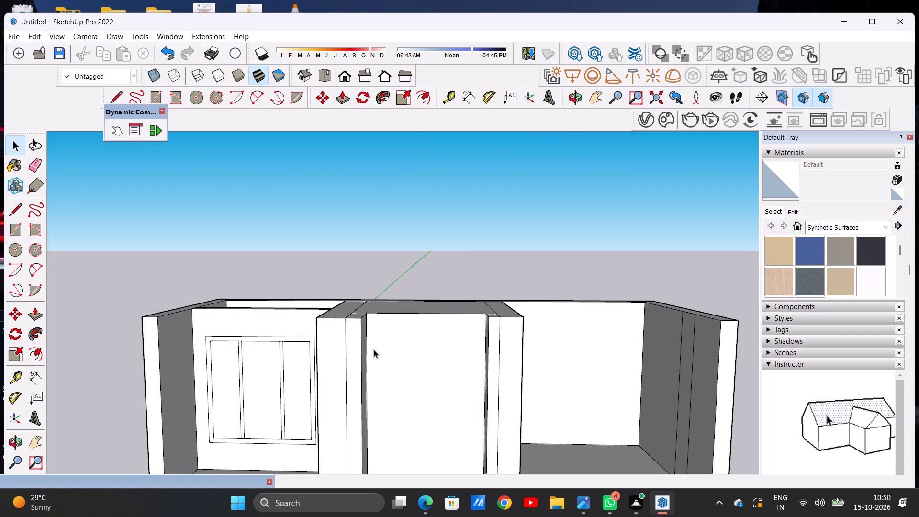
{"action": "key", "text": "p"}
{"action": "scroll", "coordinate": [380, 340], "scroll_direction": "up", "scroll_amount": 9}
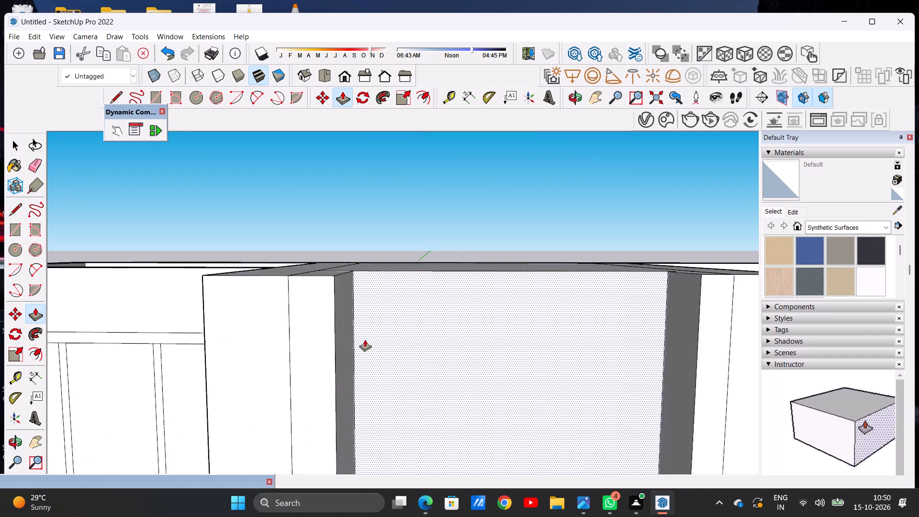
{"action": "scroll", "coordinate": [365, 339], "scroll_direction": "up", "scroll_amount": 2}
{"action": "left_click", "coordinate": [334, 347]}
{"action": "left_click", "coordinate": [325, 342]}
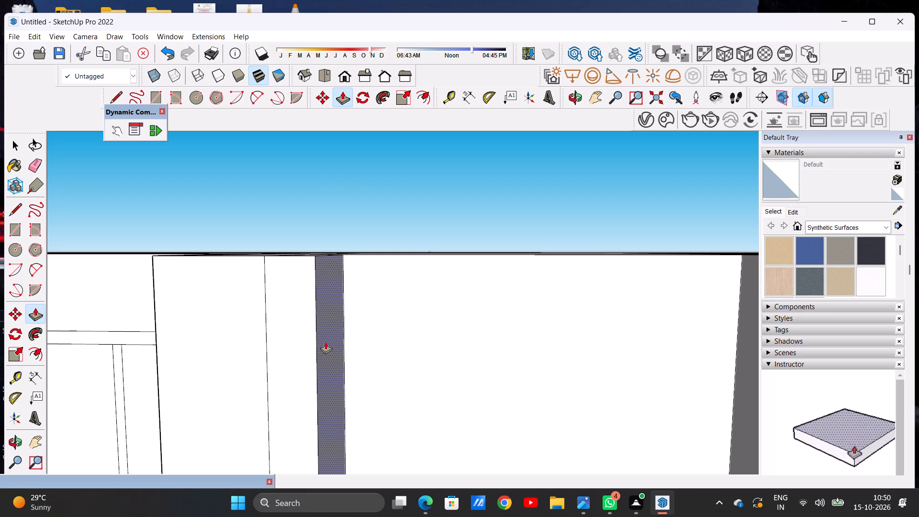
{"action": "key", "text": "space"}
Examine the upper floor's middle bay and its thickened dividing walls from front, raised and angled views.
{"action": "scroll", "coordinate": [437, 405], "scroll_direction": "down", "scroll_amount": 18}
{"action": "middle_click_drag", "start_coordinate": [501, 406], "coordinate": [492, 375]}
{"action": "scroll", "coordinate": [494, 380], "scroll_direction": "down", "scroll_amount": 3}
{"action": "scroll", "coordinate": [488, 393], "scroll_direction": "up", "scroll_amount": 6}
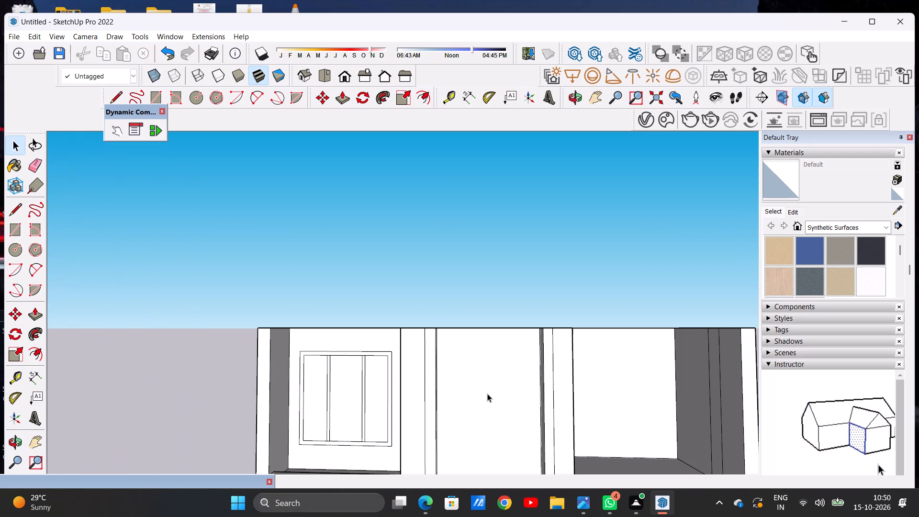
{"action": "scroll", "coordinate": [495, 370], "scroll_direction": "down", "scroll_amount": 4}
{"action": "middle_click_drag", "start_coordinate": [492, 350], "coordinate": [438, 385]}
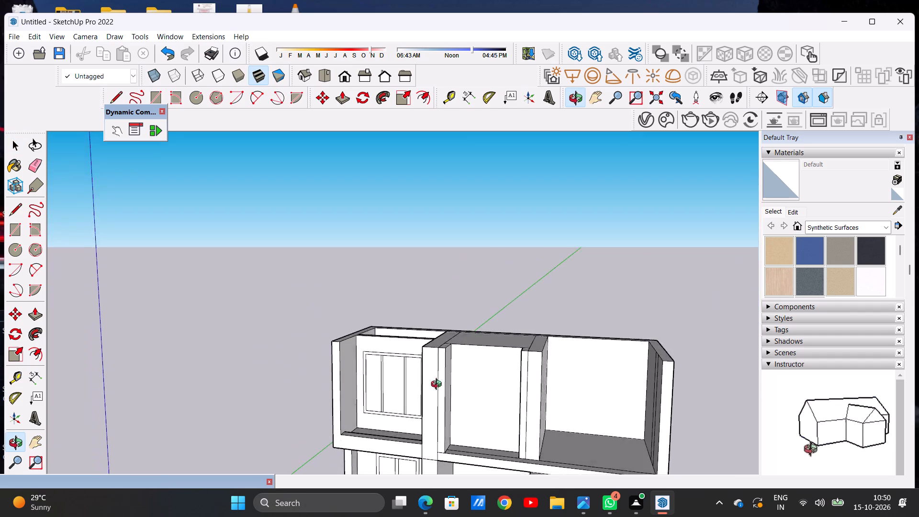
{"action": "middle_click_drag", "start_coordinate": [438, 385], "coordinate": [430, 404]}
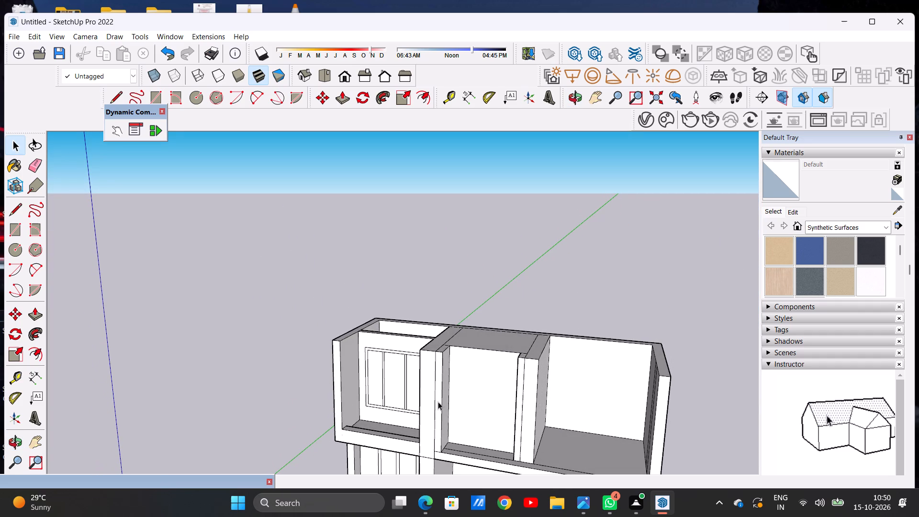
{"action": "scroll", "coordinate": [454, 375], "scroll_direction": "up", "scroll_amount": 5}
{"action": "middle_click_drag", "start_coordinate": [436, 372], "coordinate": [377, 387]}
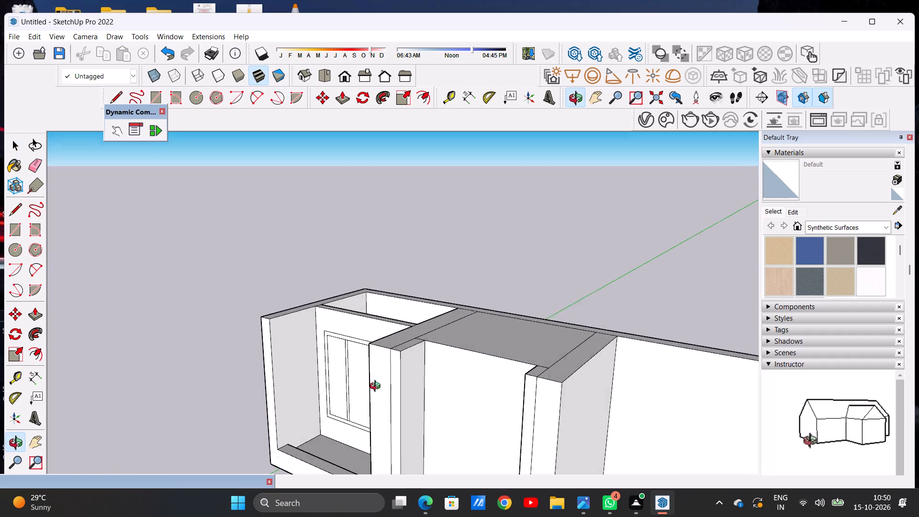
{"action": "middle_click_drag", "start_coordinate": [377, 387], "coordinate": [500, 375]}
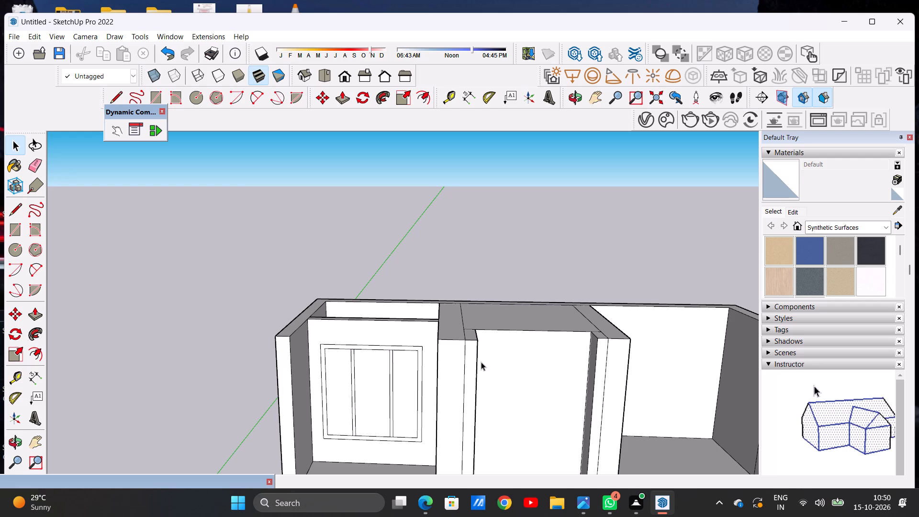
{"action": "scroll", "coordinate": [481, 362], "scroll_direction": "down", "scroll_amount": 1}
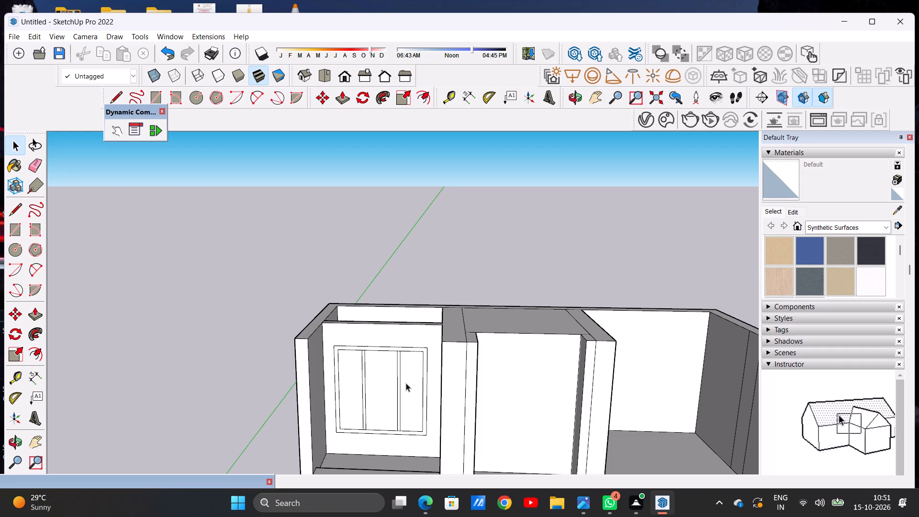
{"action": "scroll", "coordinate": [402, 370], "scroll_direction": "down", "scroll_amount": 5}
{"action": "middle_click_drag", "start_coordinate": [470, 385], "coordinate": [467, 318]}
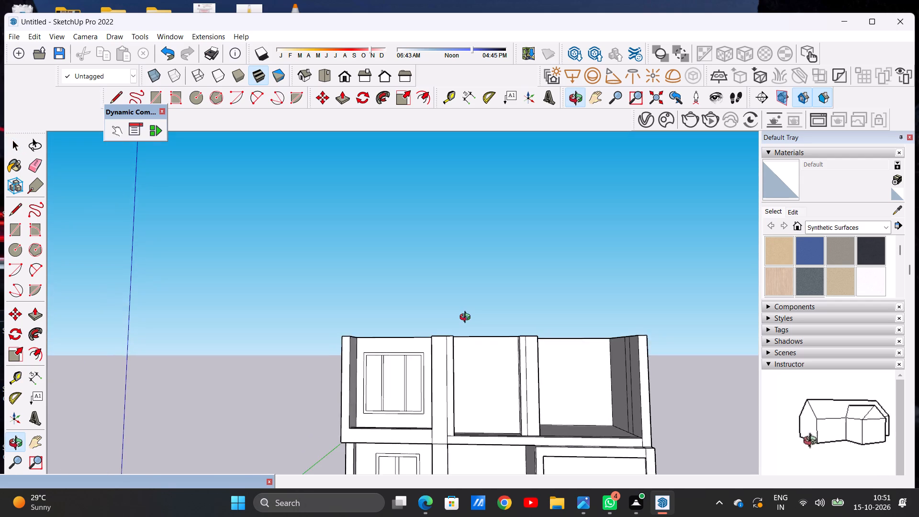
Draw a vertical line down the middle bay's back wall, marking off a narrow full-height strip beside the window-side dividing wall.
{"action": "middle_click_drag", "start_coordinate": [467, 318], "coordinate": [459, 337]}
{"action": "scroll", "coordinate": [470, 376], "scroll_direction": "up", "scroll_amount": 6}
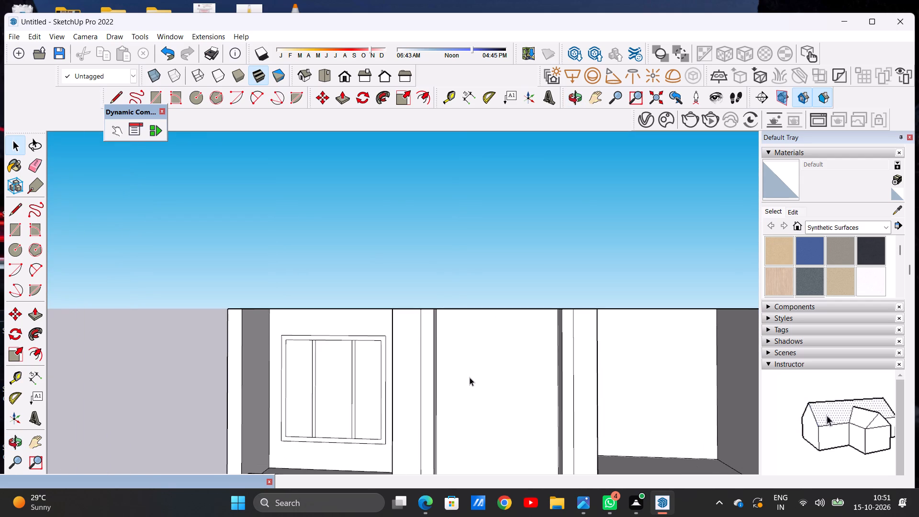
{"action": "key", "text": "l"}
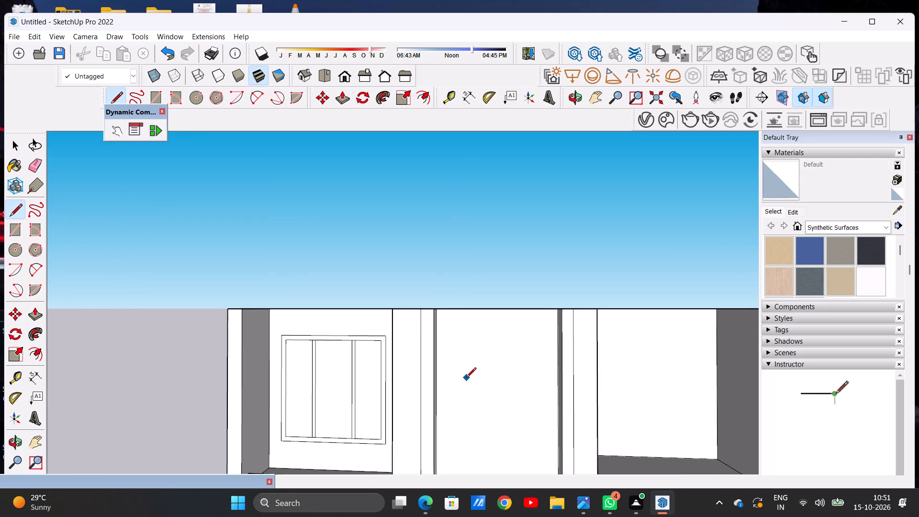
{"action": "scroll", "coordinate": [465, 375], "scroll_direction": "down", "scroll_amount": 6}
{"action": "middle_click_drag", "start_coordinate": [482, 421], "coordinate": [482, 438]}
{"action": "scroll", "coordinate": [472, 434], "scroll_direction": "up", "scroll_amount": 6}
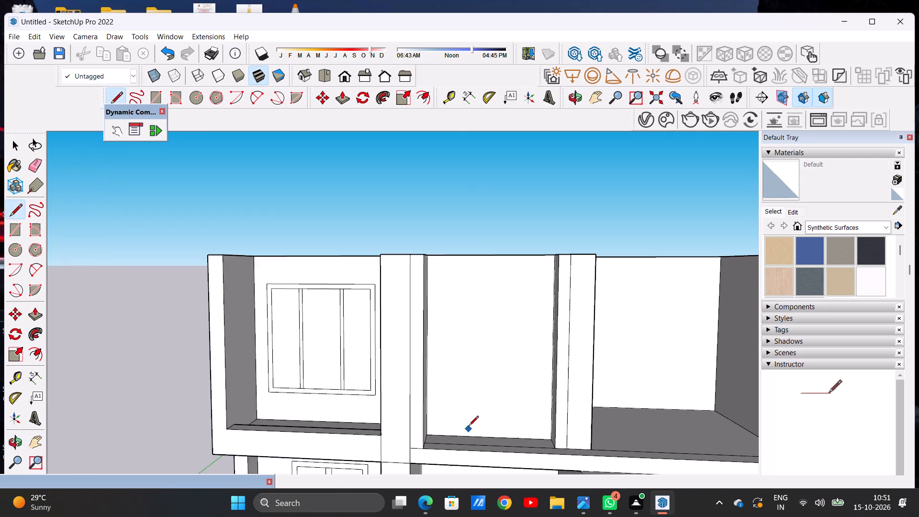
{"action": "middle_click_drag", "start_coordinate": [480, 405], "coordinate": [439, 446]}
{"action": "scroll", "coordinate": [426, 275], "scroll_direction": "up", "scroll_amount": 6}
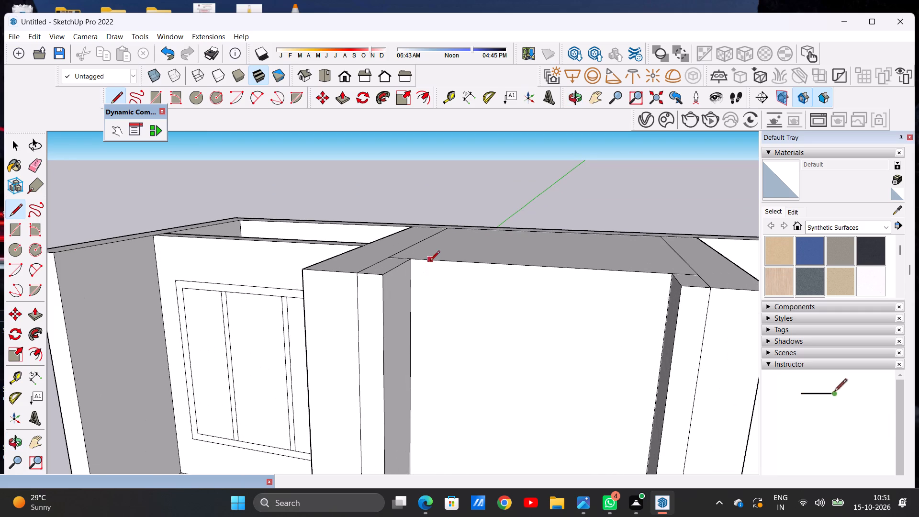
{"action": "left_click", "coordinate": [434, 260]}
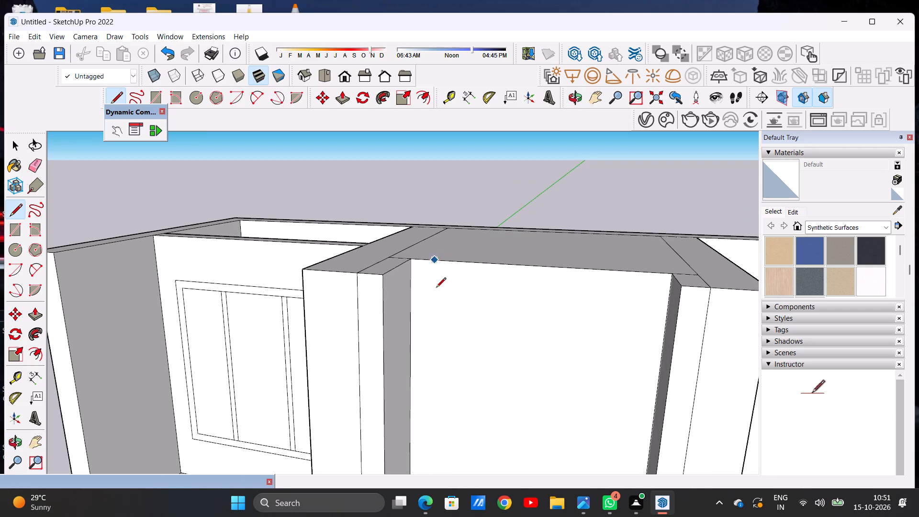
{"action": "scroll", "coordinate": [431, 317], "scroll_direction": "down", "scroll_amount": 7}
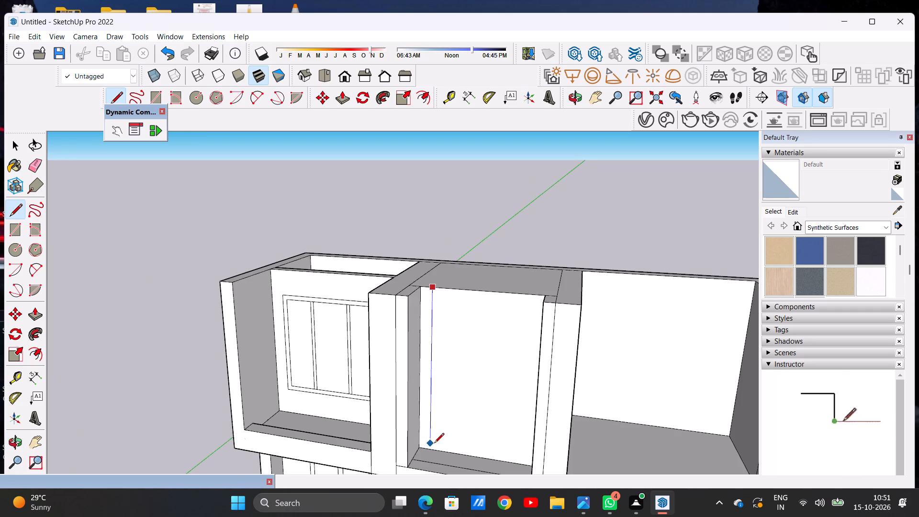
{"action": "left_click", "coordinate": [433, 446]}
{"action": "key", "text": "space"}
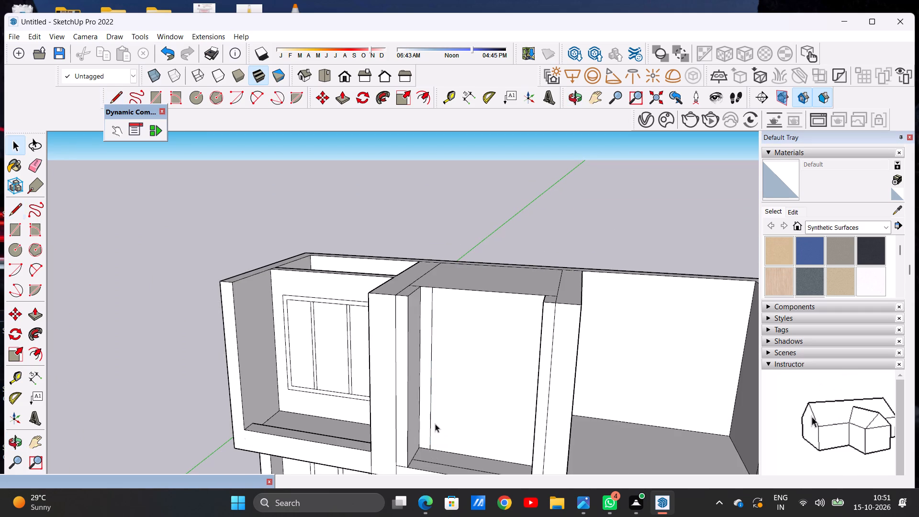
Copy the narrow strip sideways across the middle bay's back wall with a small gap, and array it as 6 copies.
{"action": "scroll", "coordinate": [457, 390], "scroll_direction": "down", "scroll_amount": 5}
{"action": "middle_click_drag", "start_coordinate": [434, 434], "coordinate": [463, 393]}
{"action": "scroll", "coordinate": [519, 409], "scroll_direction": "up", "scroll_amount": 3}
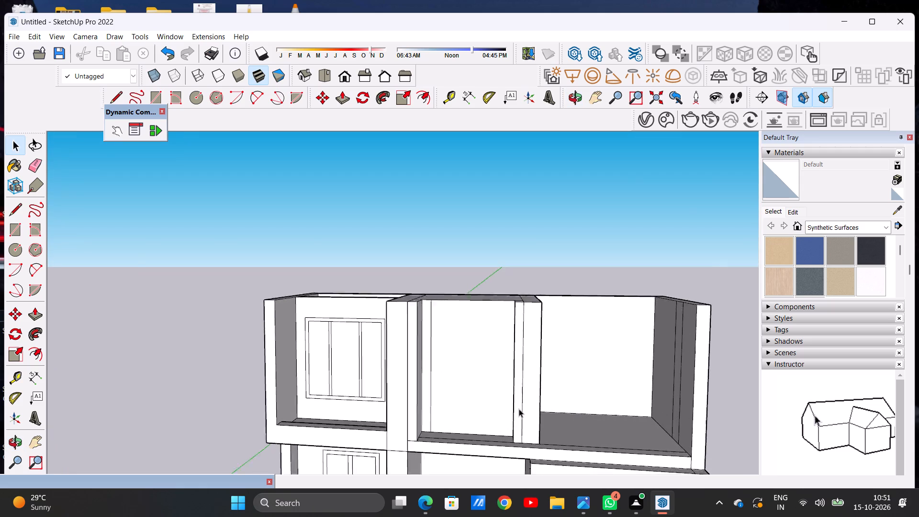
{"action": "scroll", "coordinate": [519, 409], "scroll_direction": "up", "scroll_amount": 5}
{"action": "scroll", "coordinate": [494, 412], "scroll_direction": "down", "scroll_amount": 2}
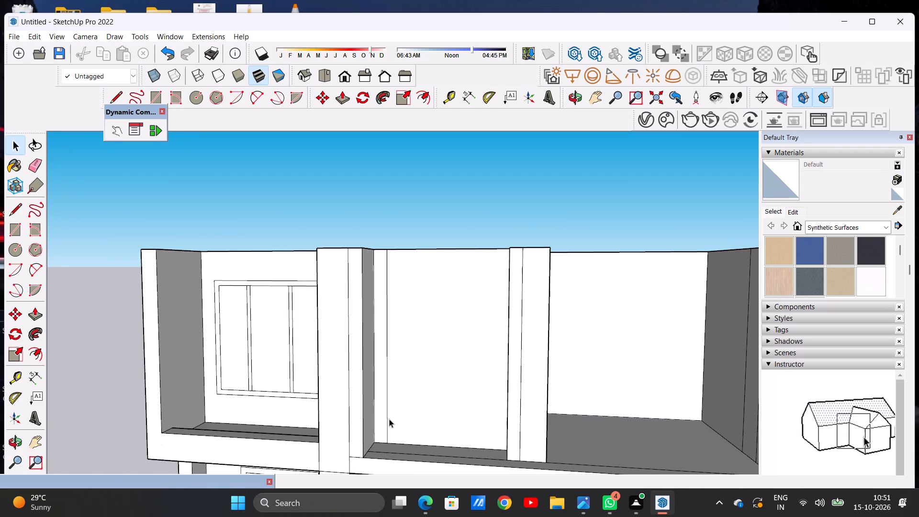
{"action": "middle_click_drag", "start_coordinate": [389, 419], "coordinate": [416, 414]}
{"action": "middle_click_drag", "start_coordinate": [416, 414], "coordinate": [405, 430]}
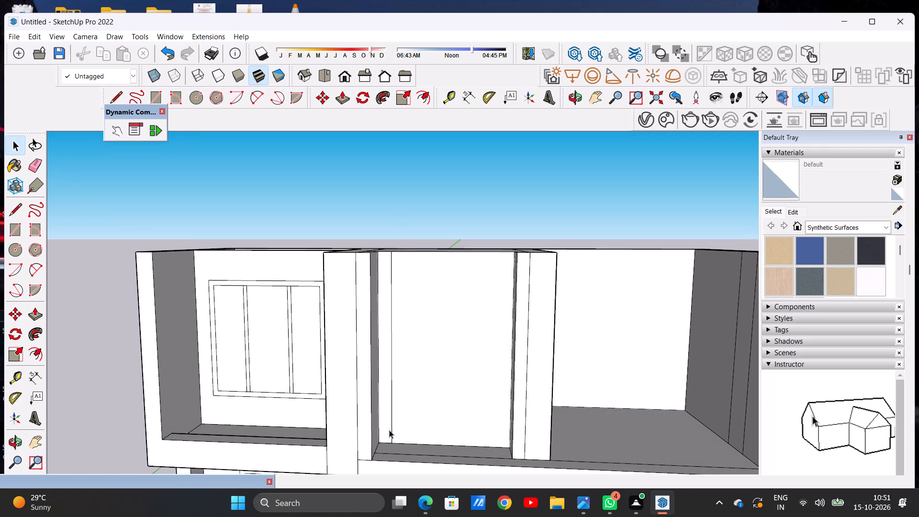
{"action": "scroll", "coordinate": [386, 431], "scroll_direction": "up", "scroll_amount": 7}
{"action": "double_click", "coordinate": [384, 431]}
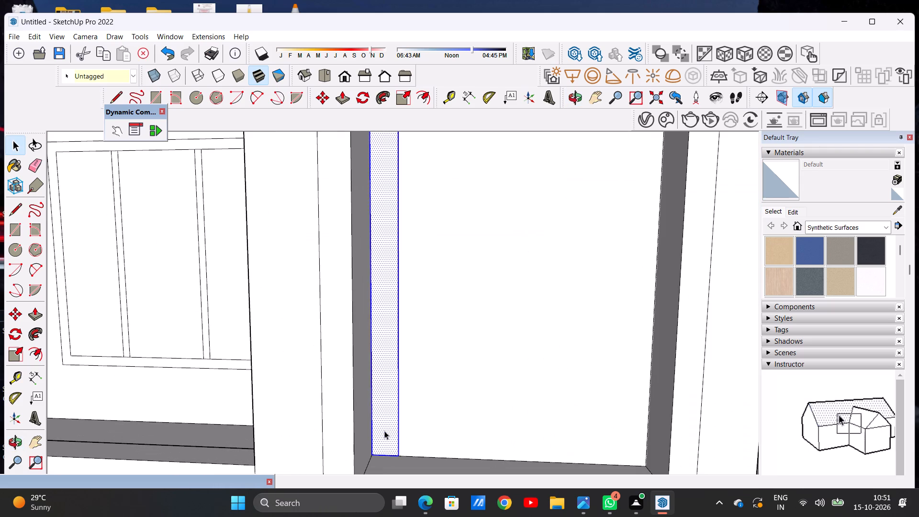
{"action": "key", "text": "m"}
{"action": "left_click", "coordinate": [397, 455]}
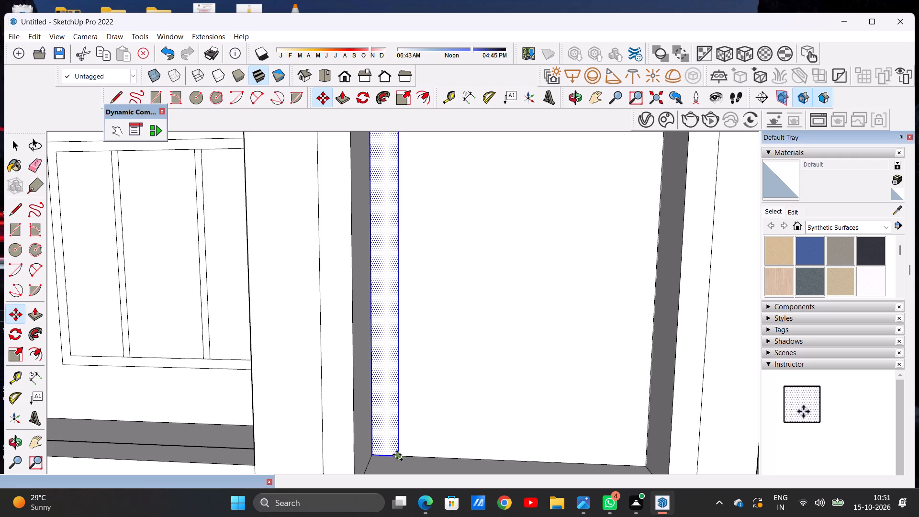
{"action": "left_click", "coordinate": [430, 460]}
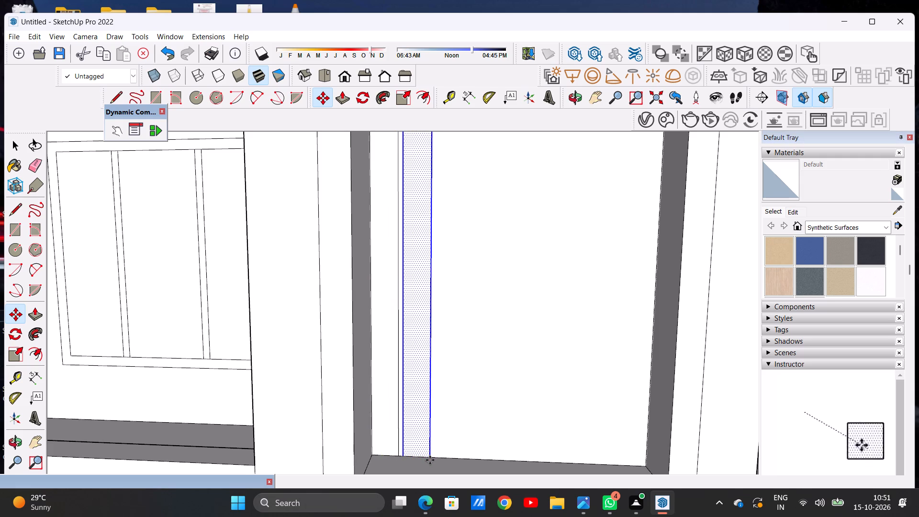
{"action": "key", "text": "shift+asterisk"}
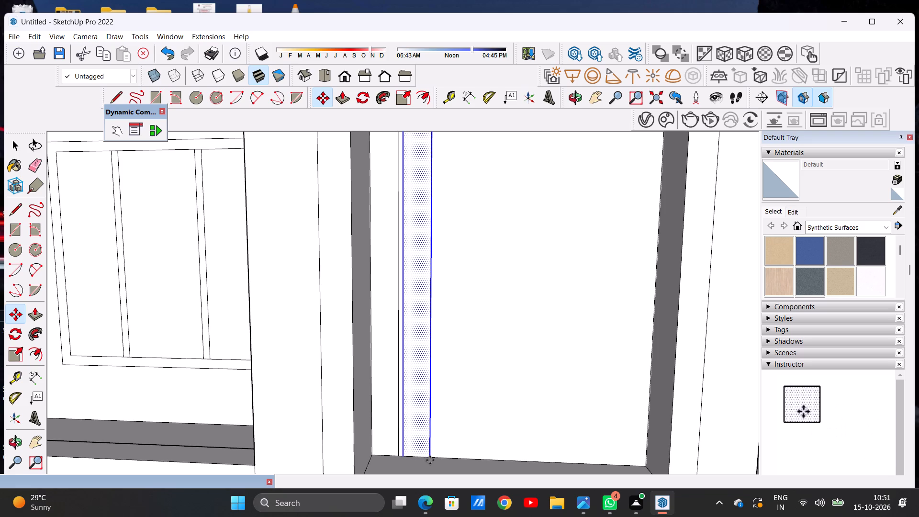
{"action": "key", "text": "6"}
{"action": "key", "text": "Return"}
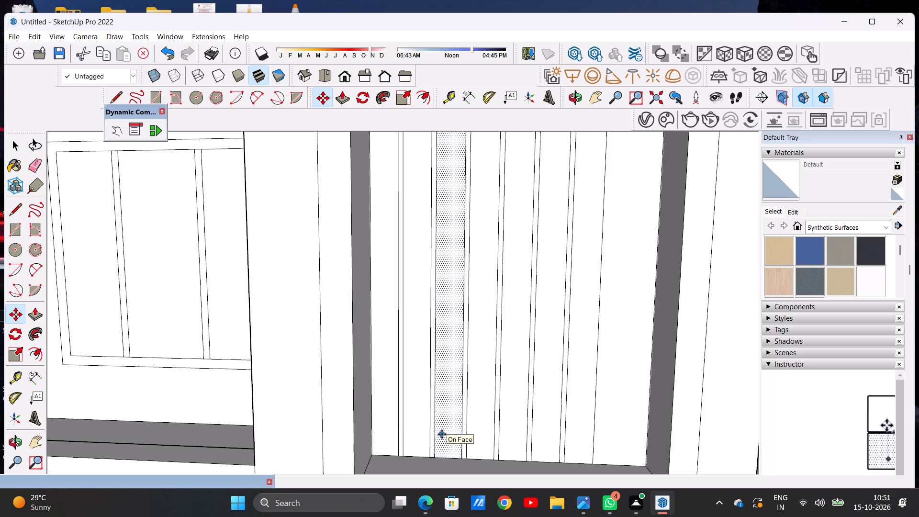
{"action": "key", "text": "space"}
Copy the last strip of the array once more towards the opposite dividing wall, keeping the same small gap.
{"action": "scroll", "coordinate": [397, 430], "scroll_direction": "down", "scroll_amount": 9}
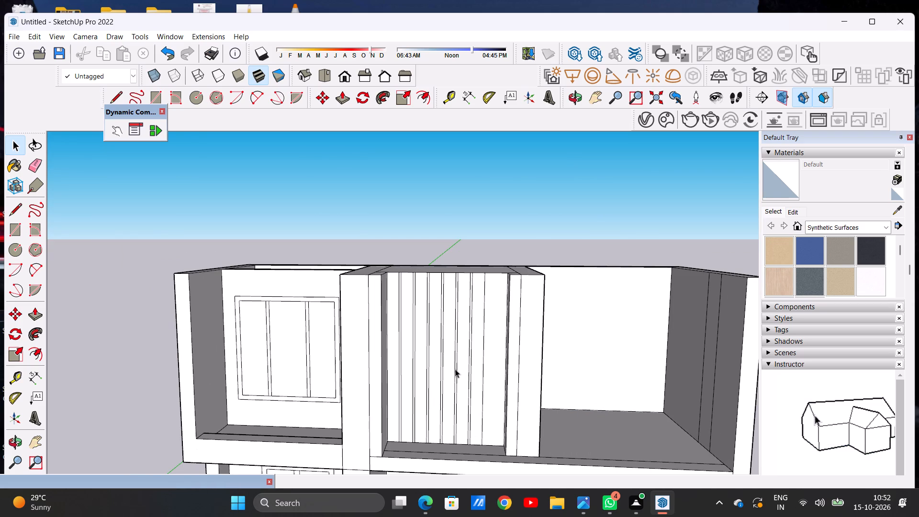
{"action": "scroll", "coordinate": [459, 367], "scroll_direction": "down", "scroll_amount": 3}
{"action": "scroll", "coordinate": [467, 384], "scroll_direction": "up", "scroll_amount": 11}
{"action": "scroll", "coordinate": [483, 361], "scroll_direction": "down", "scroll_amount": 6}
{"action": "middle_click_drag", "start_coordinate": [472, 427], "coordinate": [481, 413]}
{"action": "scroll", "coordinate": [484, 420], "scroll_direction": "up", "scroll_amount": 2}
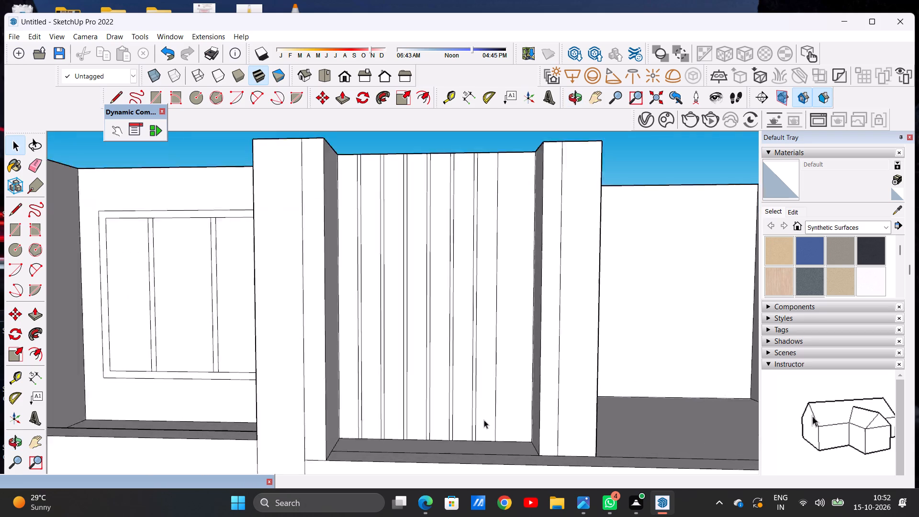
{"action": "scroll", "coordinate": [484, 420], "scroll_direction": "up", "scroll_amount": 10}
{"action": "double_click", "coordinate": [484, 420]}
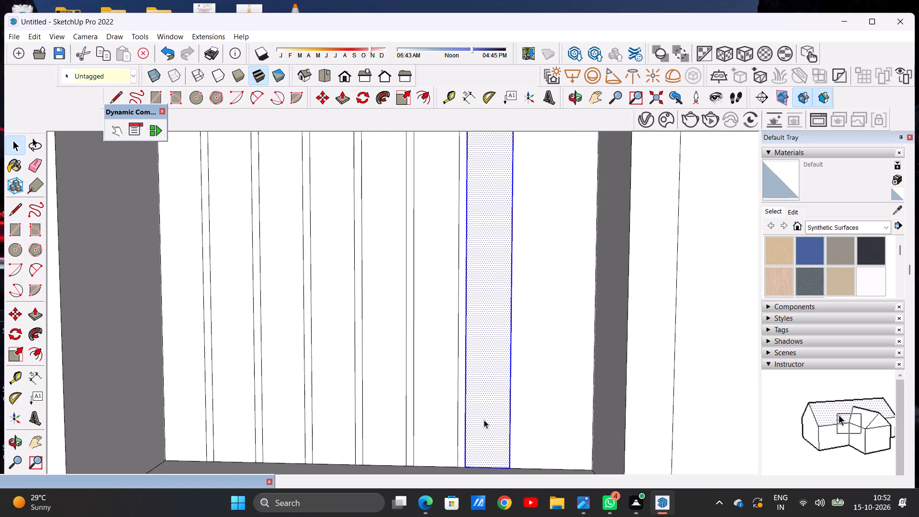
{"action": "key", "text": "m"}
{"action": "left_click", "coordinate": [513, 470]}
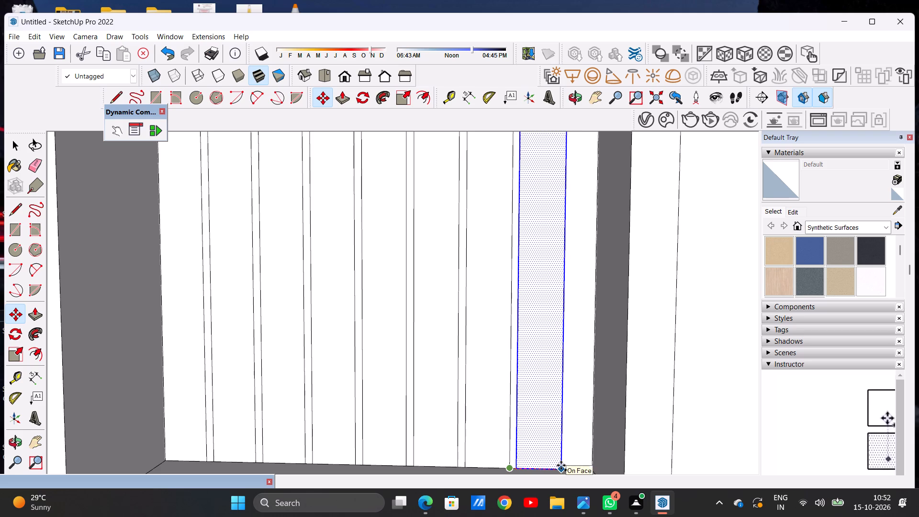
{"action": "left_click", "coordinate": [561, 465]}
{"action": "key", "text": "space"}
{"action": "scroll", "coordinate": [518, 444], "scroll_direction": "down", "scroll_amount": 15}
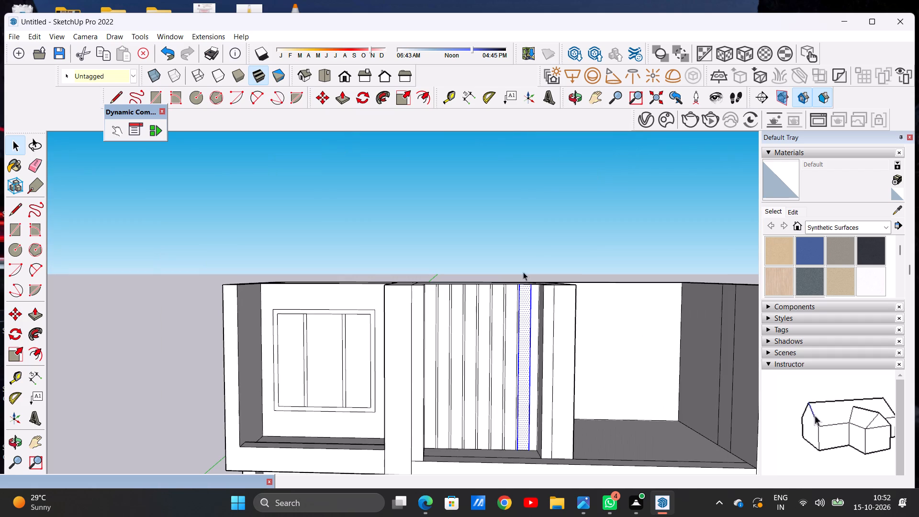
{"action": "left_click", "coordinate": [527, 245]}
Draw a full-height vertical line just beyond the last copied strip, closing its narrow gap and outlining the final strip by the opposite dividing wall.
{"action": "scroll", "coordinate": [537, 368], "scroll_direction": "up", "scroll_amount": 6}
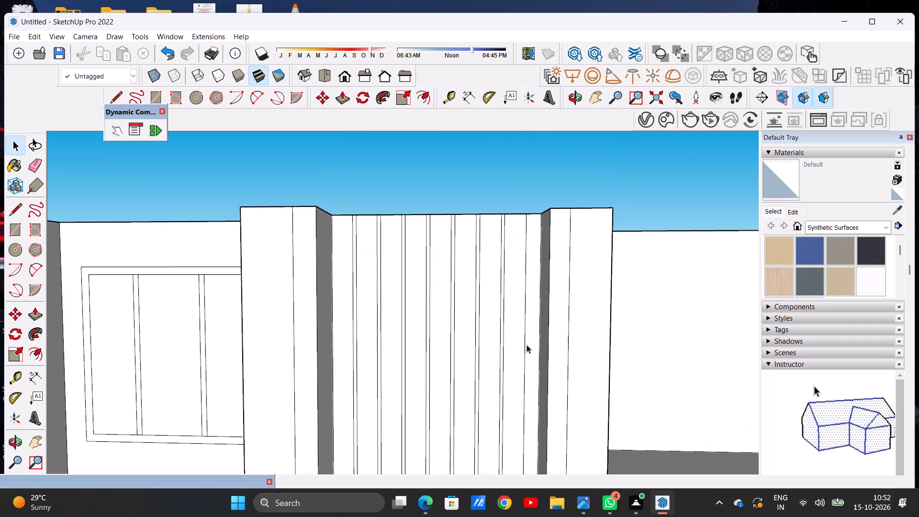
{"action": "scroll", "coordinate": [527, 345], "scroll_direction": "down", "scroll_amount": 5}
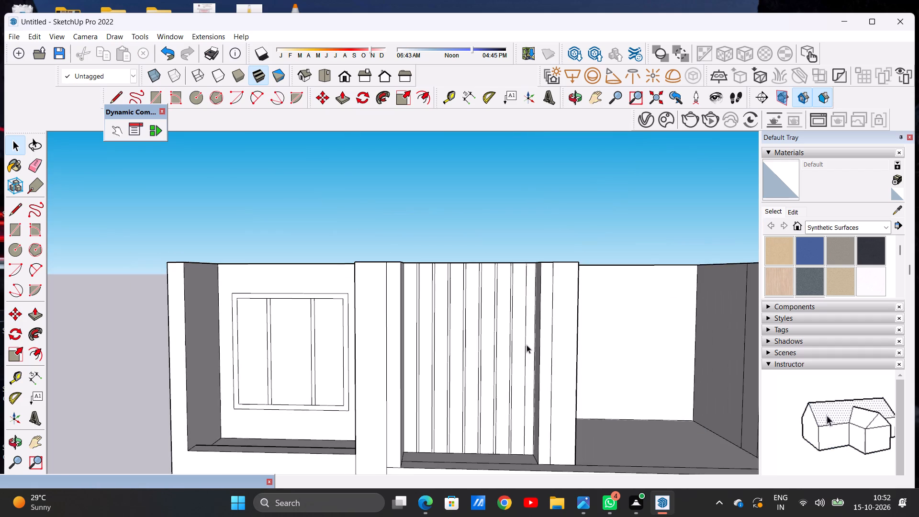
{"action": "middle_click_drag", "start_coordinate": [517, 344], "coordinate": [504, 384]}
{"action": "scroll", "coordinate": [516, 438], "scroll_direction": "up", "scroll_amount": 6}
{"action": "key", "text": "l"}
{"action": "scroll", "coordinate": [516, 408], "scroll_direction": "down", "scroll_amount": 9}
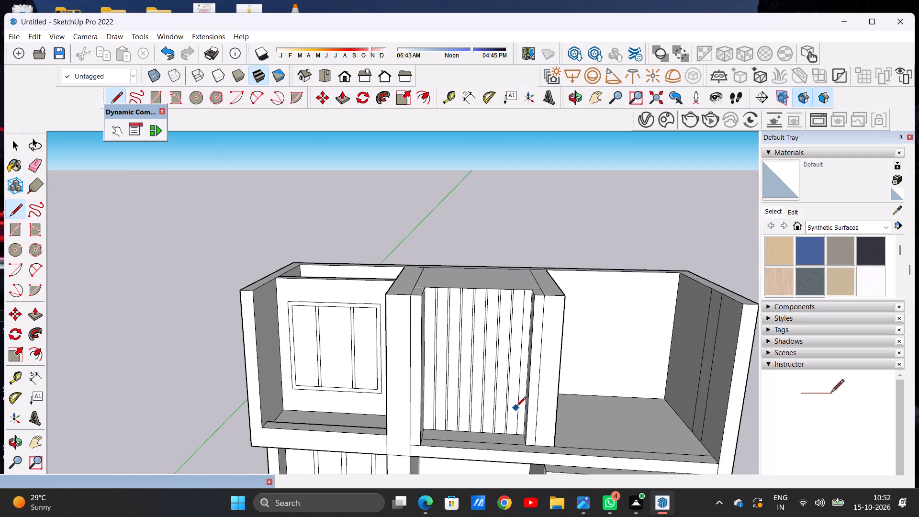
{"action": "scroll", "coordinate": [524, 324], "scroll_direction": "up", "scroll_amount": 1}
{"action": "scroll", "coordinate": [524, 324], "scroll_direction": "down", "scroll_amount": 1}
{"action": "scroll", "coordinate": [524, 324], "scroll_direction": "up", "scroll_amount": 9}
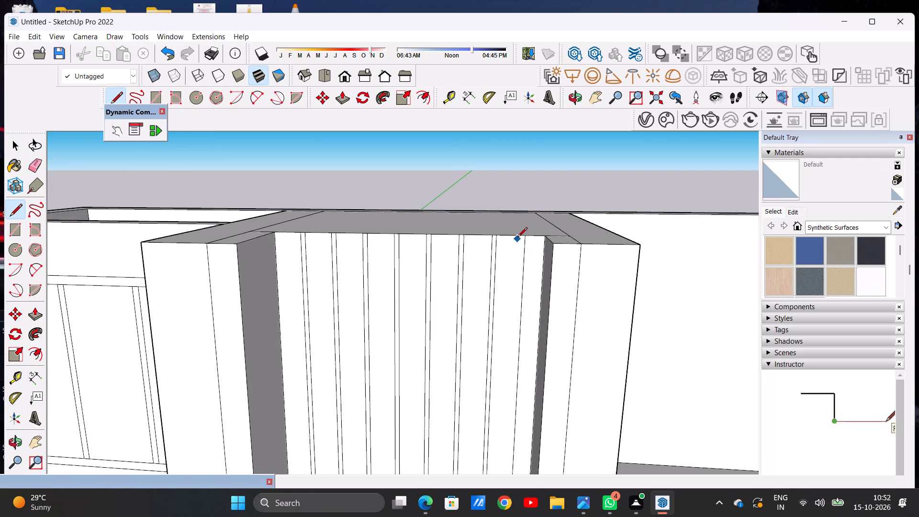
{"action": "scroll", "coordinate": [518, 257], "scroll_direction": "up", "scroll_amount": 8}
{"action": "scroll", "coordinate": [517, 259], "scroll_direction": "down", "scroll_amount": 1}
{"action": "scroll", "coordinate": [517, 259], "scroll_direction": "up", "scroll_amount": 3}
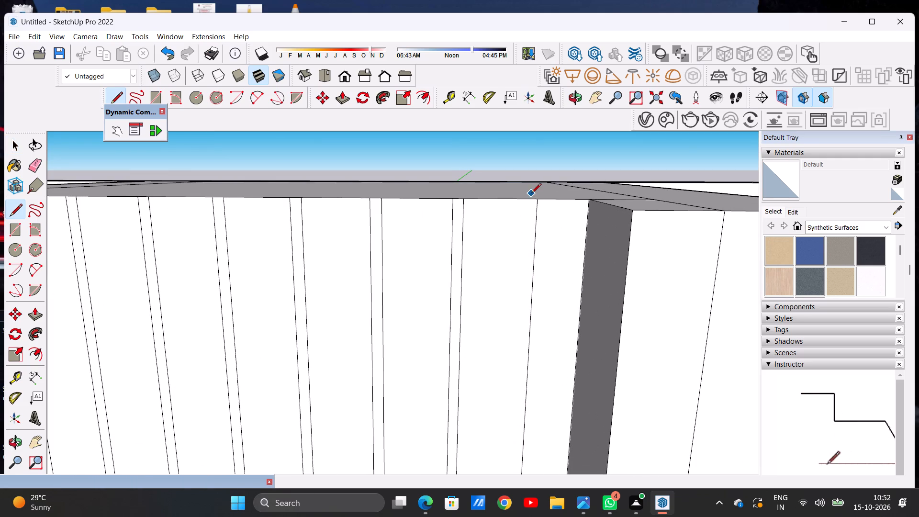
{"action": "left_click", "coordinate": [526, 201]}
{"action": "scroll", "coordinate": [519, 274], "scroll_direction": "down", "scroll_amount": 12}
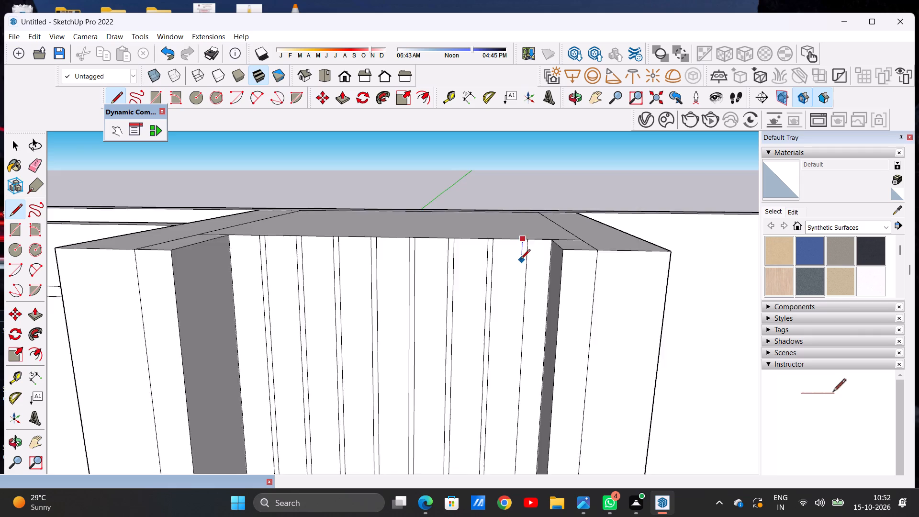
{"action": "scroll", "coordinate": [520, 260], "scroll_direction": "down", "scroll_amount": 3}
{"action": "scroll", "coordinate": [516, 363], "scroll_direction": "down", "scroll_amount": 7}
{"action": "scroll", "coordinate": [506, 422], "scroll_direction": "up", "scroll_amount": 11}
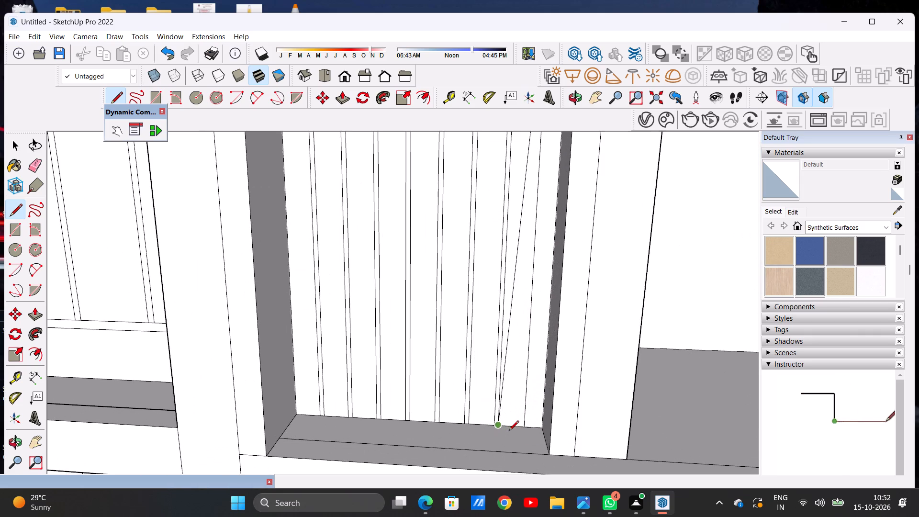
{"action": "scroll", "coordinate": [516, 427], "scroll_direction": "up", "scroll_amount": 13}
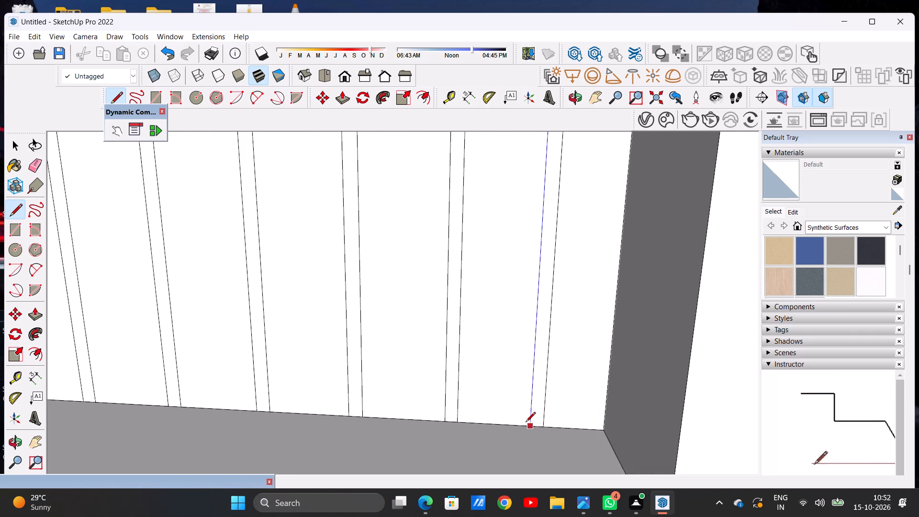
{"action": "left_click", "coordinate": [527, 423]}
{"action": "key", "text": "space"}
Push/Pull the first strip beside the window-side dividing wall slightly forward from the middle bay's back wall.
{"action": "scroll", "coordinate": [558, 376], "scroll_direction": "down", "scroll_amount": 18}
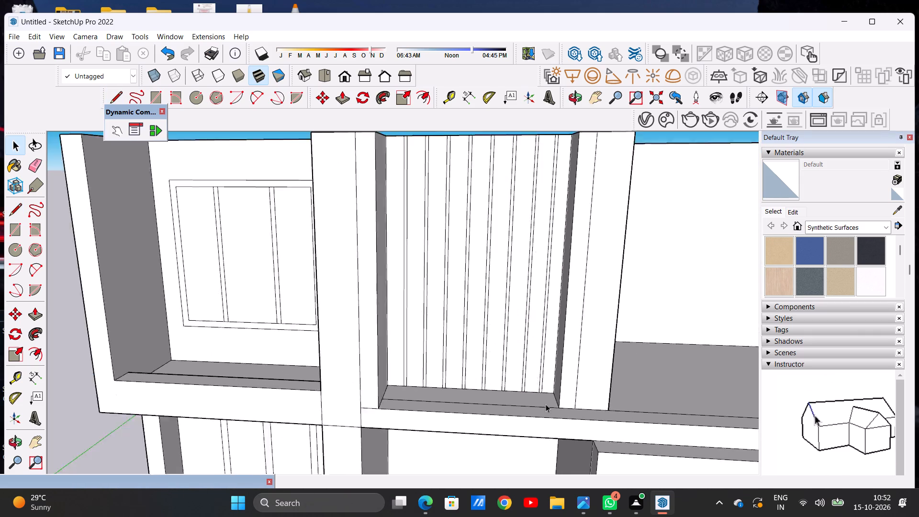
{"action": "scroll", "coordinate": [546, 404], "scroll_direction": "down", "scroll_amount": 6}
{"action": "scroll", "coordinate": [509, 252], "scroll_direction": "up", "scroll_amount": 9}
{"action": "scroll", "coordinate": [509, 274], "scroll_direction": "down", "scroll_amount": 7}
{"action": "middle_click_drag", "start_coordinate": [552, 283], "coordinate": [515, 263]}
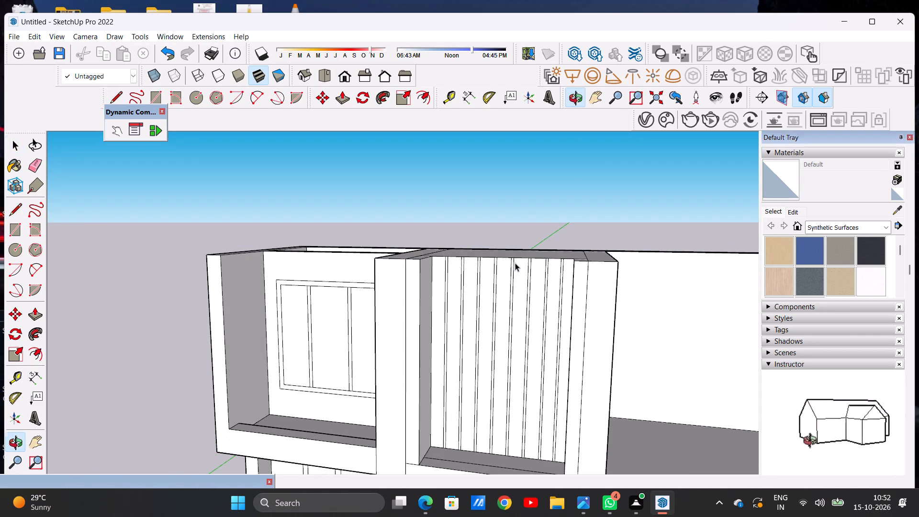
{"action": "scroll", "coordinate": [435, 258], "scroll_direction": "up", "scroll_amount": 3}
{"action": "key", "text": "p"}
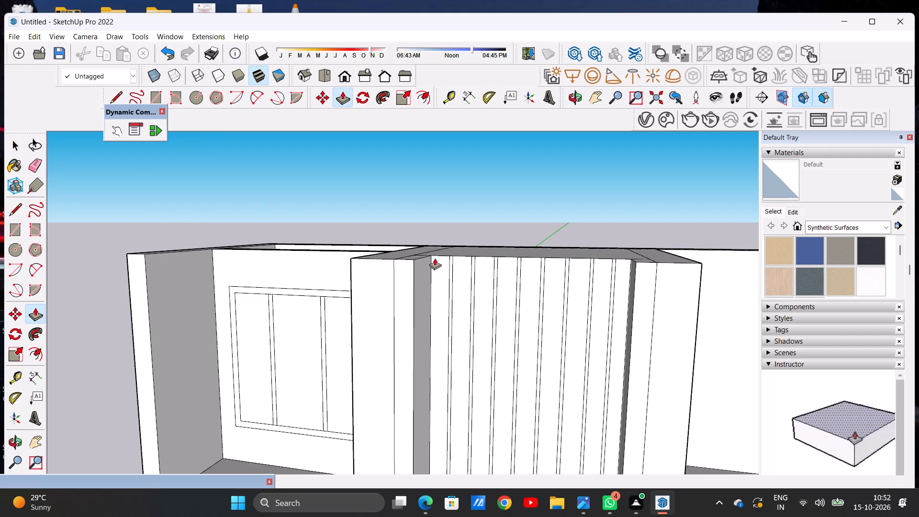
{"action": "middle_click_drag", "start_coordinate": [448, 270], "coordinate": [442, 307]}
{"action": "scroll", "coordinate": [432, 277], "scroll_direction": "up", "scroll_amount": 6}
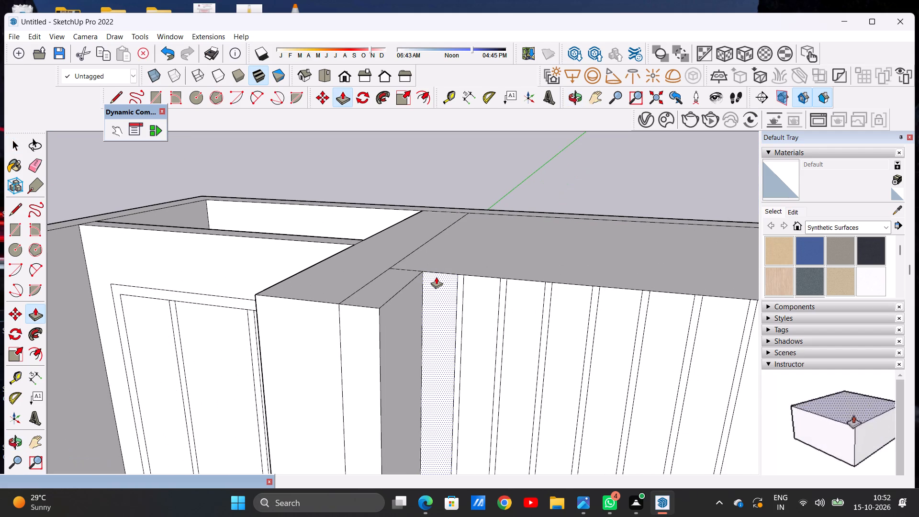
{"action": "left_click", "coordinate": [436, 277]}
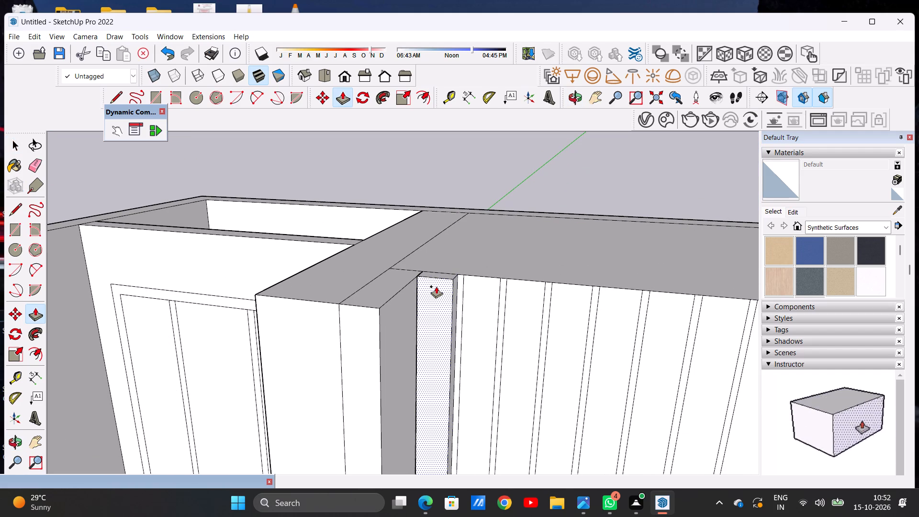
{"action": "left_click", "coordinate": [436, 286]}
{"action": "key", "text": "space"}
Push/Pull the second, third and fourth strips of the middle bay's back wall forward to the first strip's depth.
{"action": "middle_click_drag", "start_coordinate": [533, 314], "coordinate": [458, 312]}
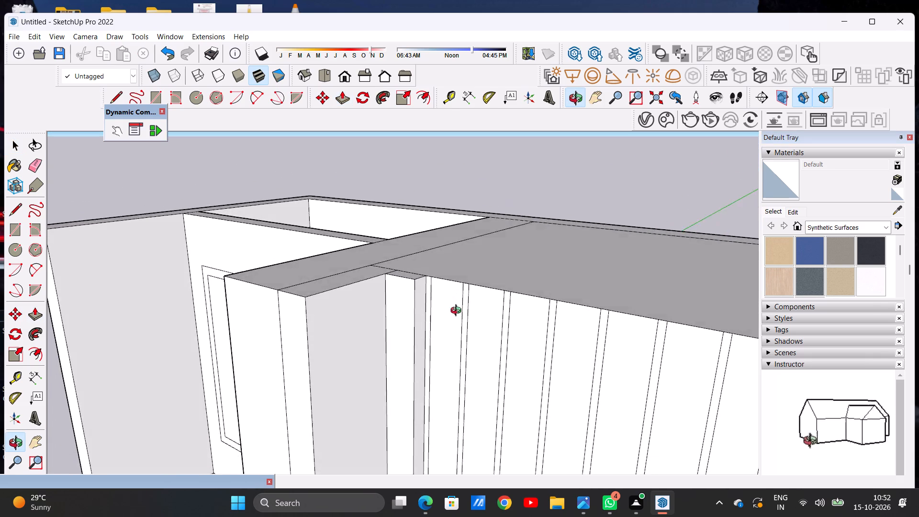
{"action": "middle_click_drag", "start_coordinate": [458, 312], "coordinate": [470, 329]}
{"action": "scroll", "coordinate": [447, 305], "scroll_direction": "up", "scroll_amount": 2}
{"action": "key", "text": "p"}
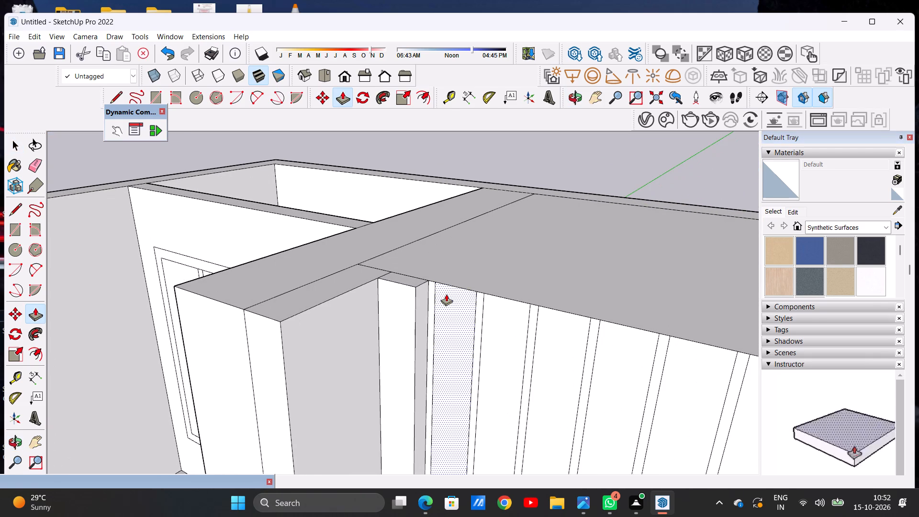
{"action": "left_click", "coordinate": [446, 294]}
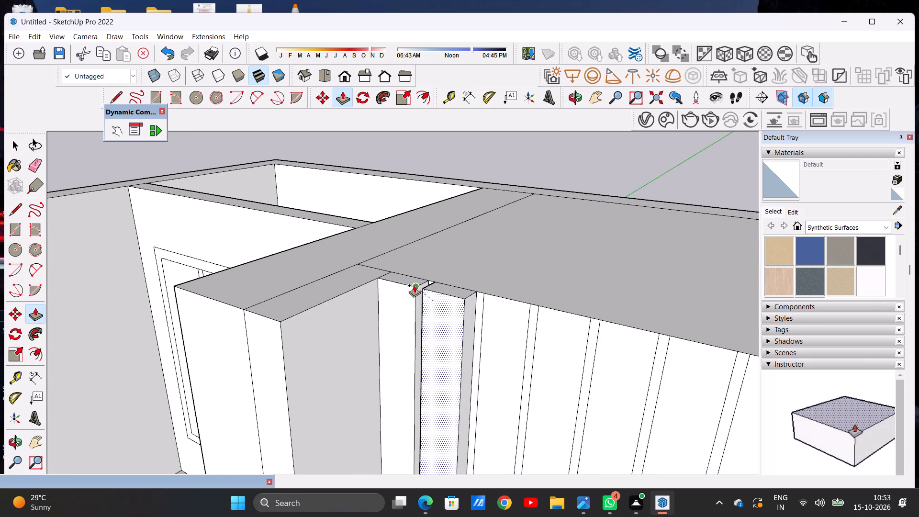
{"action": "left_click", "coordinate": [412, 285]}
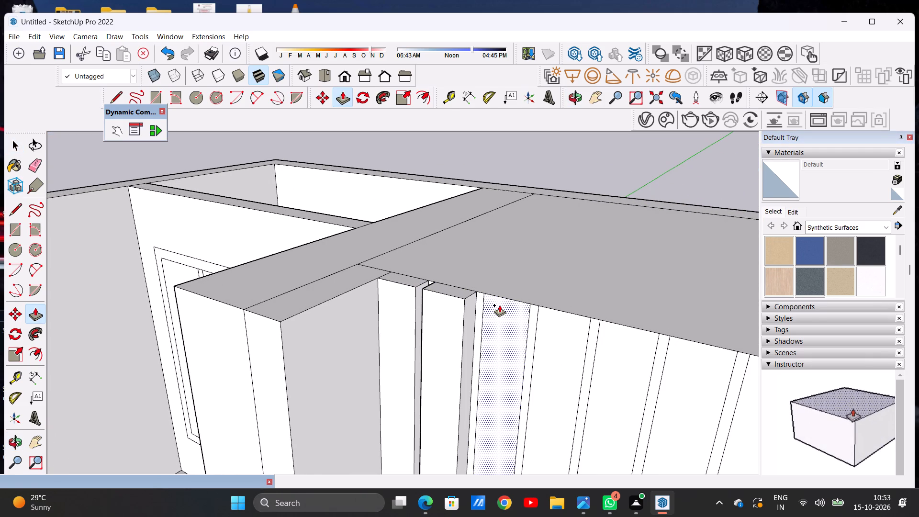
{"action": "left_click", "coordinate": [499, 305]}
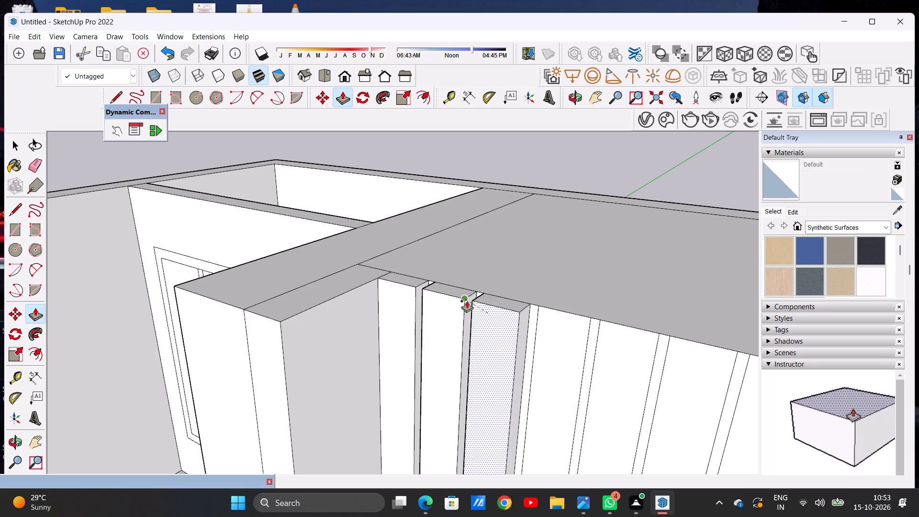
{"action": "left_click", "coordinate": [467, 301]}
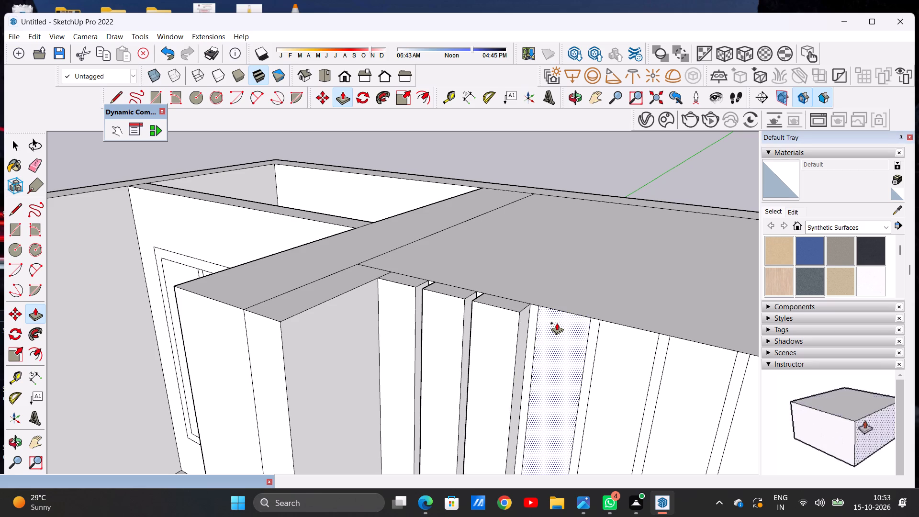
{"action": "left_click", "coordinate": [557, 323]}
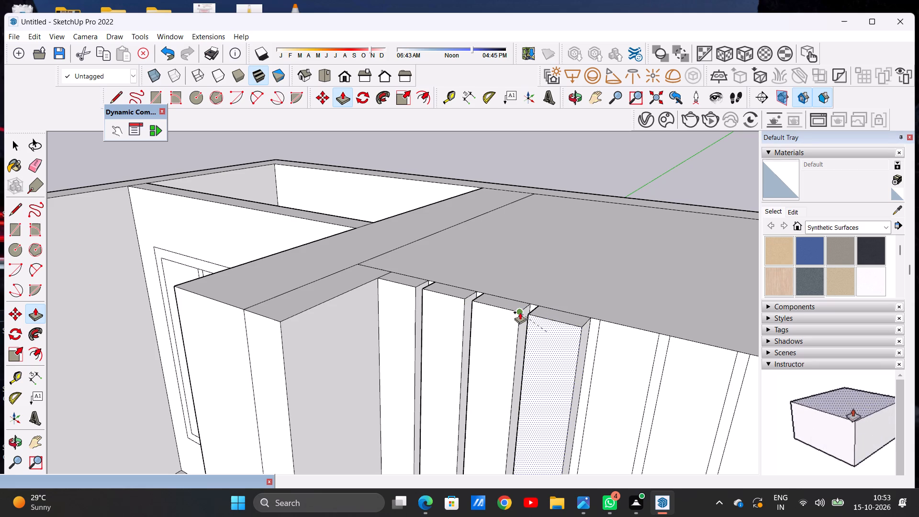
{"action": "left_click", "coordinate": [520, 312]}
Push/Pull the fifth and sixth back wall strips forward to match the depth of the raised strips.
{"action": "scroll", "coordinate": [527, 313], "scroll_direction": "down", "scroll_amount": 13}
{"action": "scroll", "coordinate": [569, 323], "scroll_direction": "up", "scroll_amount": 11}
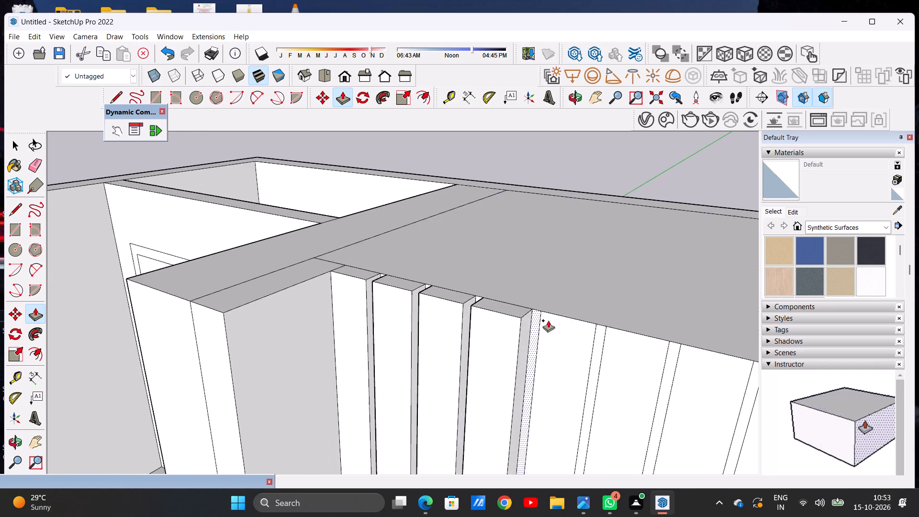
{"action": "scroll", "coordinate": [548, 320], "scroll_direction": "up", "scroll_amount": 4}
{"action": "scroll", "coordinate": [564, 326], "scroll_direction": "down", "scroll_amount": 1}
{"action": "left_click", "coordinate": [550, 319]}
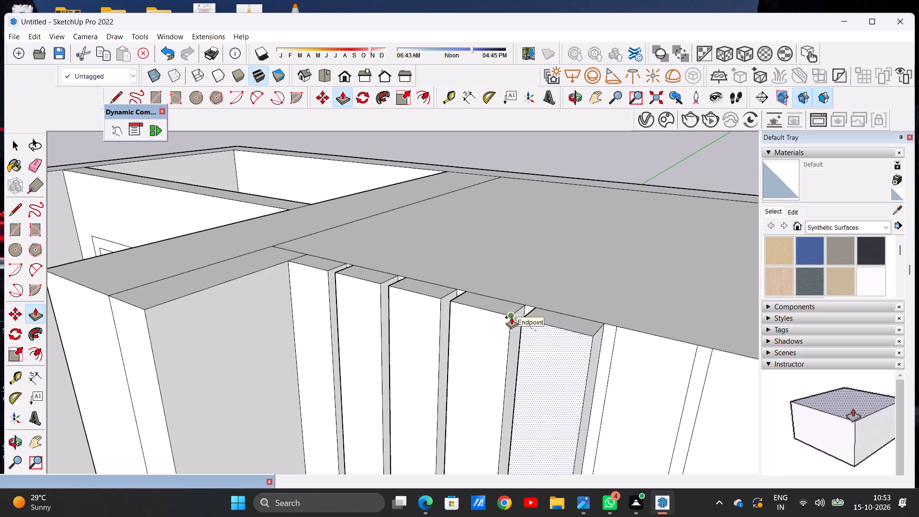
{"action": "left_click", "coordinate": [511, 317]}
{"action": "scroll", "coordinate": [564, 307], "scroll_direction": "down", "scroll_amount": 11}
{"action": "scroll", "coordinate": [584, 329], "scroll_direction": "up", "scroll_amount": 8}
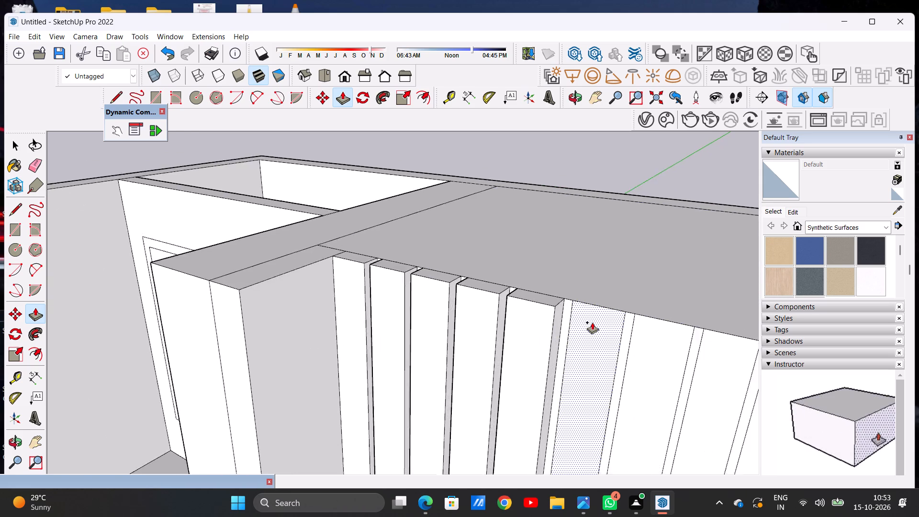
{"action": "scroll", "coordinate": [592, 322], "scroll_direction": "up", "scroll_amount": 3}
{"action": "left_click", "coordinate": [579, 307]}
{"action": "left_click", "coordinate": [537, 304]}
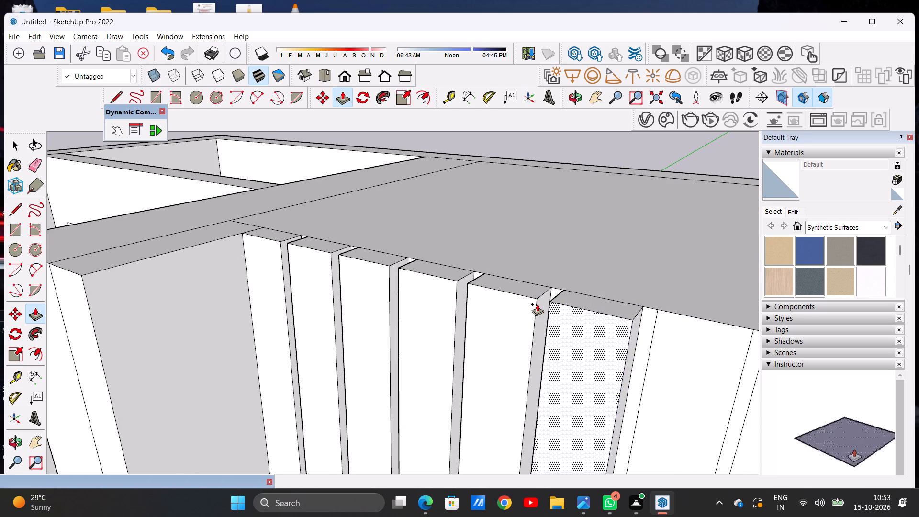
Push/Pull the last three strips, up to the opposite dividing wall, forward flush with the other raised strips.
{"action": "scroll", "coordinate": [564, 315], "scroll_direction": "down", "scroll_amount": 18}
{"action": "scroll", "coordinate": [558, 320], "scroll_direction": "up", "scroll_amount": 9}
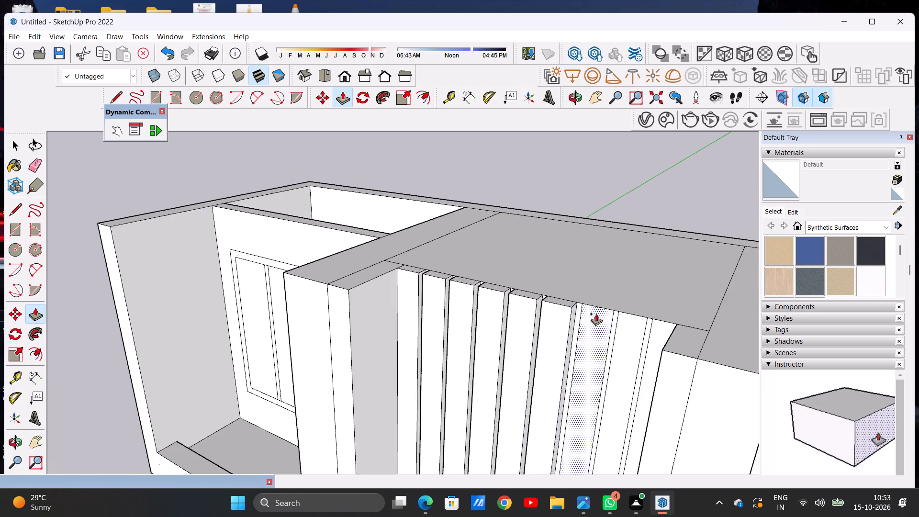
{"action": "scroll", "coordinate": [596, 314], "scroll_direction": "up", "scroll_amount": 12}
{"action": "left_click", "coordinate": [569, 301]}
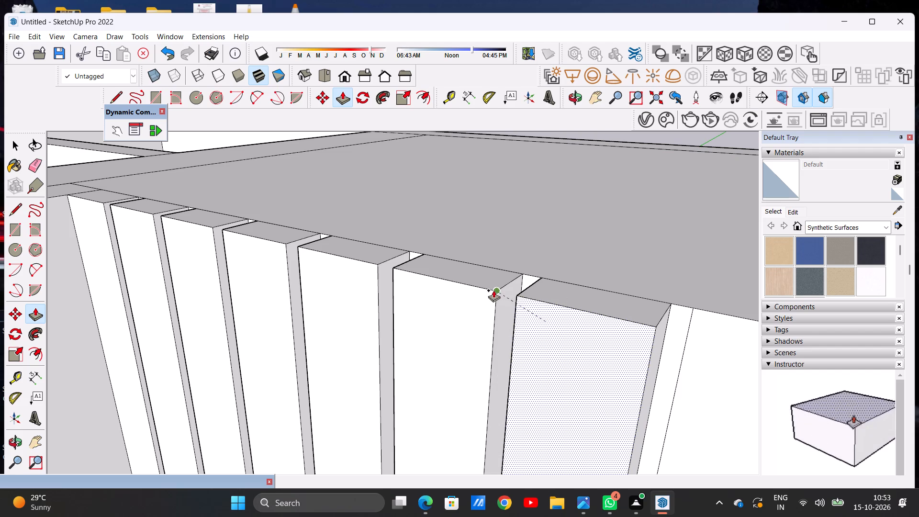
{"action": "left_click", "coordinate": [493, 290]}
{"action": "scroll", "coordinate": [567, 303], "scroll_direction": "down", "scroll_amount": 11}
{"action": "scroll", "coordinate": [628, 301], "scroll_direction": "up", "scroll_amount": 4}
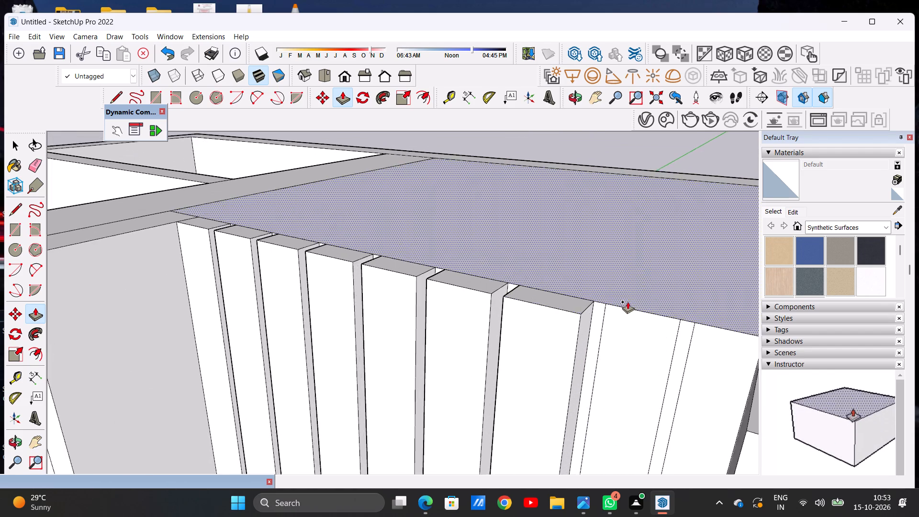
{"action": "scroll", "coordinate": [628, 302], "scroll_direction": "up", "scroll_amount": 8}
{"action": "left_click", "coordinate": [619, 314]}
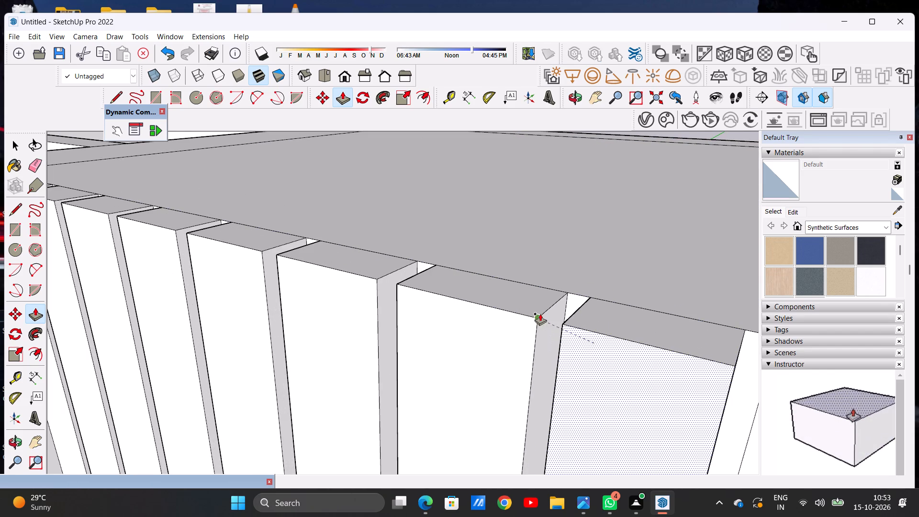
{"action": "left_click", "coordinate": [540, 314]}
{"action": "scroll", "coordinate": [549, 309], "scroll_direction": "down", "scroll_amount": 15}
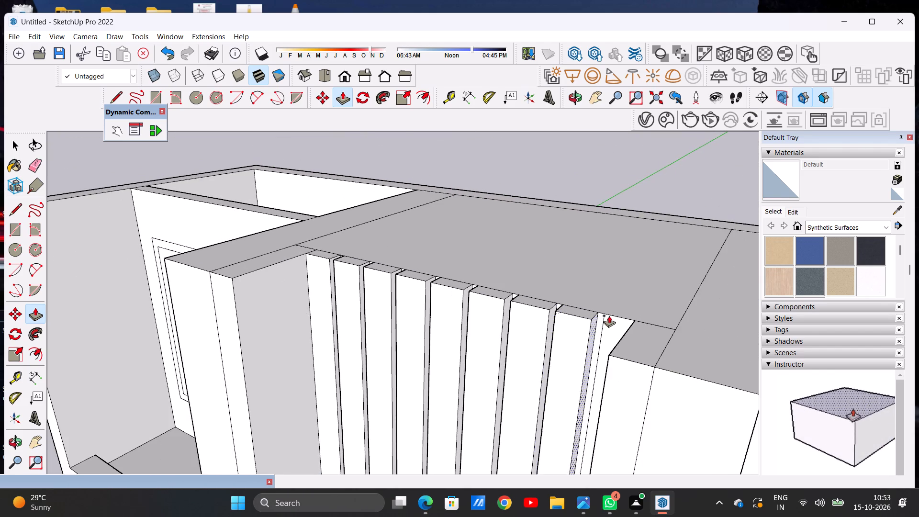
{"action": "scroll", "coordinate": [610, 315], "scroll_direction": "up", "scroll_amount": 12}
{"action": "left_click", "coordinate": [609, 318]}
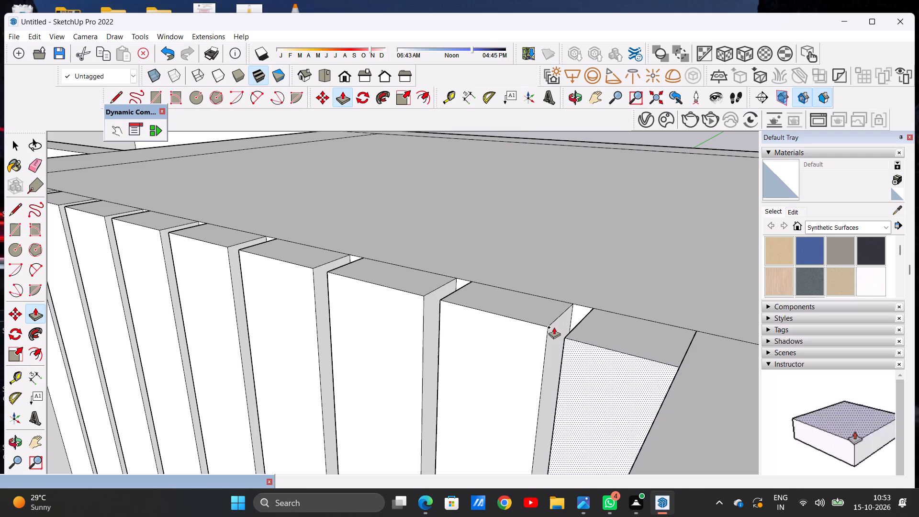
{"action": "left_click", "coordinate": [549, 326]}
{"action": "key", "text": "space"}
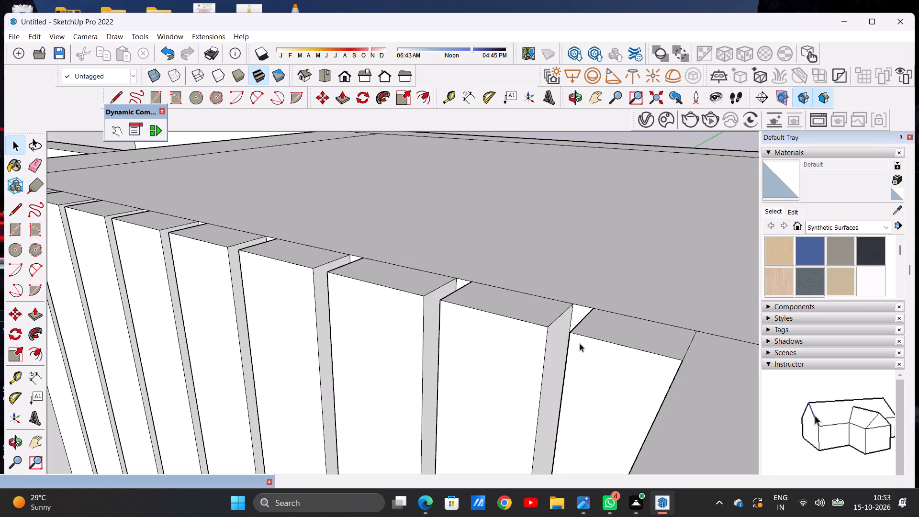
Examine the raised strips and grooves in the upper floor's middle bay from the front and from above.
{"action": "scroll", "coordinate": [579, 343], "scroll_direction": "down", "scroll_amount": 6}
{"action": "middle_click_drag", "start_coordinate": [540, 340], "coordinate": [697, 299]}
{"action": "scroll", "coordinate": [631, 305], "scroll_direction": "up", "scroll_amount": 5}
{"action": "scroll", "coordinate": [624, 312], "scroll_direction": "down", "scroll_amount": 3}
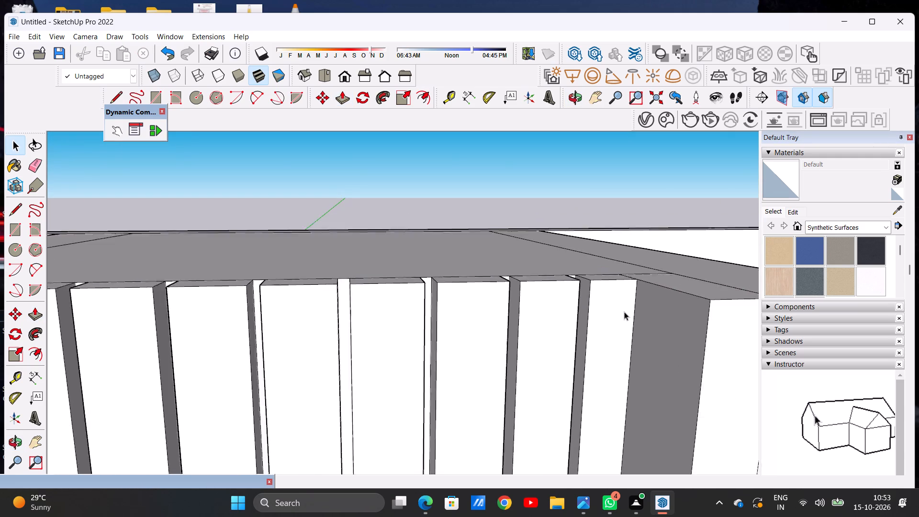
{"action": "scroll", "coordinate": [624, 312], "scroll_direction": "down", "scroll_amount": 15}
{"action": "middle_click_drag", "start_coordinate": [563, 337], "coordinate": [526, 327]}
{"action": "scroll", "coordinate": [526, 327], "scroll_direction": "down", "scroll_amount": 4}
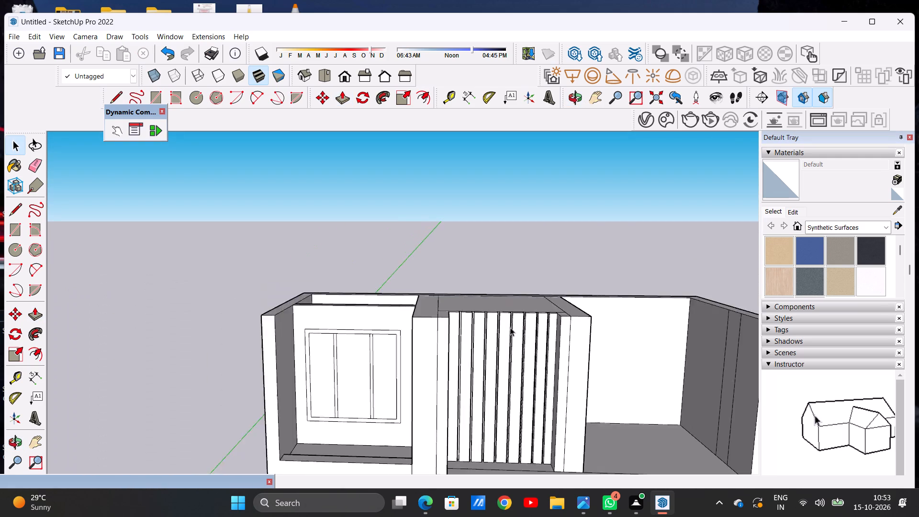
{"action": "scroll", "coordinate": [510, 327], "scroll_direction": "down", "scroll_amount": 14}
{"action": "scroll", "coordinate": [526, 324], "scroll_direction": "up", "scroll_amount": 7}
{"action": "middle_click_drag", "start_coordinate": [505, 352], "coordinate": [477, 331]}
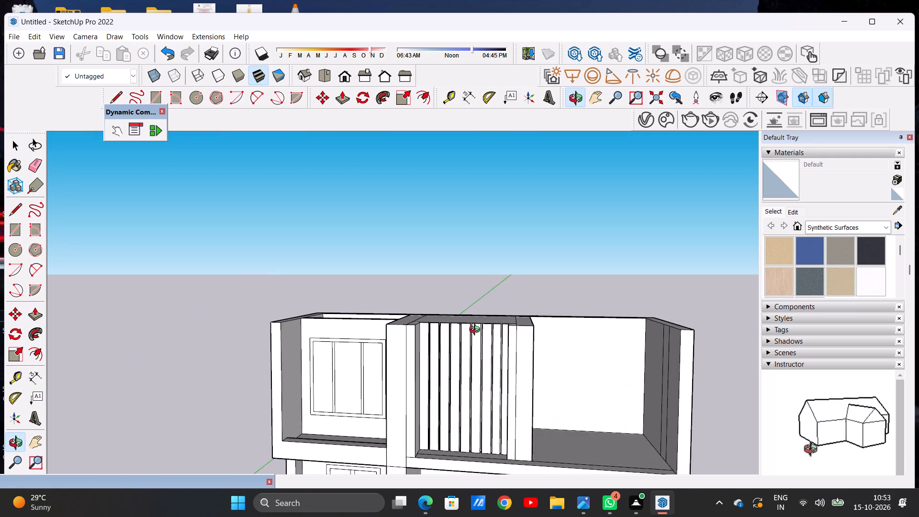
{"action": "middle_click_drag", "start_coordinate": [477, 331], "coordinate": [491, 331]}
{"action": "scroll", "coordinate": [484, 381], "scroll_direction": "down", "scroll_amount": 4}
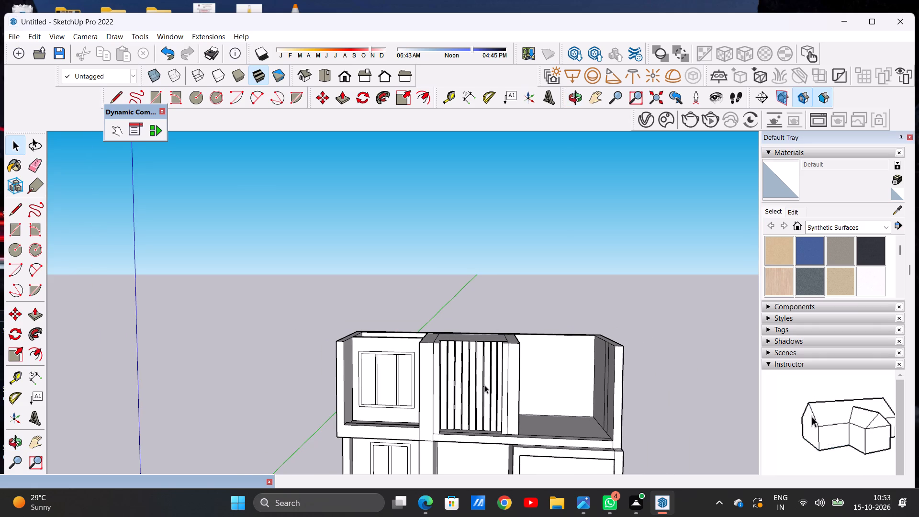
{"action": "middle_click_drag", "start_coordinate": [446, 323], "coordinate": [449, 408]}
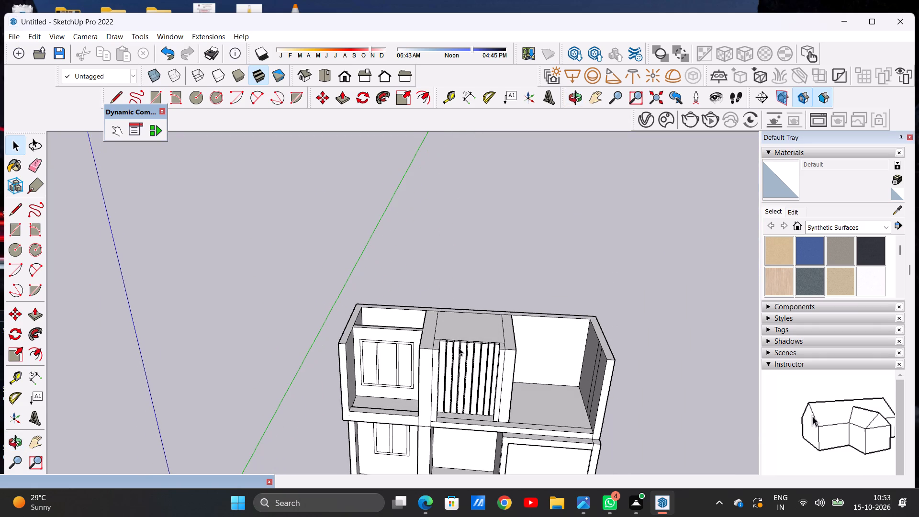
Erase the two short leftover edges on the top face between the end strips and the dividing walls.
{"action": "scroll", "coordinate": [459, 339], "scroll_direction": "up", "scroll_amount": 1}
{"action": "scroll", "coordinate": [459, 337], "scroll_direction": "down", "scroll_amount": 1}
{"action": "scroll", "coordinate": [459, 337], "scroll_direction": "up", "scroll_amount": 12}
{"action": "middle_click_drag", "start_coordinate": [442, 360], "coordinate": [170, 406]}
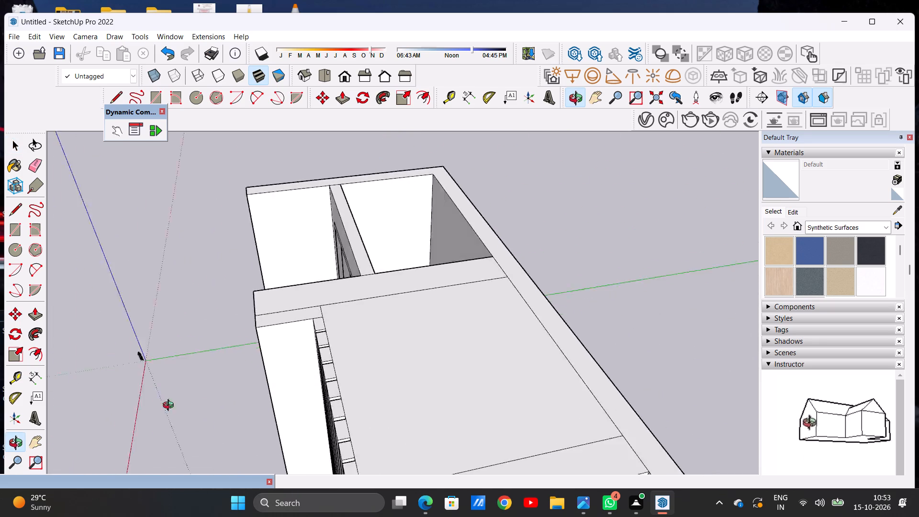
{"action": "middle_click_drag", "start_coordinate": [170, 406], "coordinate": [450, 459]}
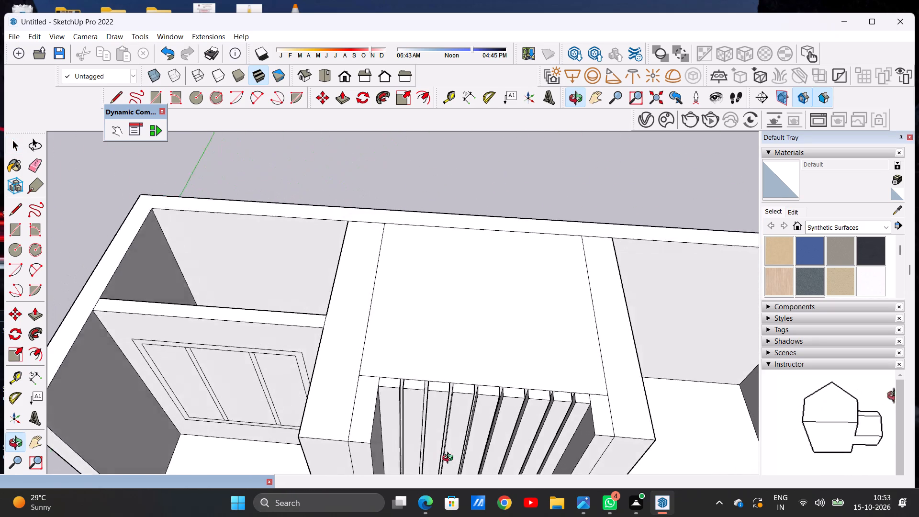
{"action": "middle_click_drag", "start_coordinate": [450, 459], "coordinate": [464, 459]}
{"action": "scroll", "coordinate": [392, 388], "scroll_direction": "up", "scroll_amount": 5}
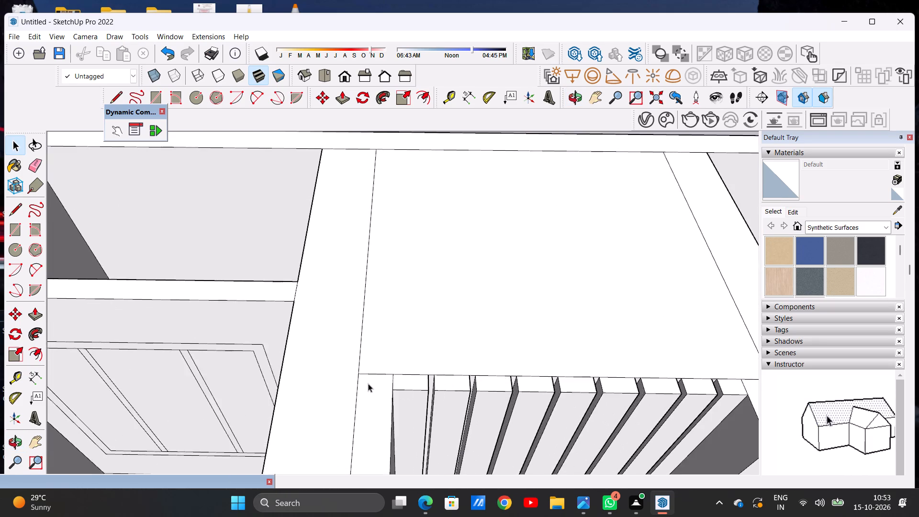
{"action": "scroll", "coordinate": [368, 383], "scroll_direction": "up", "scroll_amount": 1}
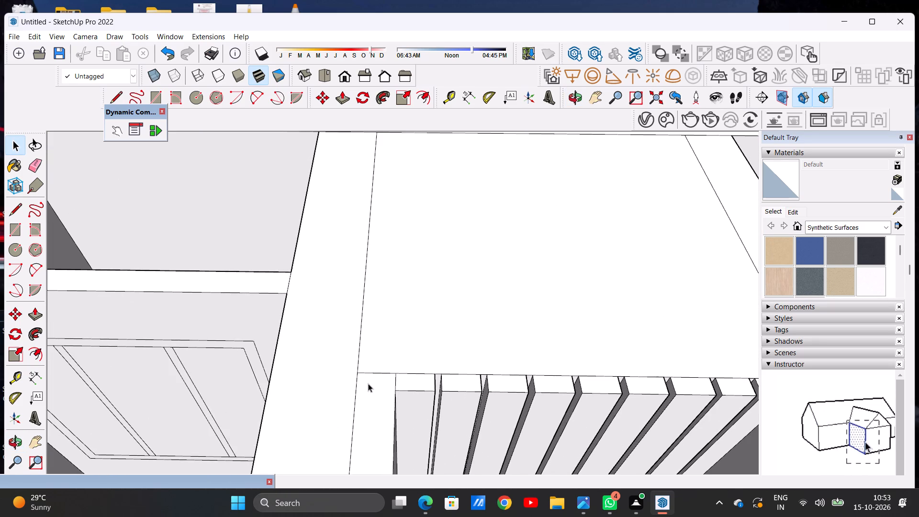
{"action": "key", "text": "e"}
{"action": "left_click_drag", "start_coordinate": [378, 361], "coordinate": [375, 381]}
{"action": "scroll", "coordinate": [370, 372], "scroll_direction": "down", "scroll_amount": 6}
{"action": "scroll", "coordinate": [574, 370], "scroll_direction": "up", "scroll_amount": 7}
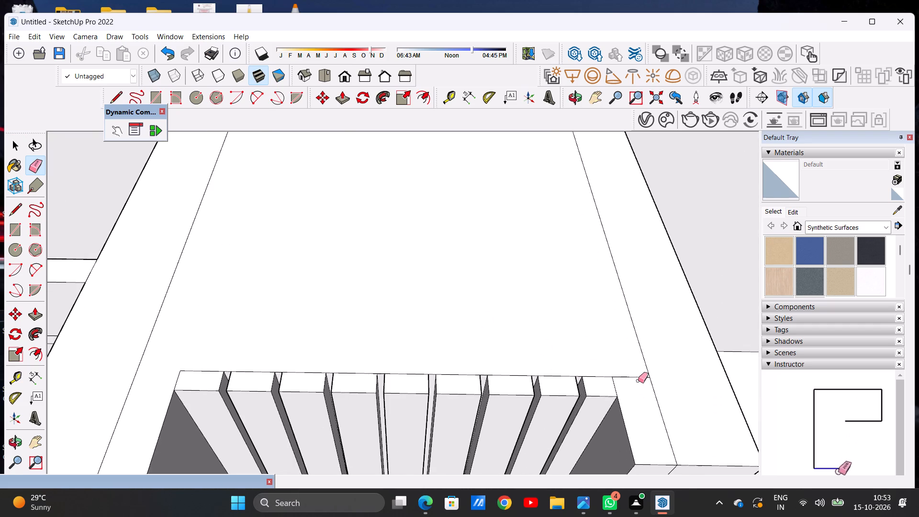
{"action": "left_click_drag", "start_coordinate": [633, 375], "coordinate": [631, 387]}
{"action": "key", "text": "space"}
Review the grooved middle bay wall together with the adjoining bays from above, at an angle and from the front.
{"action": "scroll", "coordinate": [502, 352], "scroll_direction": "down", "scroll_amount": 2}
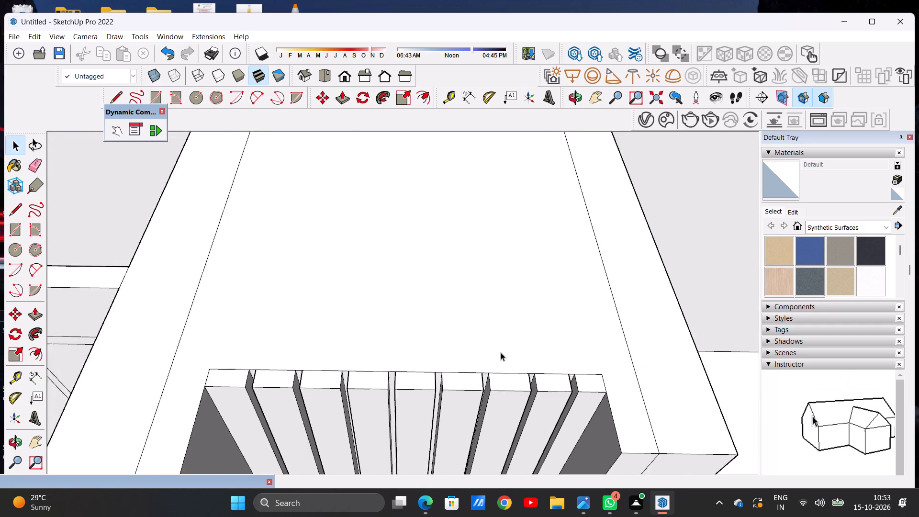
{"action": "scroll", "coordinate": [501, 352], "scroll_direction": "down", "scroll_amount": 20}
{"action": "scroll", "coordinate": [501, 352], "scroll_direction": "down", "scroll_amount": 4}
{"action": "scroll", "coordinate": [472, 363], "scroll_direction": "up", "scroll_amount": 5}
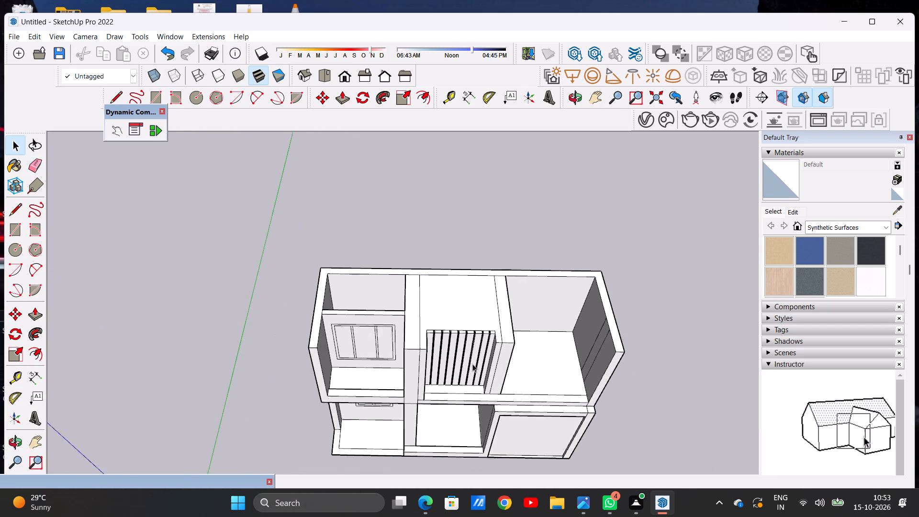
{"action": "scroll", "coordinate": [472, 364], "scroll_direction": "up", "scroll_amount": 2}
{"action": "middle_click_drag", "start_coordinate": [470, 366], "coordinate": [470, 299]}
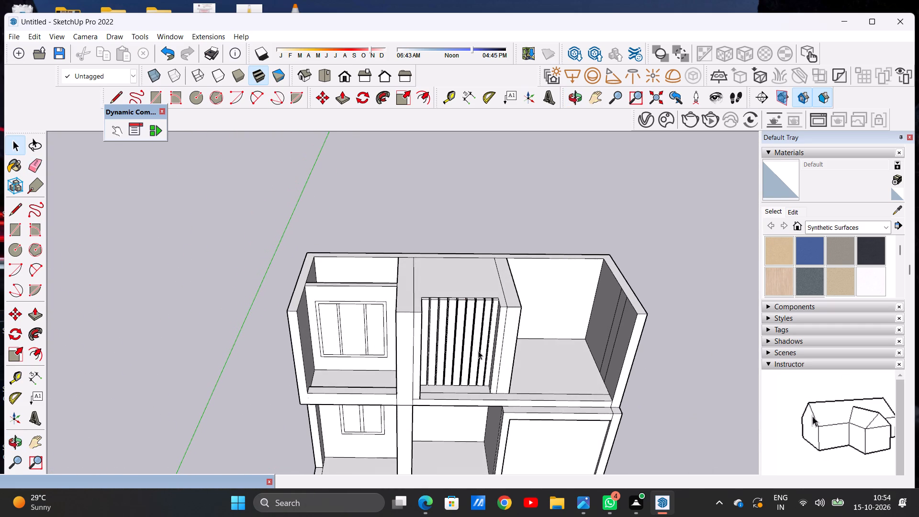
{"action": "scroll", "coordinate": [478, 351], "scroll_direction": "up", "scroll_amount": 7}
{"action": "middle_click_drag", "start_coordinate": [503, 334], "coordinate": [388, 340]}
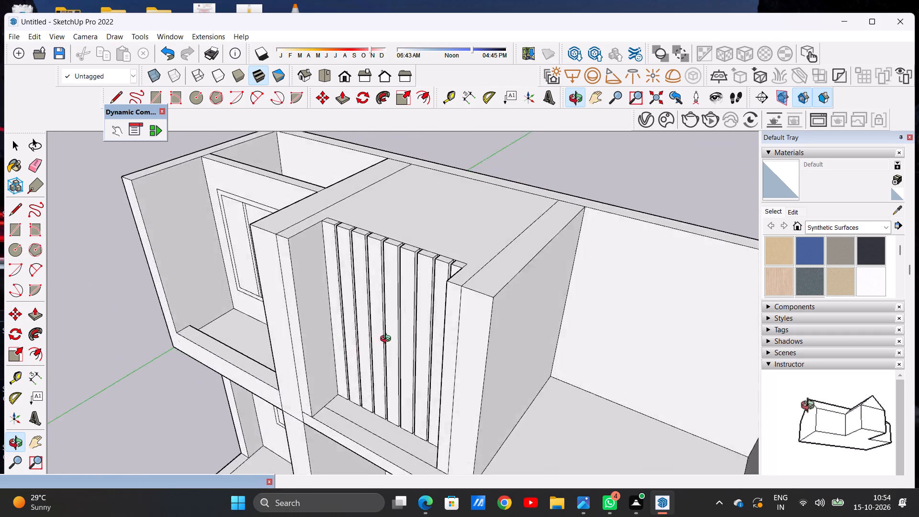
{"action": "middle_click_drag", "start_coordinate": [388, 340], "coordinate": [531, 281]}
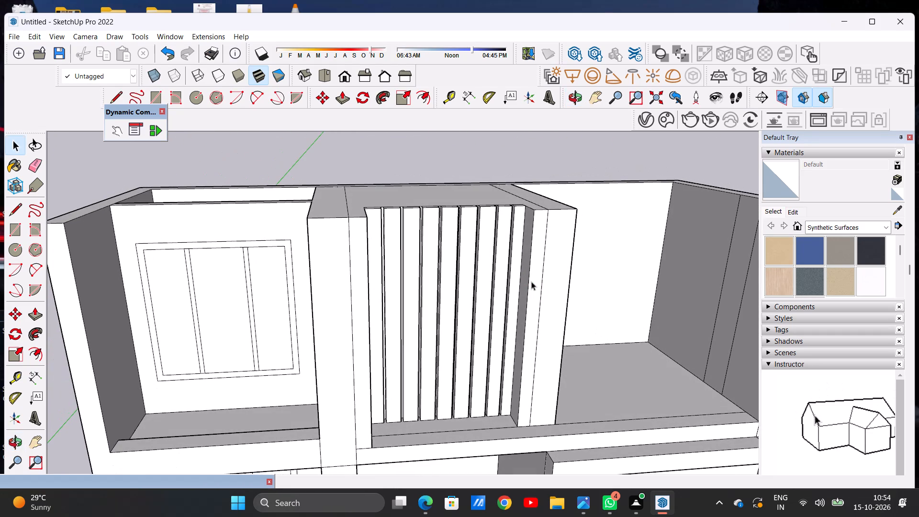
{"action": "scroll", "coordinate": [478, 318], "scroll_direction": "down", "scroll_amount": 4}
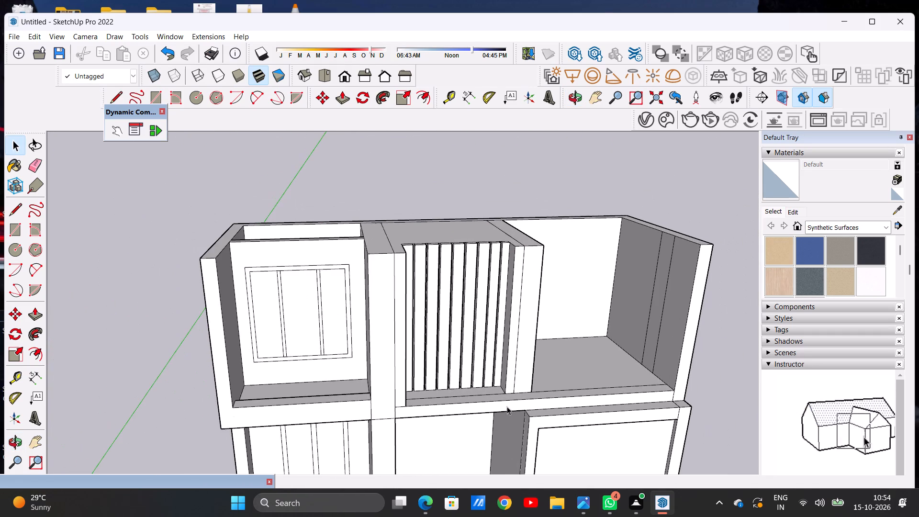
{"action": "middle_click_drag", "start_coordinate": [482, 385], "coordinate": [463, 356]}
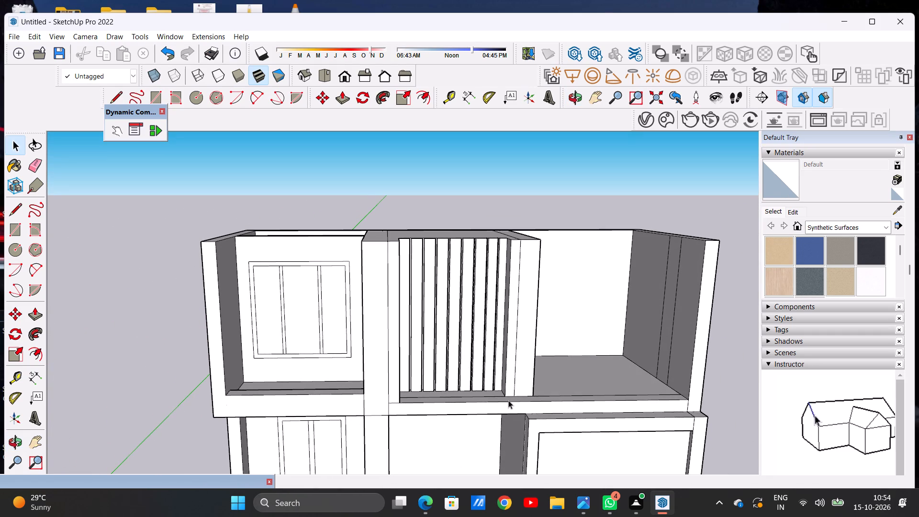
Draw a line across the upper floor's front ledge, from the dividing wall's corner beside the open bay to the ledge's front edge.
{"action": "scroll", "coordinate": [518, 400], "scroll_direction": "up", "scroll_amount": 6}
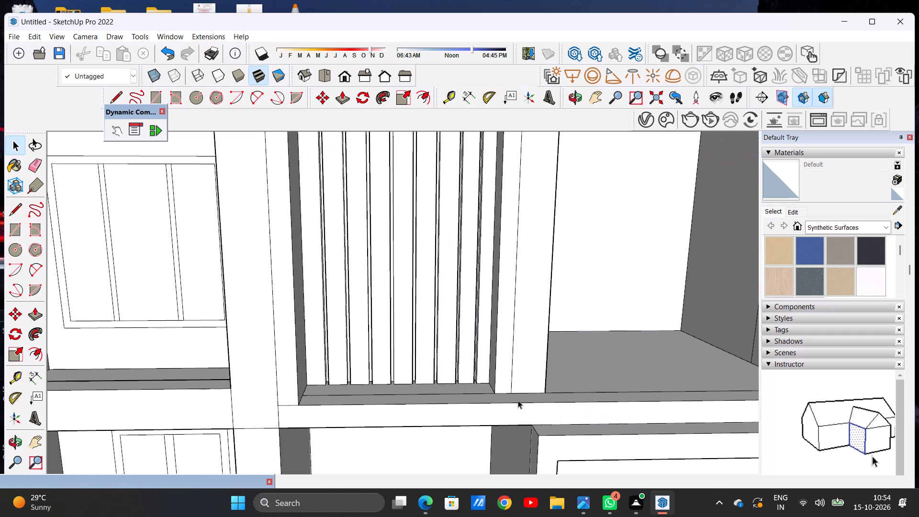
{"action": "middle_click_drag", "start_coordinate": [512, 390], "coordinate": [495, 445]}
{"action": "scroll", "coordinate": [495, 445], "scroll_direction": "up", "scroll_amount": 1}
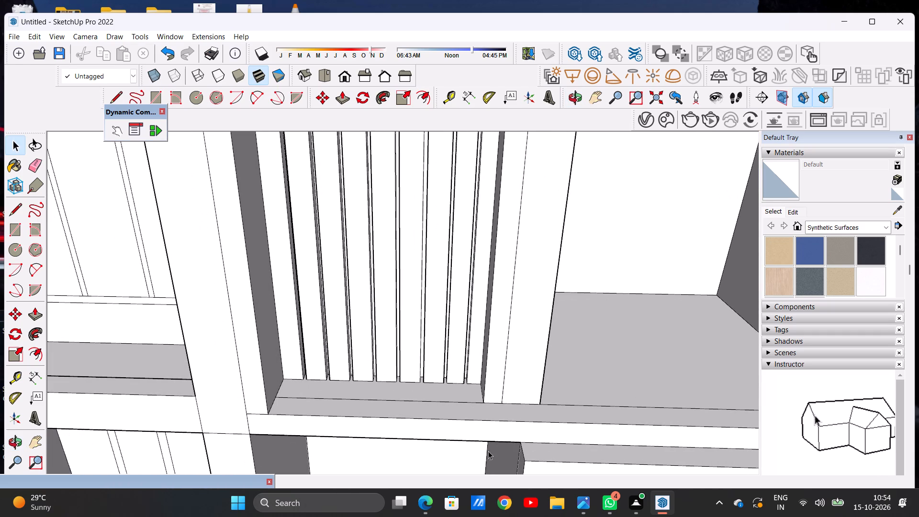
{"action": "key", "text": "p"}
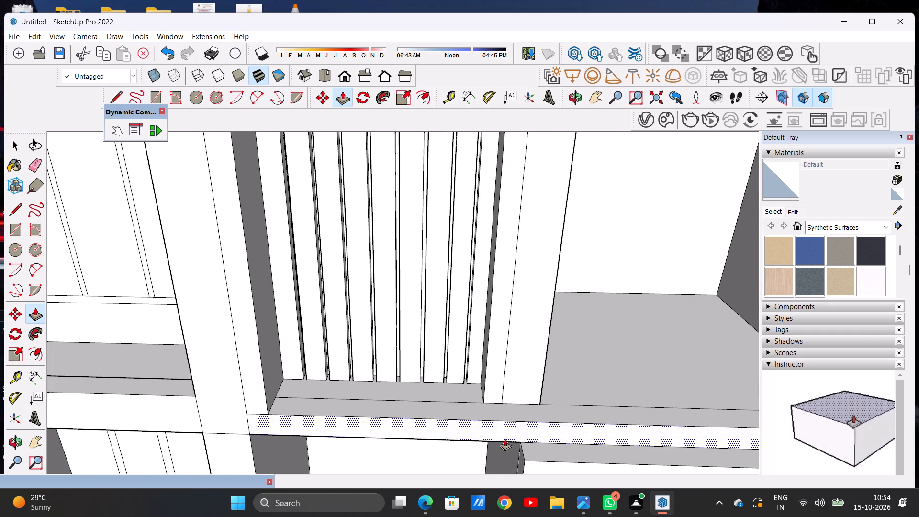
{"action": "key", "text": "space"}
{"action": "key", "text": "l"}
{"action": "scroll", "coordinate": [541, 420], "scroll_direction": "up", "scroll_amount": 4}
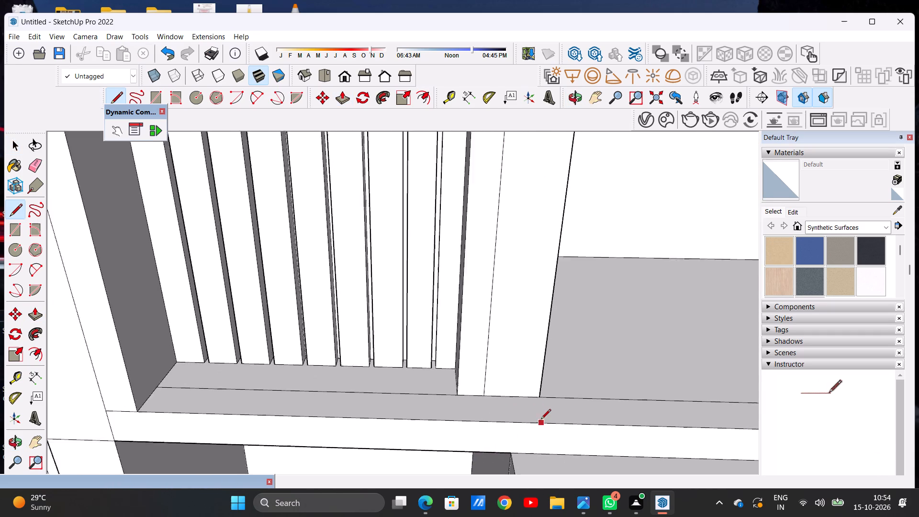
{"action": "scroll", "coordinate": [541, 420], "scroll_direction": "up", "scroll_amount": 8}
{"action": "left_click", "coordinate": [536, 371]}
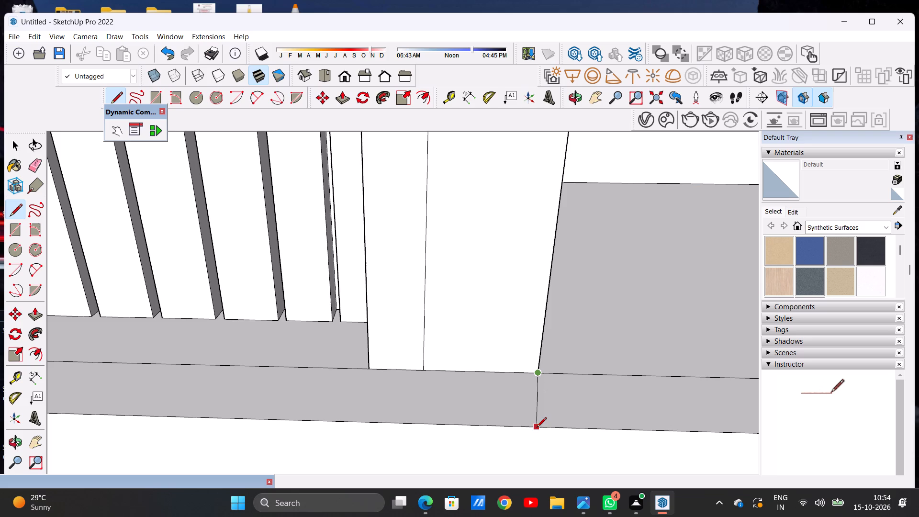
{"action": "left_click", "coordinate": [553, 431]}
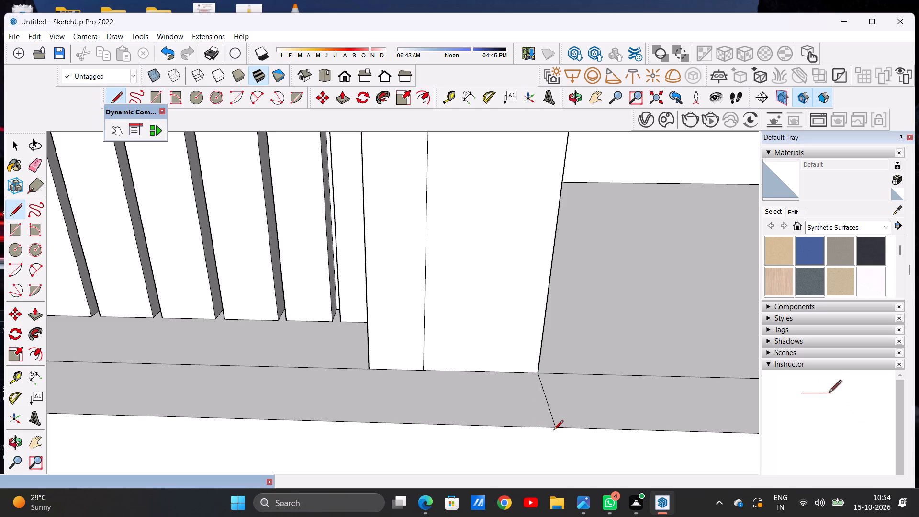
{"action": "key", "text": "space"}
Push/Pull the top of the middle bay's front ledge up level with the window bay's ledge.
{"action": "type", "text": "p"}
{"action": "left_click", "coordinate": [545, 410]}
{"action": "scroll", "coordinate": [538, 394], "scroll_direction": "down", "scroll_amount": 2}
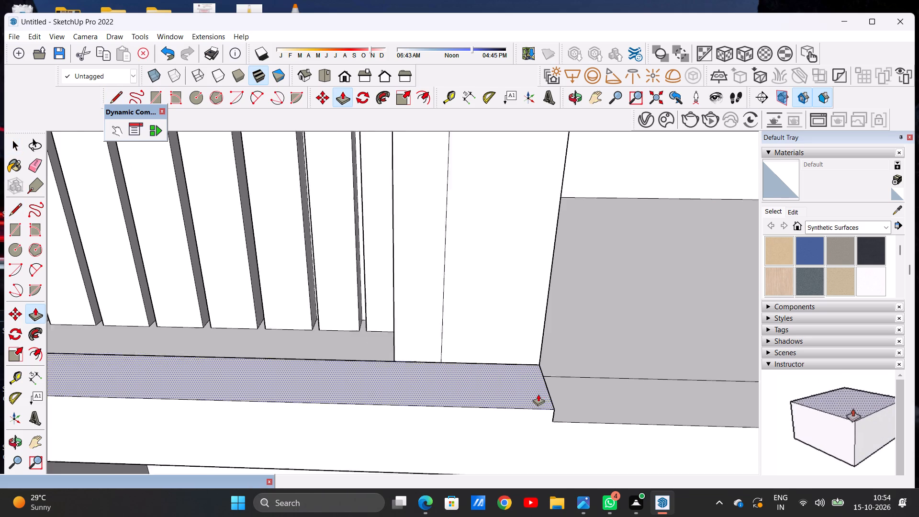
{"action": "scroll", "coordinate": [538, 394], "scroll_direction": "down", "scroll_amount": 9}
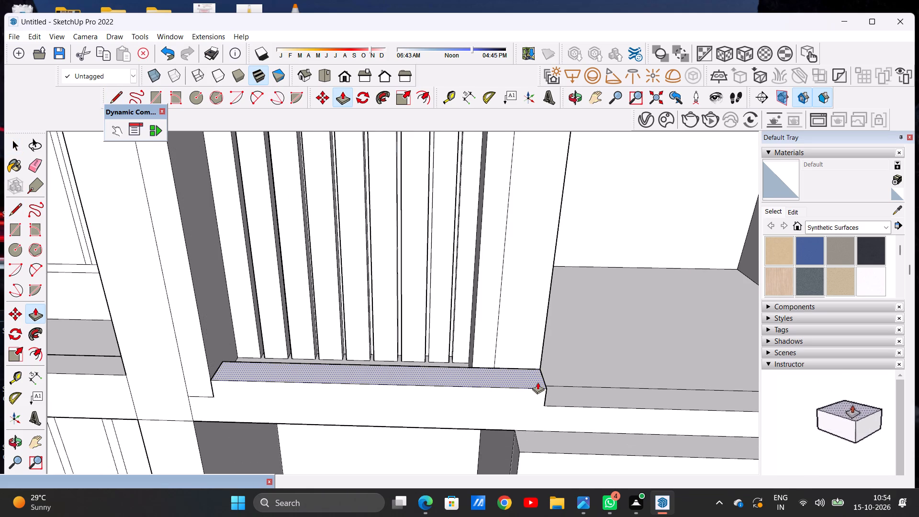
{"action": "left_click", "coordinate": [126, 378]}
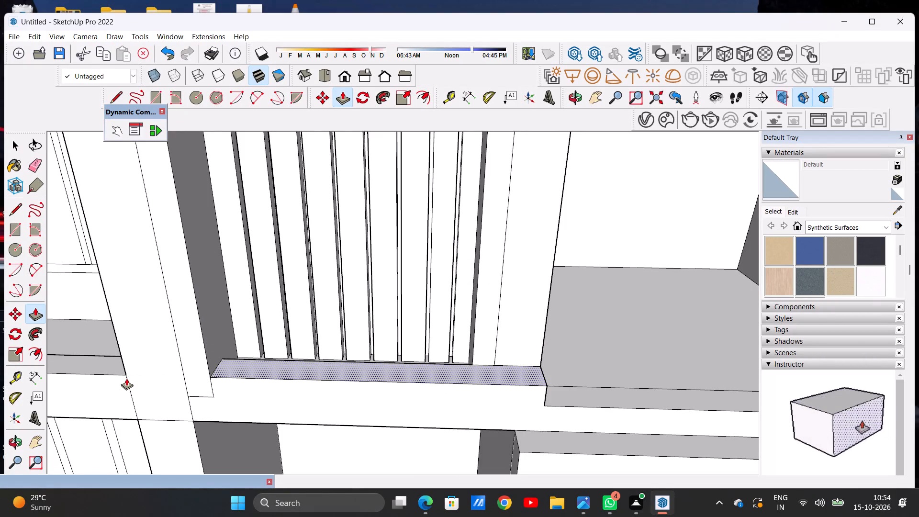
{"action": "key", "text": "space"}
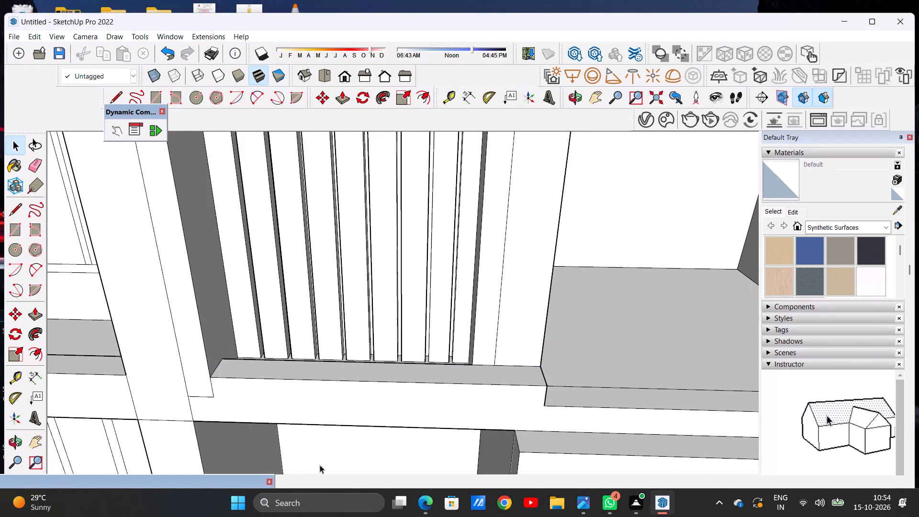
Review the raised middle bay ledge against the adjoining bays and the whole two-floor front, close up and from a distance.
{"action": "scroll", "coordinate": [369, 466], "scroll_direction": "down", "scroll_amount": 4}
{"action": "scroll", "coordinate": [424, 447], "scroll_direction": "down", "scroll_amount": 13}
{"action": "middle_click_drag", "start_coordinate": [416, 457], "coordinate": [420, 394]}
{"action": "scroll", "coordinate": [384, 427], "scroll_direction": "up", "scroll_amount": 3}
{"action": "scroll", "coordinate": [385, 429], "scroll_direction": "down", "scroll_amount": 1}
{"action": "scroll", "coordinate": [386, 429], "scroll_direction": "up", "scroll_amount": 3}
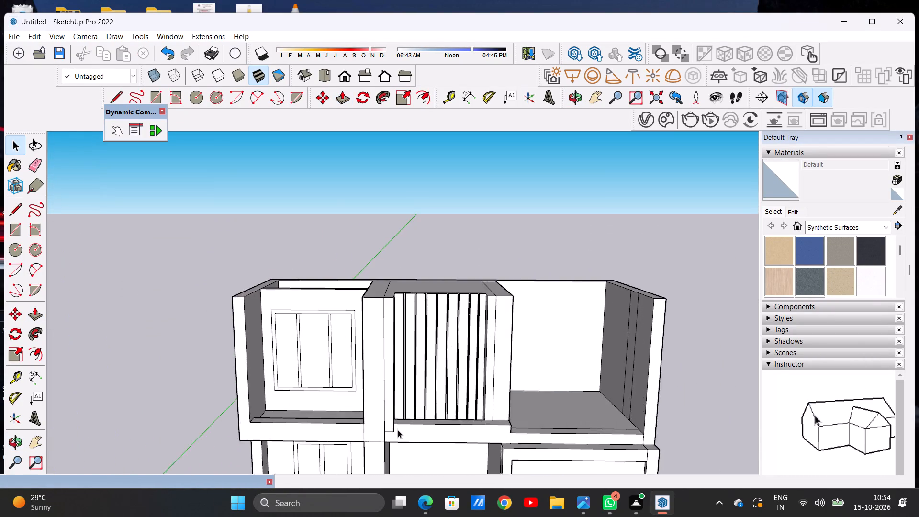
{"action": "scroll", "coordinate": [398, 431], "scroll_direction": "down", "scroll_amount": 1}
{"action": "scroll", "coordinate": [398, 431], "scroll_direction": "up", "scroll_amount": 12}
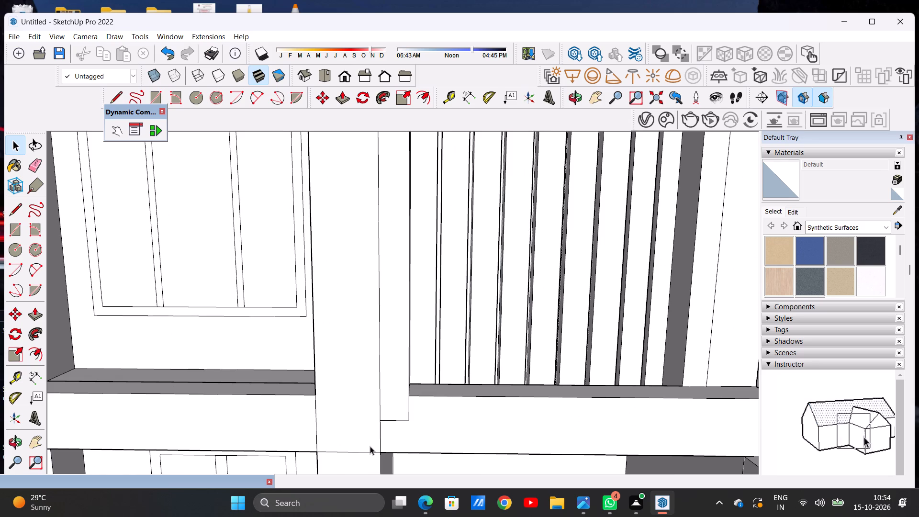
{"action": "scroll", "coordinate": [478, 418], "scroll_direction": "down", "scroll_amount": 17}
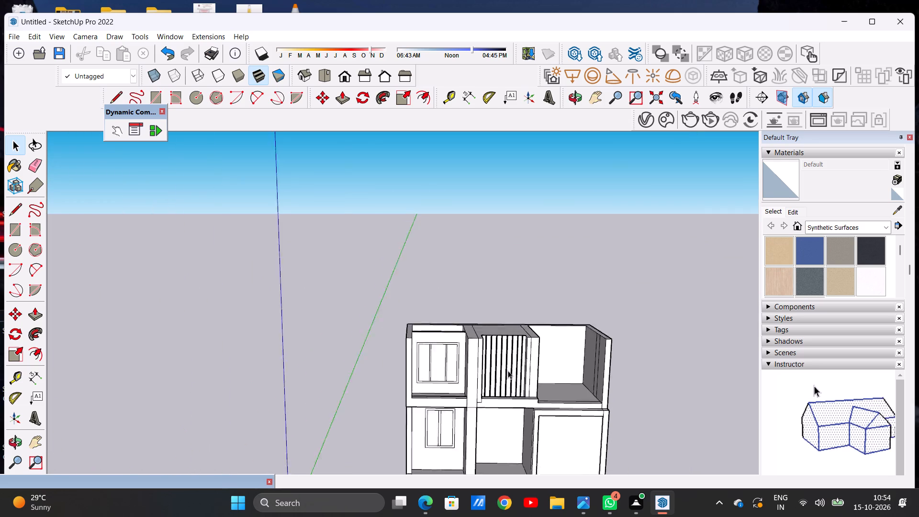
{"action": "scroll", "coordinate": [508, 371], "scroll_direction": "down", "scroll_amount": 10}
{"action": "scroll", "coordinate": [524, 374], "scroll_direction": "up", "scroll_amount": 6}
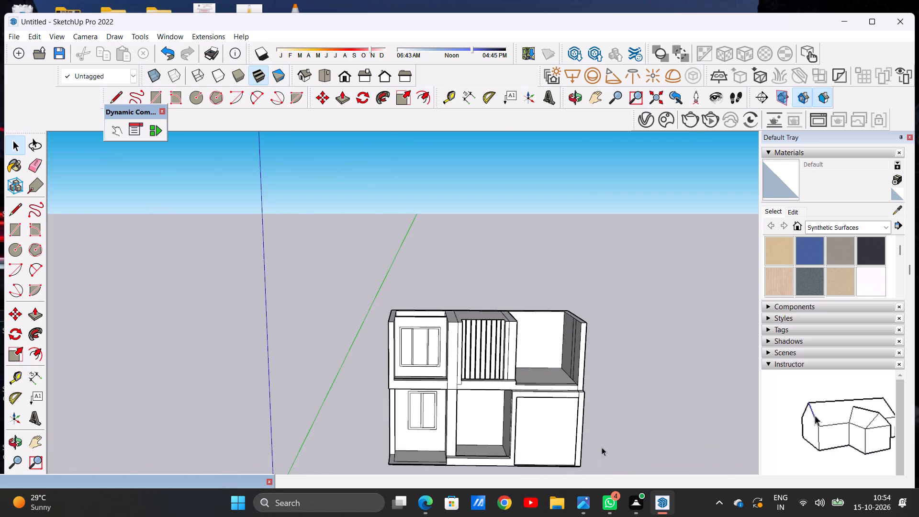
{"action": "middle_click_drag", "start_coordinate": [631, 425], "coordinate": [617, 381]}
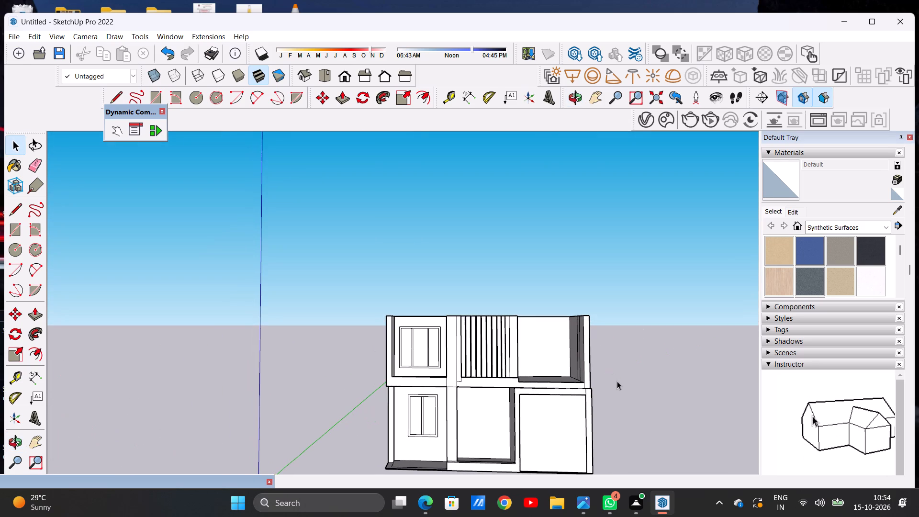
{"action": "scroll", "coordinate": [612, 373], "scroll_direction": "down", "scroll_amount": 4}
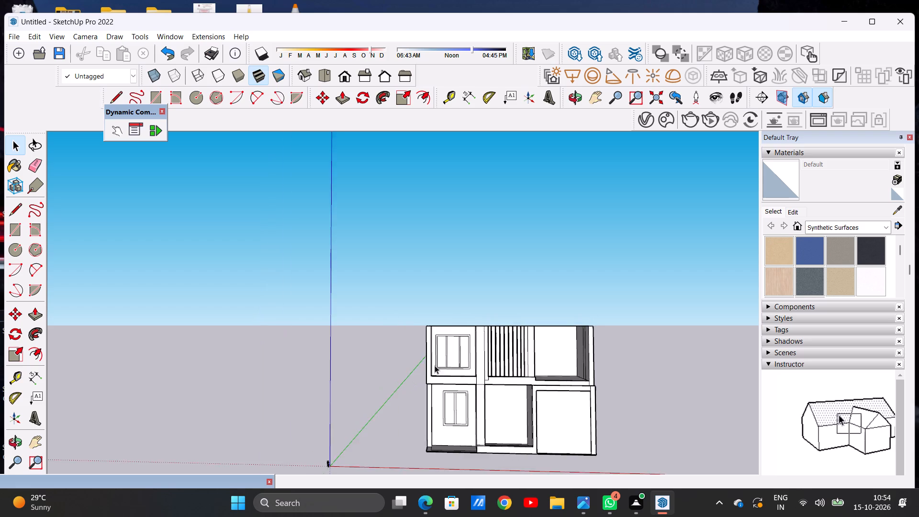
{"action": "scroll", "coordinate": [560, 355], "scroll_direction": "up", "scroll_amount": 12}
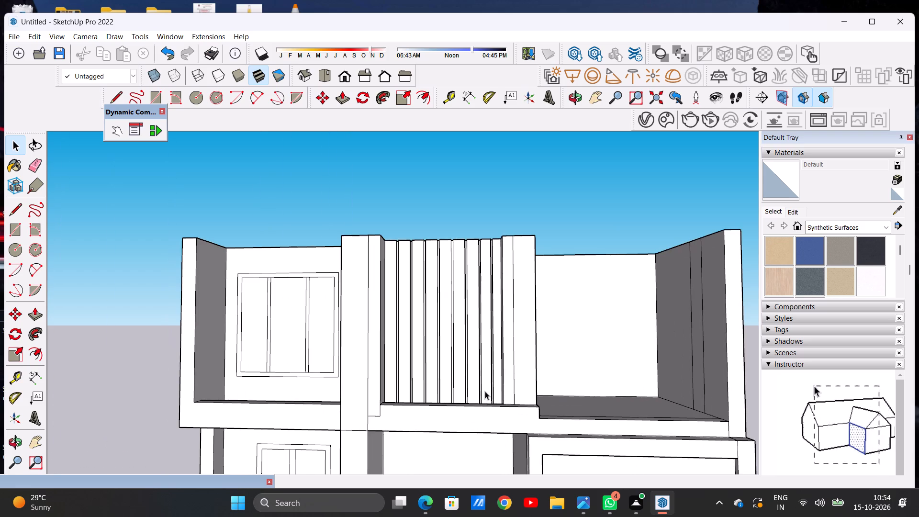
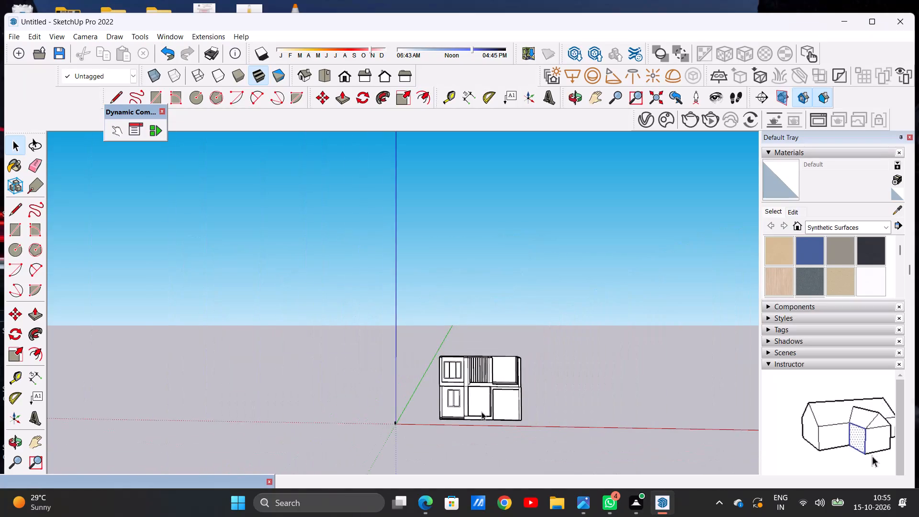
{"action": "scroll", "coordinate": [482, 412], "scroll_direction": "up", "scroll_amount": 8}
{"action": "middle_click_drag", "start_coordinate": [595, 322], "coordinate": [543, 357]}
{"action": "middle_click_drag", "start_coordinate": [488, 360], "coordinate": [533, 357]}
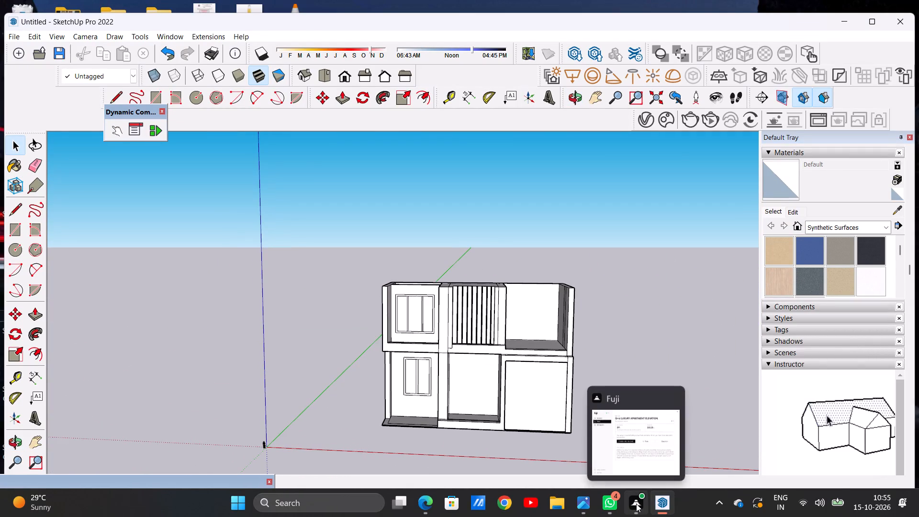
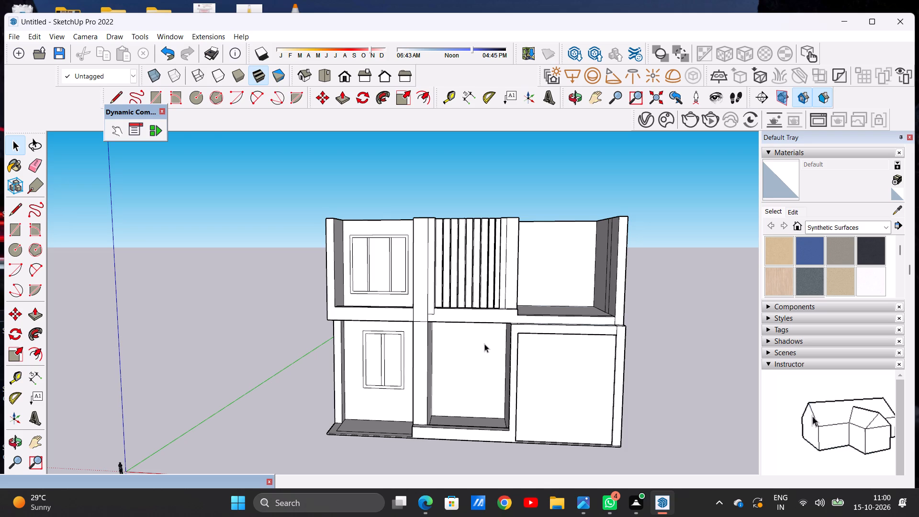
Push/Pull the end face of the upper middle bay's front ledge across the right bay to the end wall.
{"action": "scroll", "coordinate": [455, 365], "scroll_direction": "down", "scroll_amount": 3}
{"action": "scroll", "coordinate": [479, 303], "scroll_direction": "up", "scroll_amount": 6}
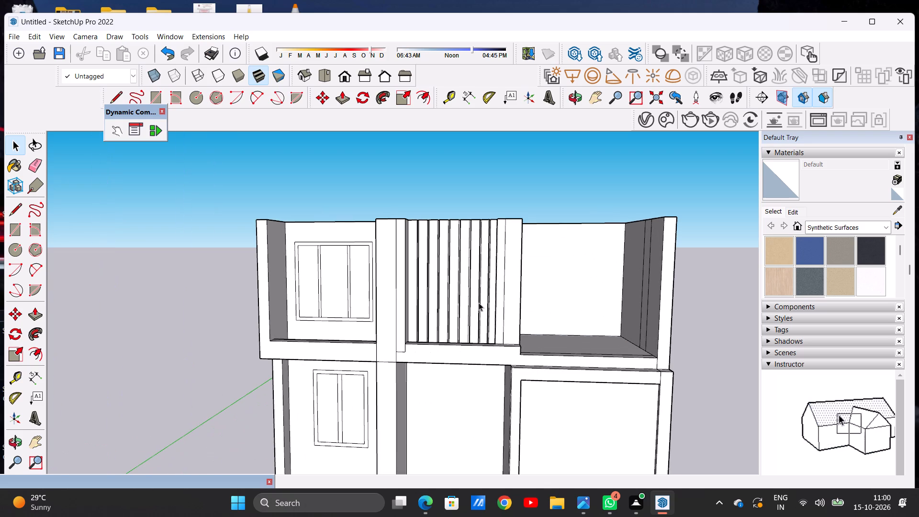
{"action": "scroll", "coordinate": [605, 250], "scroll_direction": "up", "scroll_amount": 2}
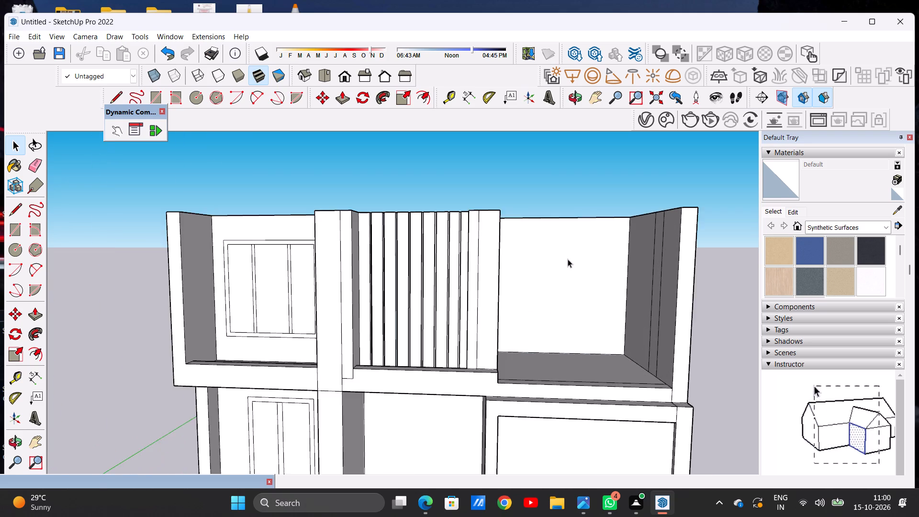
{"action": "scroll", "coordinate": [568, 259], "scroll_direction": "up", "scroll_amount": 1}
{"action": "middle_click_drag", "start_coordinate": [551, 277], "coordinate": [496, 370]}
{"action": "scroll", "coordinate": [499, 294], "scroll_direction": "down", "scroll_amount": 6}
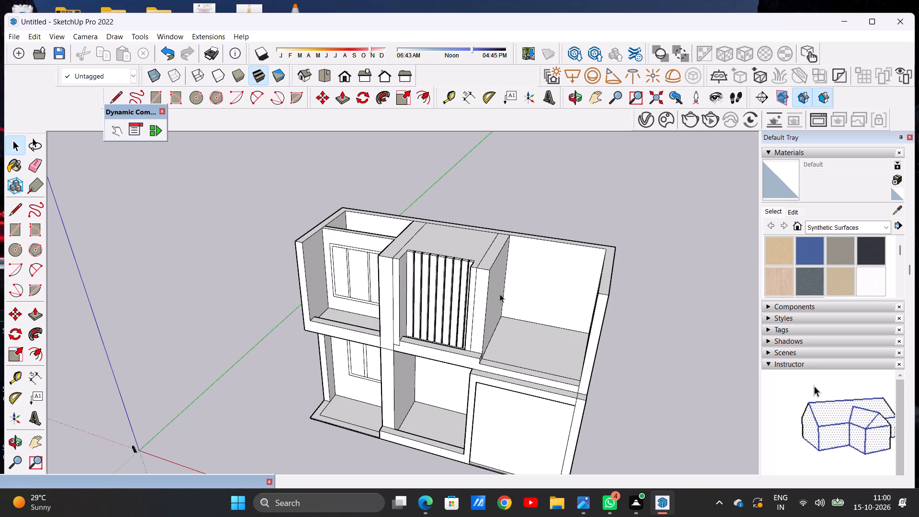
{"action": "scroll", "coordinate": [482, 305], "scroll_direction": "up", "scroll_amount": 5}
{"action": "middle_click_drag", "start_coordinate": [508, 461], "coordinate": [530, 384]}
{"action": "middle_click_drag", "start_coordinate": [531, 369], "coordinate": [466, 428]}
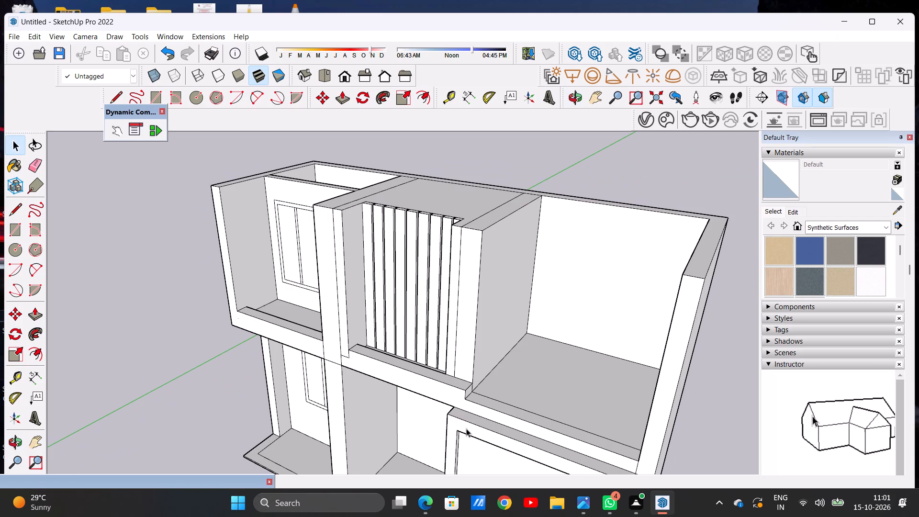
{"action": "scroll", "coordinate": [468, 428], "scroll_direction": "down", "scroll_amount": 4}
{"action": "middle_click_drag", "start_coordinate": [480, 422], "coordinate": [500, 368]}
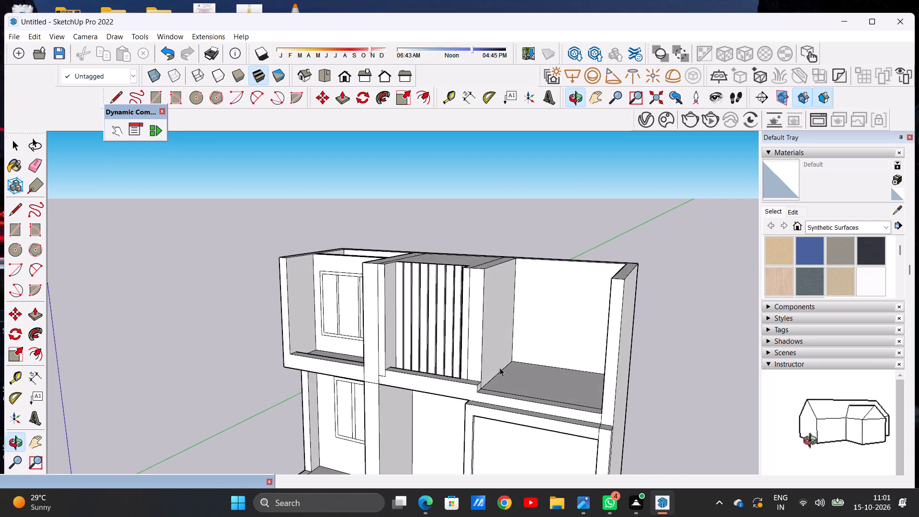
{"action": "scroll", "coordinate": [494, 384], "scroll_direction": "up", "scroll_amount": 11}
{"action": "key", "text": "p"}
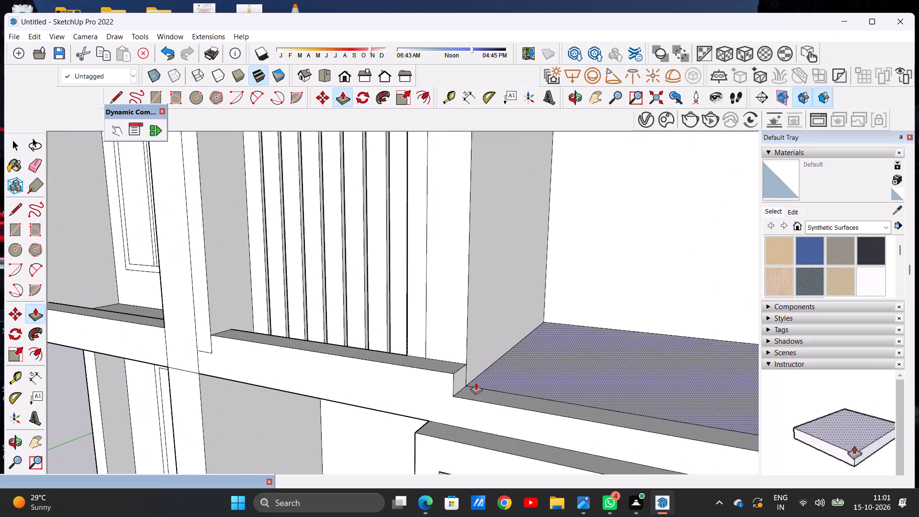
{"action": "scroll", "coordinate": [470, 377], "scroll_direction": "up", "scroll_amount": 9}
{"action": "left_click", "coordinate": [440, 380]}
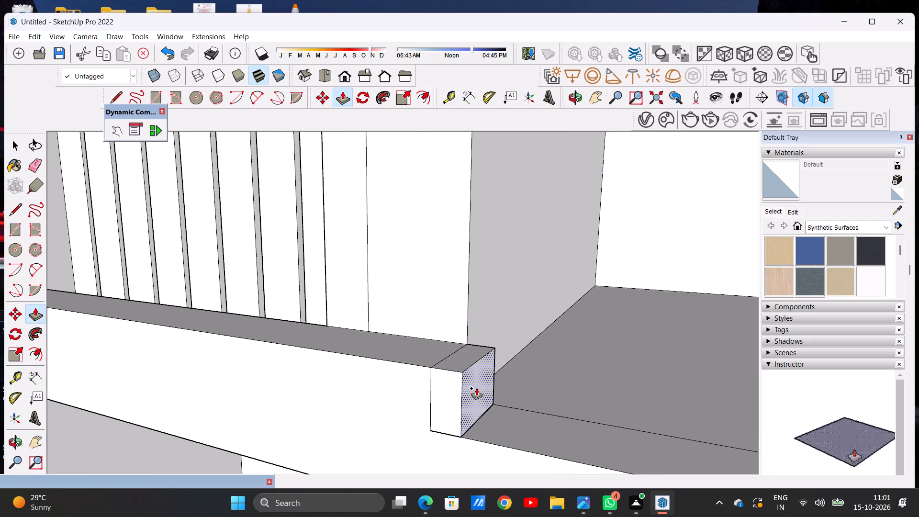
{"action": "scroll", "coordinate": [479, 392], "scroll_direction": "down", "scroll_amount": 3}
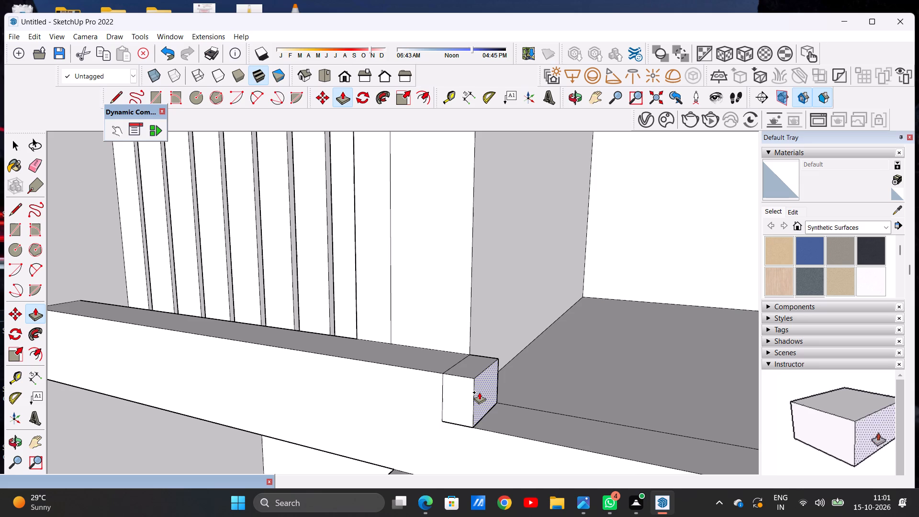
{"action": "scroll", "coordinate": [479, 392], "scroll_direction": "down", "scroll_amount": 20}
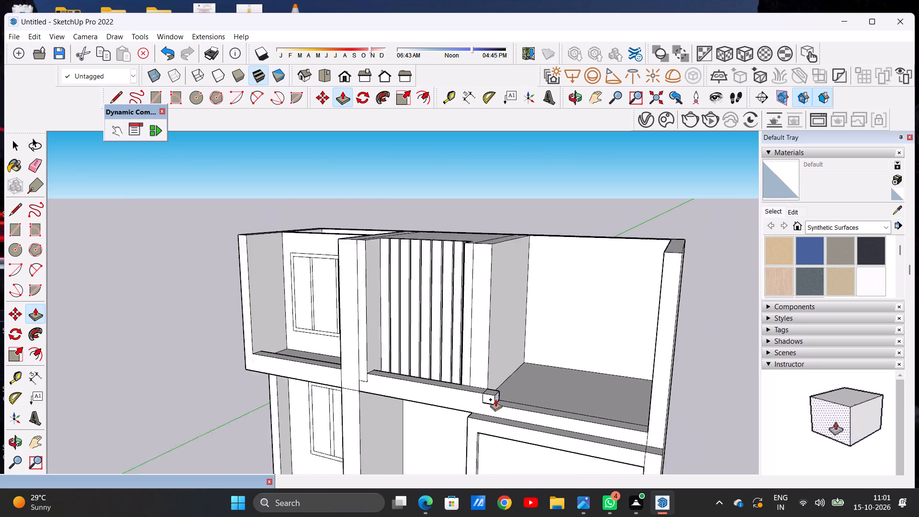
{"action": "middle_click_drag", "start_coordinate": [523, 405], "coordinate": [564, 399]}
{"action": "scroll", "coordinate": [600, 403], "scroll_direction": "up", "scroll_amount": 13}
{"action": "scroll", "coordinate": [591, 408], "scroll_direction": "down", "scroll_amount": 12}
{"action": "scroll", "coordinate": [647, 400], "scroll_direction": "up", "scroll_amount": 20}
{"action": "scroll", "coordinate": [647, 400], "scroll_direction": "up", "scroll_amount": 2}
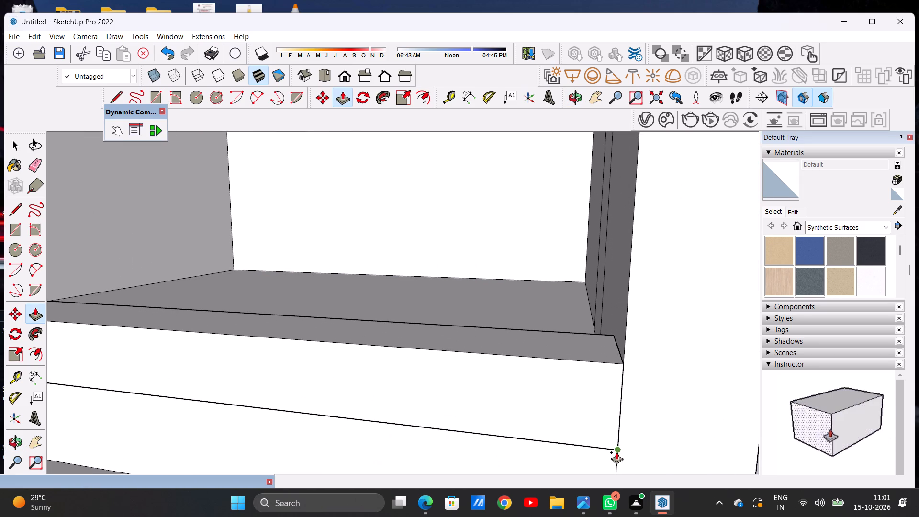
{"action": "left_click", "coordinate": [616, 445]}
{"action": "key", "text": "space"}
{"action": "scroll", "coordinate": [571, 439], "scroll_direction": "down", "scroll_amount": 11}
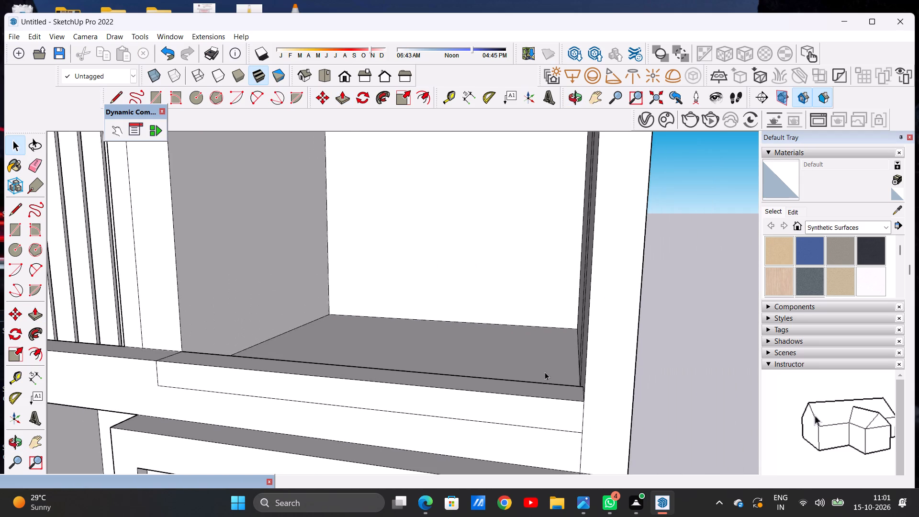
Push/Pull the back wall of the upper-floor right bay forward to make the recess shallower.
{"action": "scroll", "coordinate": [549, 371], "scroll_direction": "down", "scroll_amount": 11}
{"action": "middle_click_drag", "start_coordinate": [442, 360], "coordinate": [495, 440]}
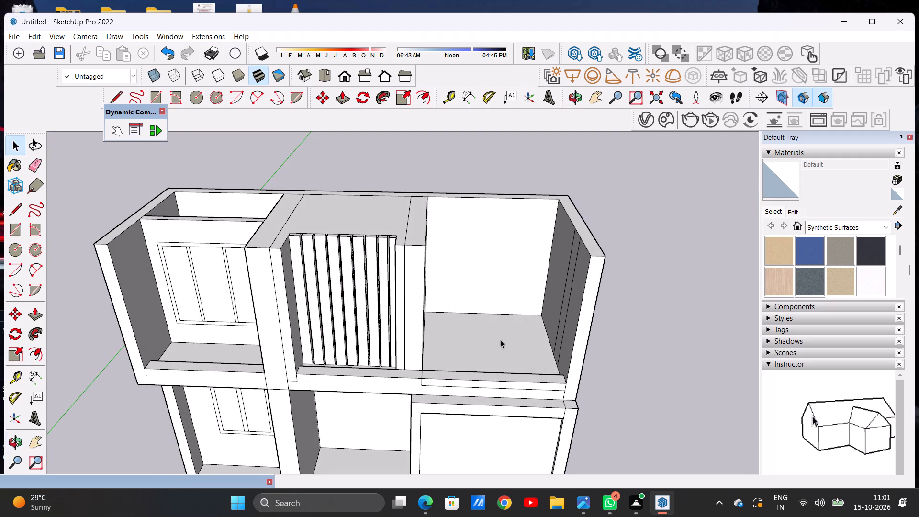
{"action": "scroll", "coordinate": [502, 318], "scroll_direction": "up", "scroll_amount": 6}
{"action": "middle_click_drag", "start_coordinate": [497, 366], "coordinate": [471, 333]}
{"action": "scroll", "coordinate": [473, 342], "scroll_direction": "down", "scroll_amount": 15}
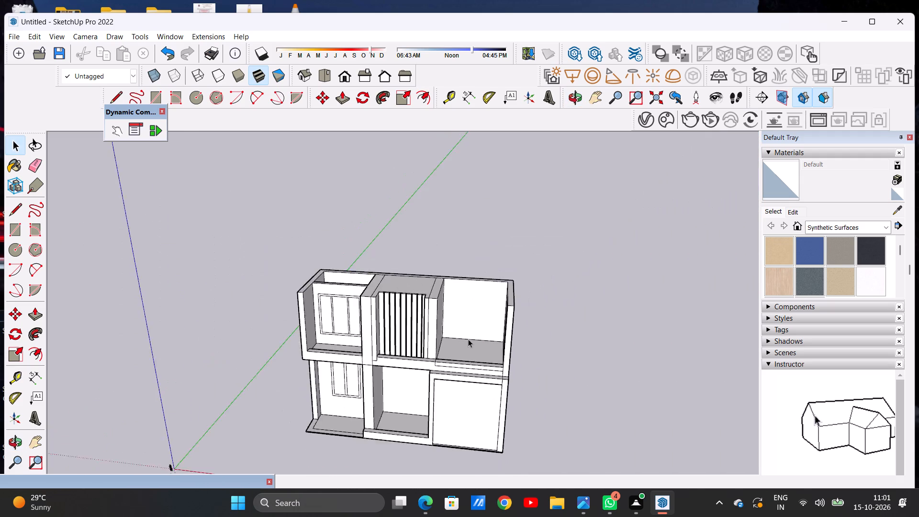
{"action": "scroll", "coordinate": [485, 310], "scroll_direction": "up", "scroll_amount": 1}
{"action": "scroll", "coordinate": [485, 310], "scroll_direction": "down", "scroll_amount": 1}
{"action": "scroll", "coordinate": [485, 310], "scroll_direction": "up", "scroll_amount": 4}
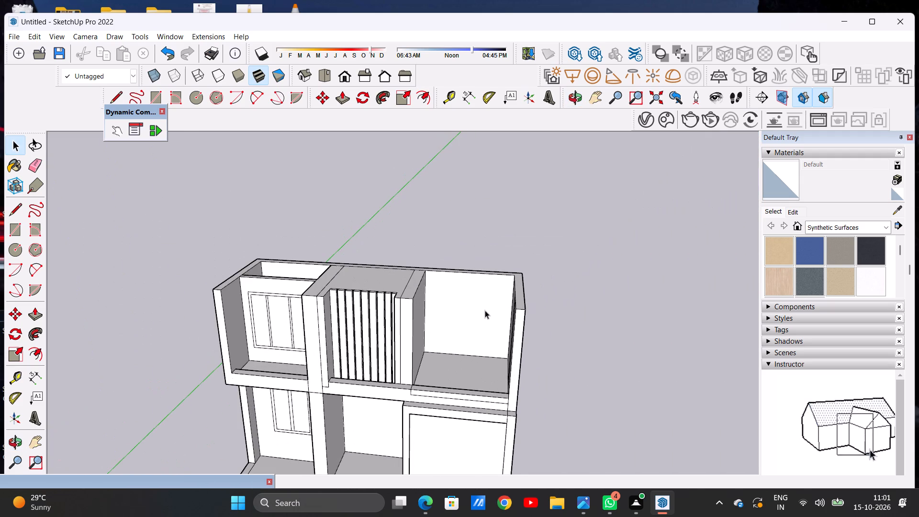
{"action": "key", "text": "p"}
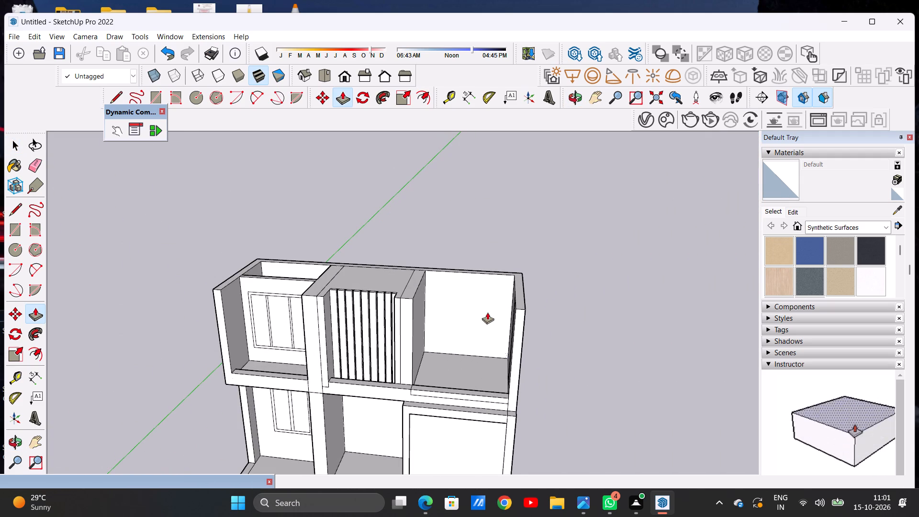
{"action": "middle_click_drag", "start_coordinate": [477, 276], "coordinate": [431, 364]}
{"action": "scroll", "coordinate": [471, 329], "scroll_direction": "up", "scroll_amount": 5}
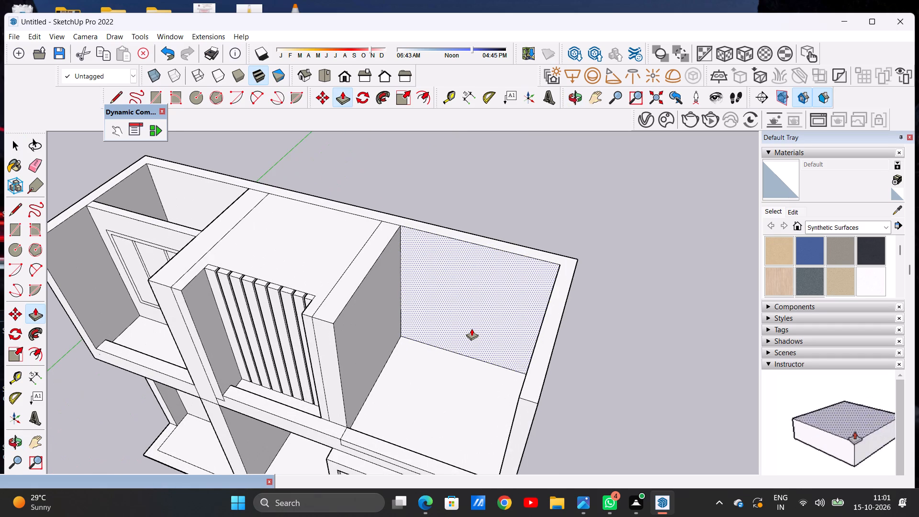
{"action": "left_click", "coordinate": [471, 328]}
{"action": "scroll", "coordinate": [448, 343], "scroll_direction": "down", "scroll_amount": 6}
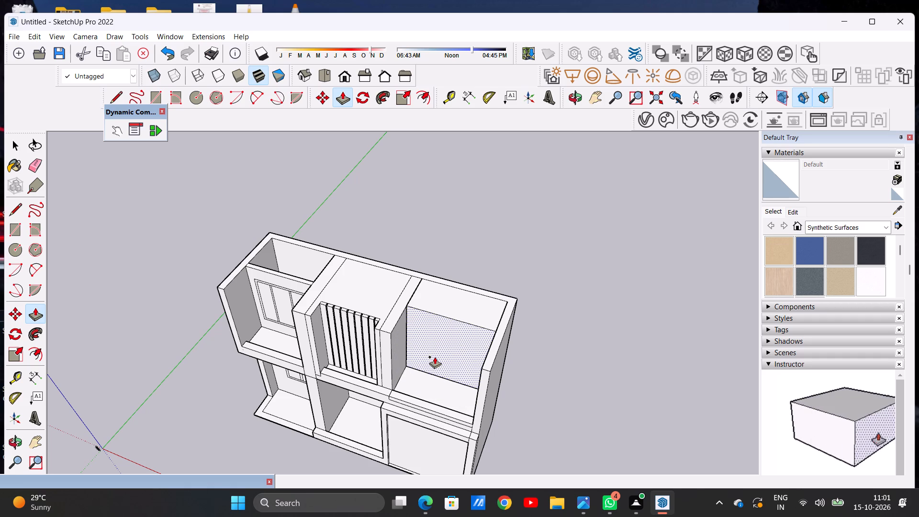
{"action": "left_click", "coordinate": [435, 357]}
{"action": "key", "text": "space"}
Examine the two-floor model in the top and front views and from angles around the upper floor.
{"action": "scroll", "coordinate": [427, 347], "scroll_direction": "down", "scroll_amount": 10}
{"action": "middle_click_drag", "start_coordinate": [376, 361], "coordinate": [486, 332]}
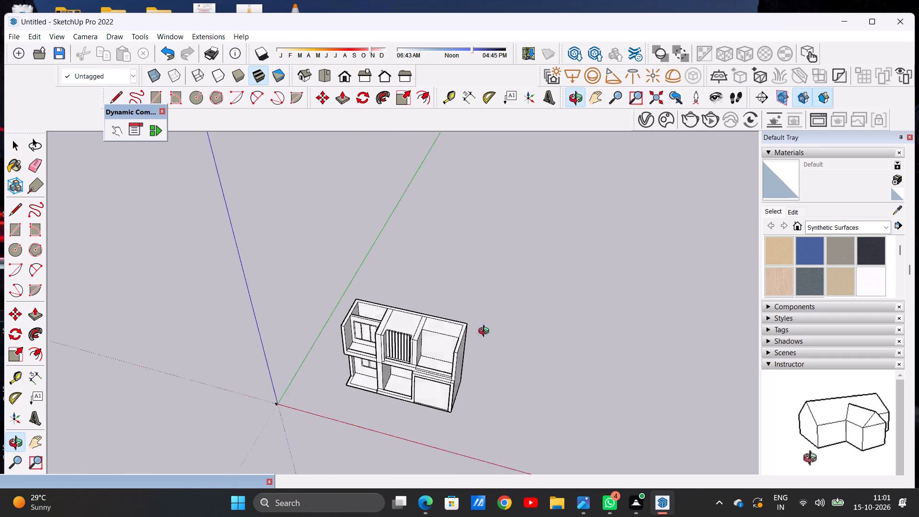
{"action": "middle_click_drag", "start_coordinate": [486, 332], "coordinate": [454, 255]}
{"action": "scroll", "coordinate": [417, 335], "scroll_direction": "up", "scroll_amount": 4}
{"action": "scroll", "coordinate": [431, 335], "scroll_direction": "down", "scroll_amount": 1}
{"action": "scroll", "coordinate": [433, 335], "scroll_direction": "up", "scroll_amount": 2}
{"action": "scroll", "coordinate": [517, 342], "scroll_direction": "down", "scroll_amount": 7}
{"action": "scroll", "coordinate": [468, 340], "scroll_direction": "up", "scroll_amount": 4}
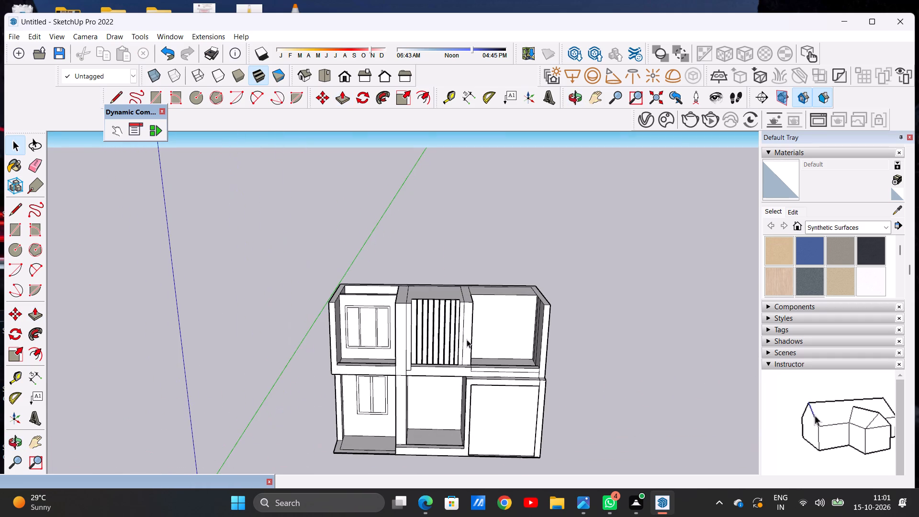
{"action": "scroll", "coordinate": [467, 339], "scroll_direction": "up", "scroll_amount": 1}
{"action": "left_click", "coordinate": [326, 80]}
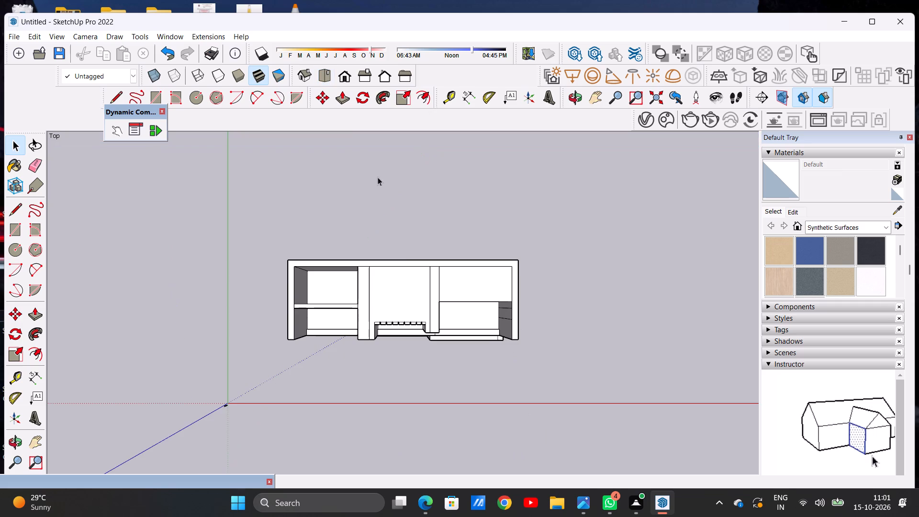
{"action": "left_click", "coordinate": [342, 75]}
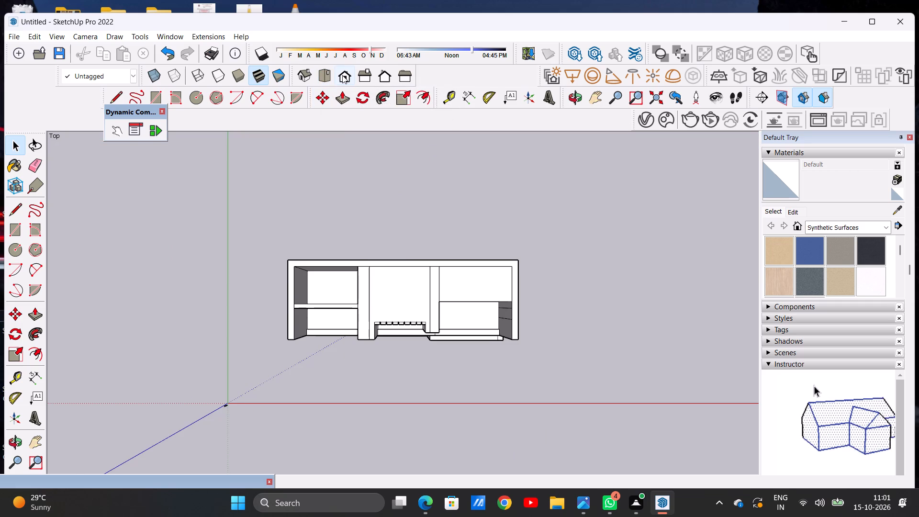
{"action": "scroll", "coordinate": [453, 246], "scroll_direction": "up", "scroll_amount": 5}
{"action": "scroll", "coordinate": [393, 217], "scroll_direction": "down", "scroll_amount": 5}
{"action": "middle_click_drag", "start_coordinate": [477, 230], "coordinate": [476, 240]}
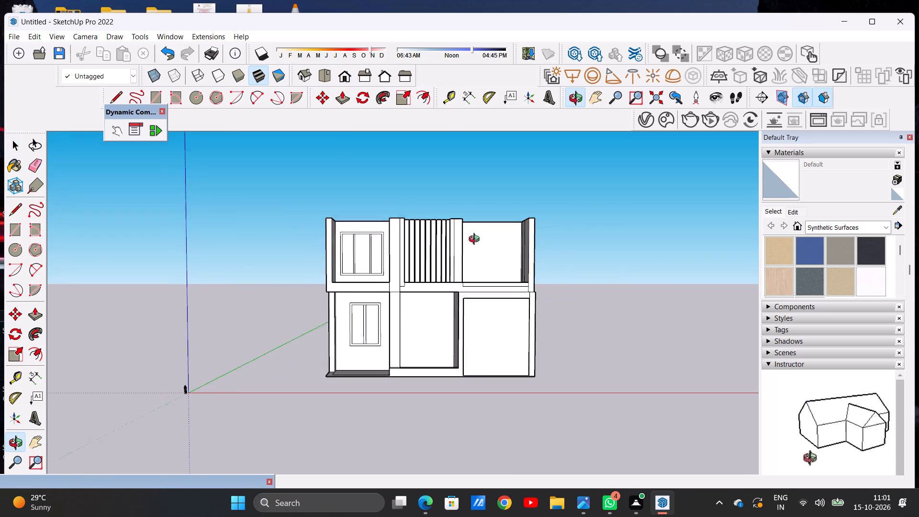
{"action": "middle_click_drag", "start_coordinate": [476, 240], "coordinate": [474, 289]}
{"action": "scroll", "coordinate": [503, 264], "scroll_direction": "up", "scroll_amount": 6}
{"action": "middle_click_drag", "start_coordinate": [478, 264], "coordinate": [464, 278]}
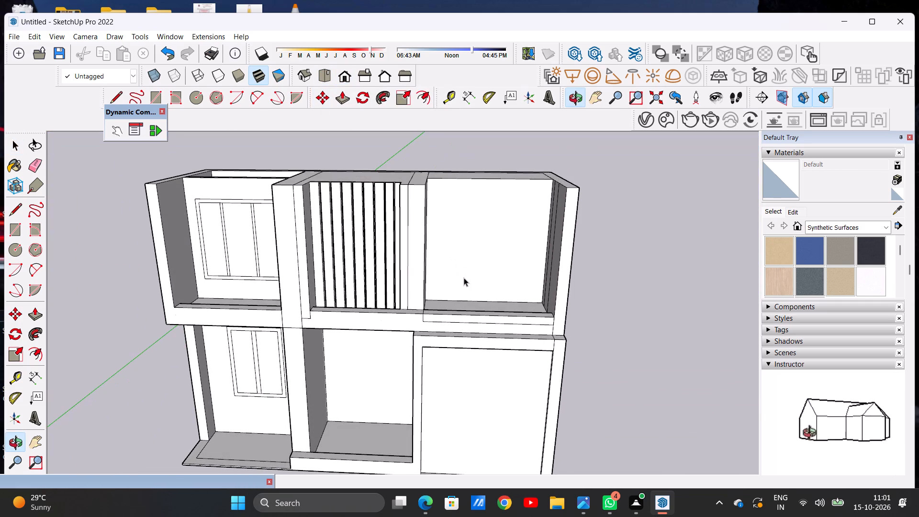
{"action": "scroll", "coordinate": [464, 278], "scroll_direction": "up", "scroll_amount": 1}
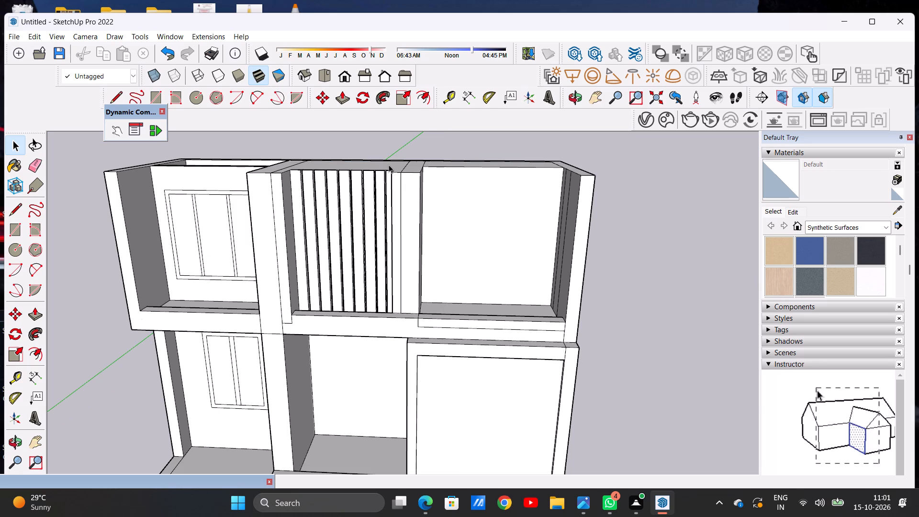
{"action": "scroll", "coordinate": [398, 166], "scroll_direction": "down", "scroll_amount": 8}
{"action": "middle_click_drag", "start_coordinate": [422, 239], "coordinate": [425, 213]}
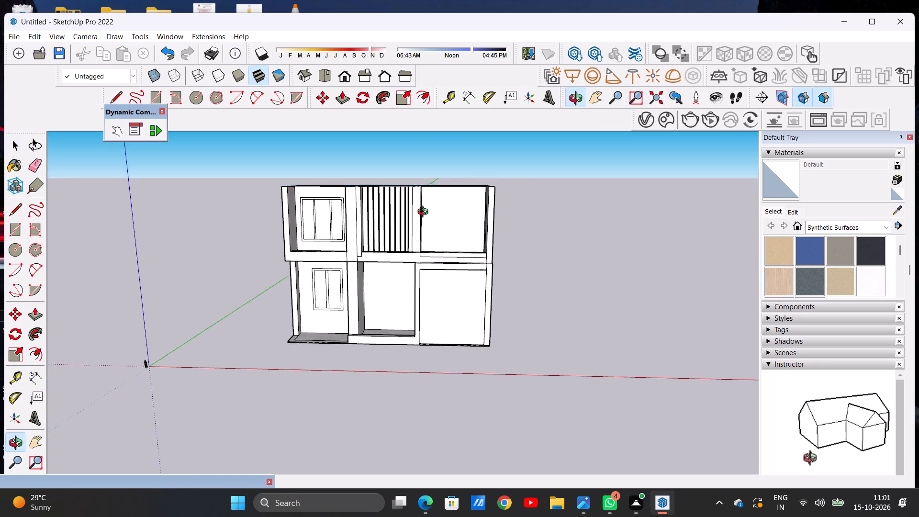
{"action": "middle_click_drag", "start_coordinate": [425, 213], "coordinate": [428, 199]}
Draw a large window rectangle on the back wall of the upper-floor right bay.
{"action": "scroll", "coordinate": [428, 199], "scroll_direction": "up", "scroll_amount": 8}
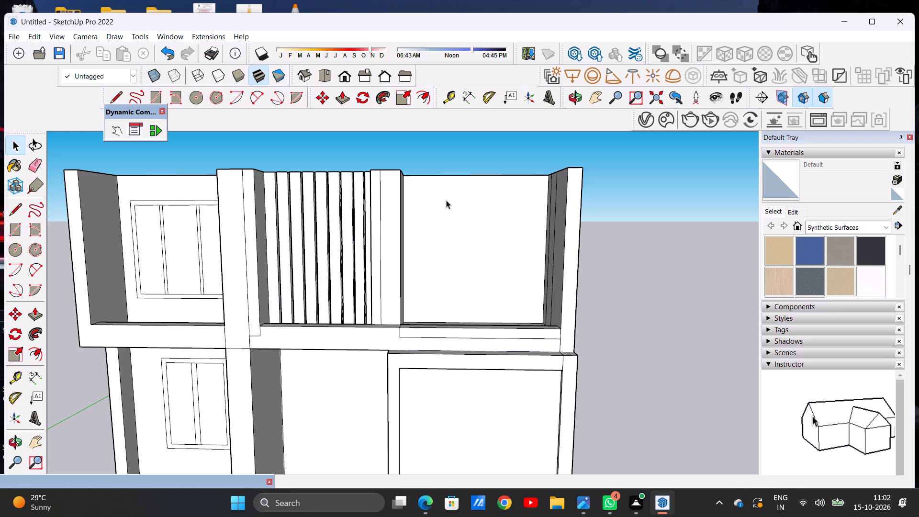
{"action": "scroll", "coordinate": [468, 211], "scroll_direction": "down", "scroll_amount": 4}
{"action": "scroll", "coordinate": [471, 202], "scroll_direction": "up", "scroll_amount": 2}
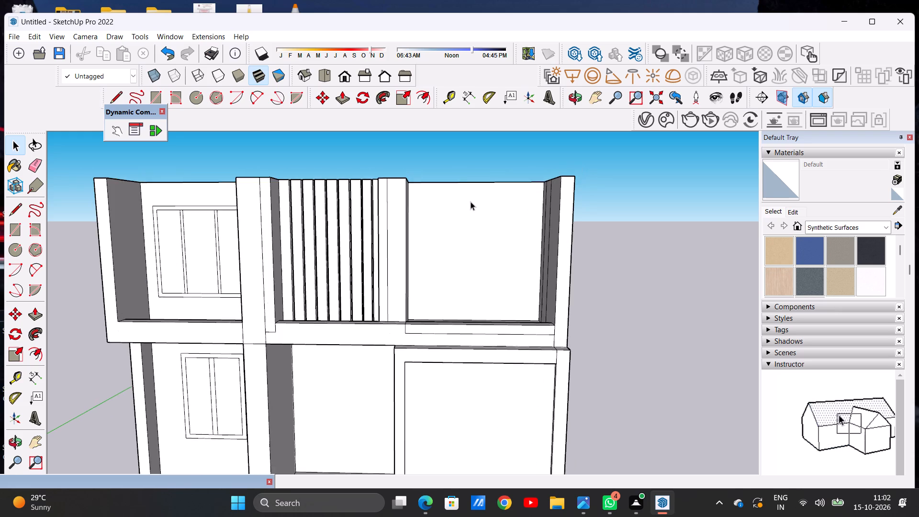
{"action": "scroll", "coordinate": [471, 202], "scroll_direction": "up", "scroll_amount": 2}
{"action": "key", "text": "r"}
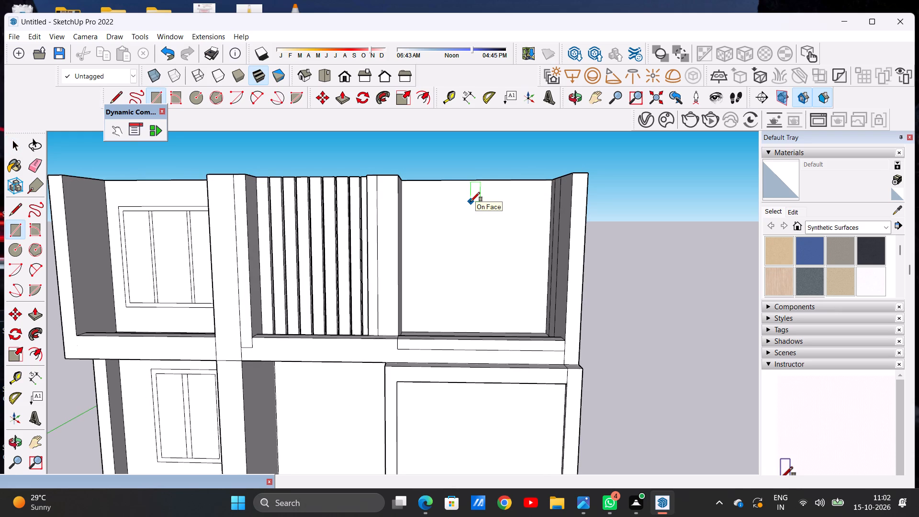
{"action": "left_click", "coordinate": [421, 199]}
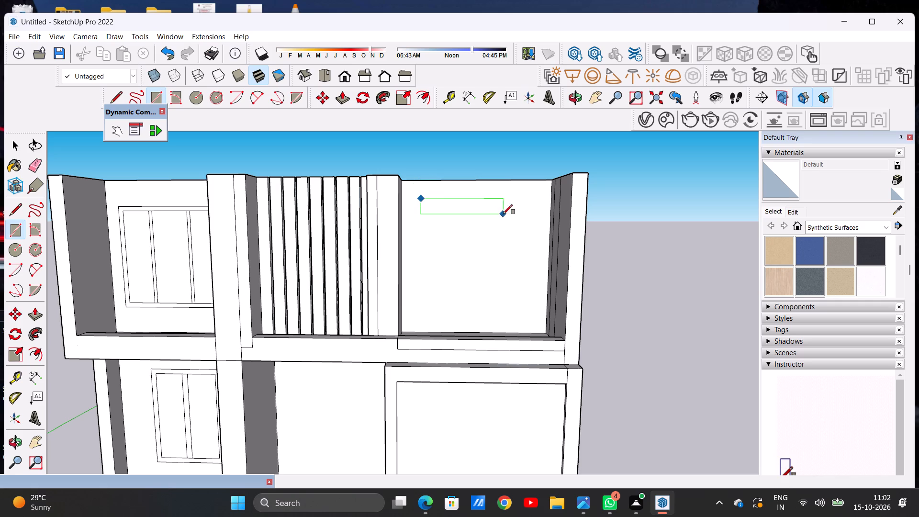
{"action": "left_click", "coordinate": [524, 312]}
{"action": "key", "text": "space"}
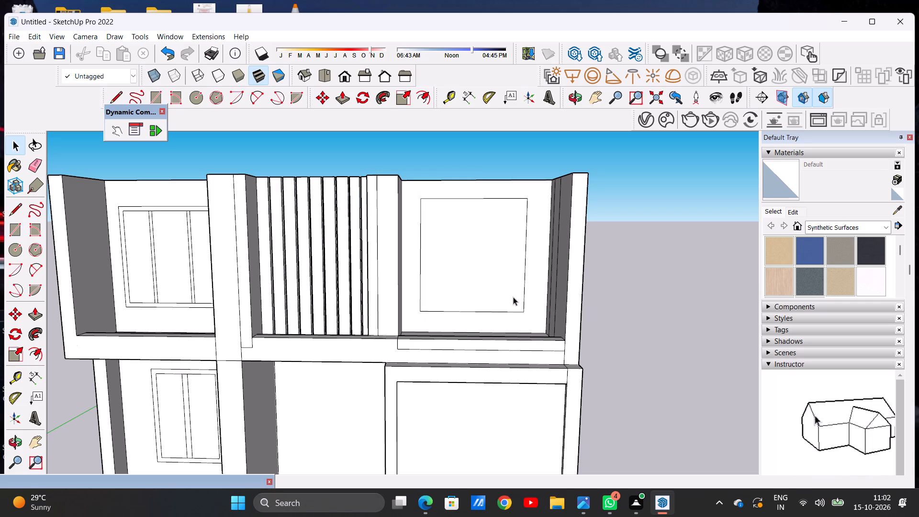
Offset the new window rectangle inward to form a narrow frame border.
{"action": "scroll", "coordinate": [494, 239], "scroll_direction": "up", "scroll_amount": 2}
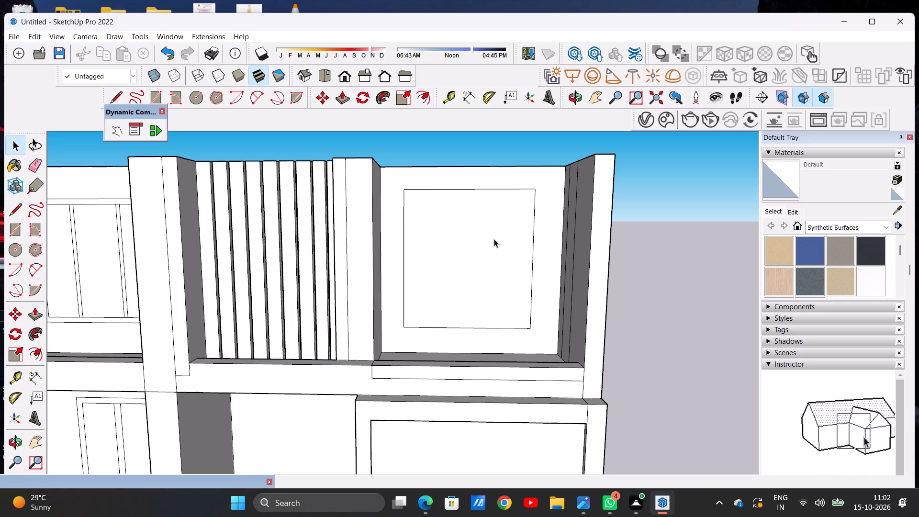
{"action": "type", "text": "of"}
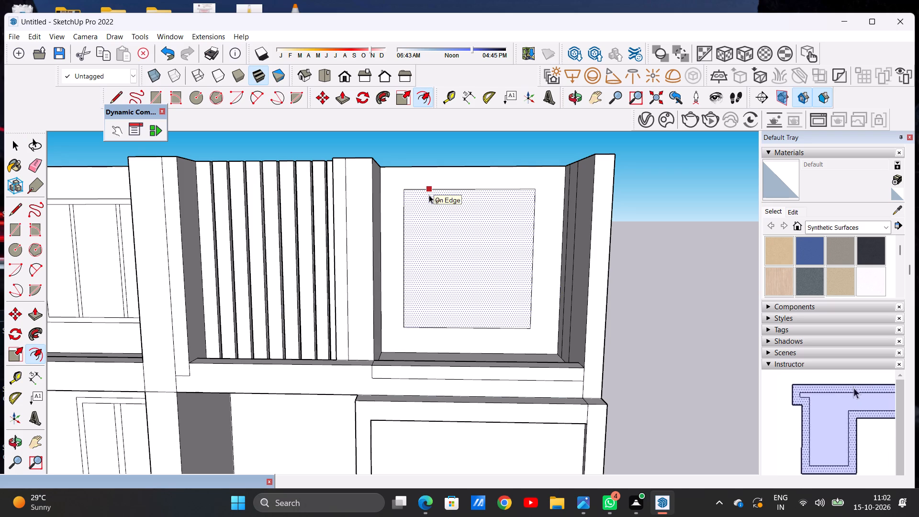
{"action": "left_click", "coordinate": [429, 195]}
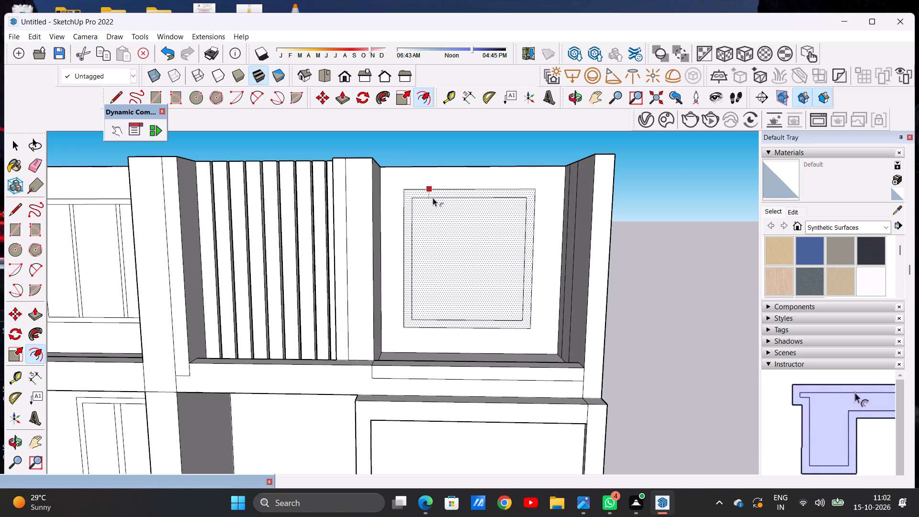
{"action": "left_click", "coordinate": [433, 198]}
{"action": "key", "text": "space"}
{"action": "key", "text": "space"}
Draw two closely spaced vertical lines inside the upper-floor right-bay window frame, from its inner top edge to its inner bottom edge, forming a narrow mullion.
{"action": "type", "text": "l"}
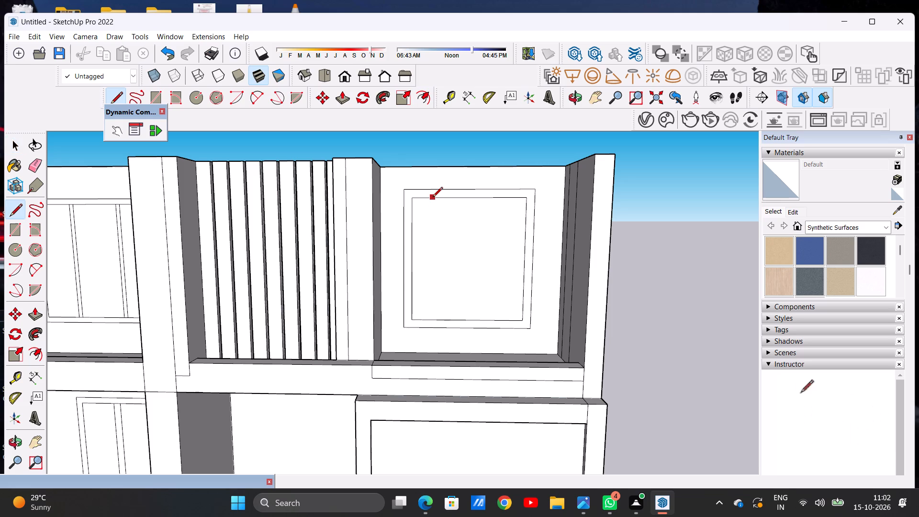
{"action": "scroll", "coordinate": [457, 279], "scroll_direction": "up", "scroll_amount": 4}
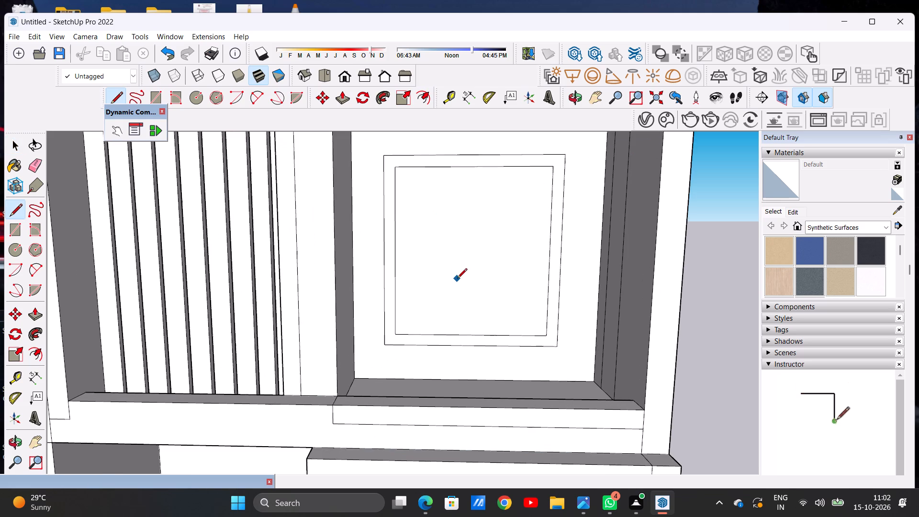
{"action": "left_click", "coordinate": [465, 168]}
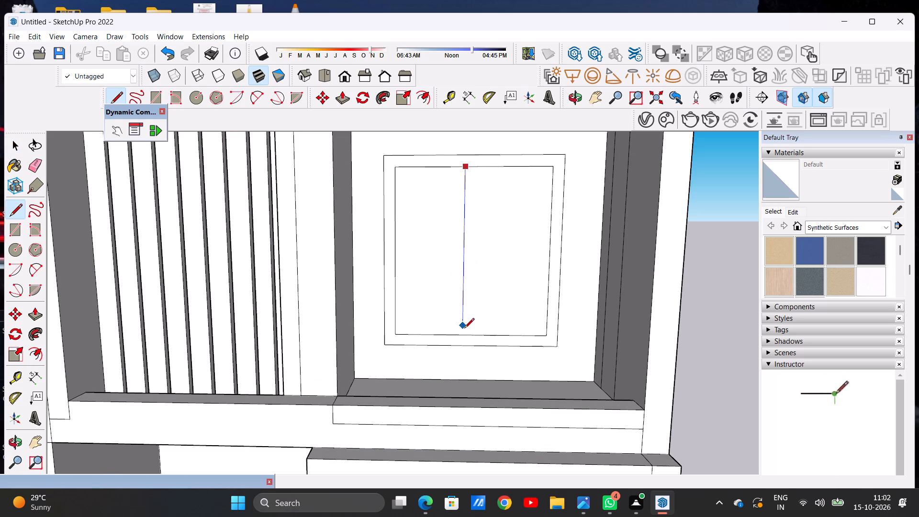
{"action": "left_click", "coordinate": [465, 334]}
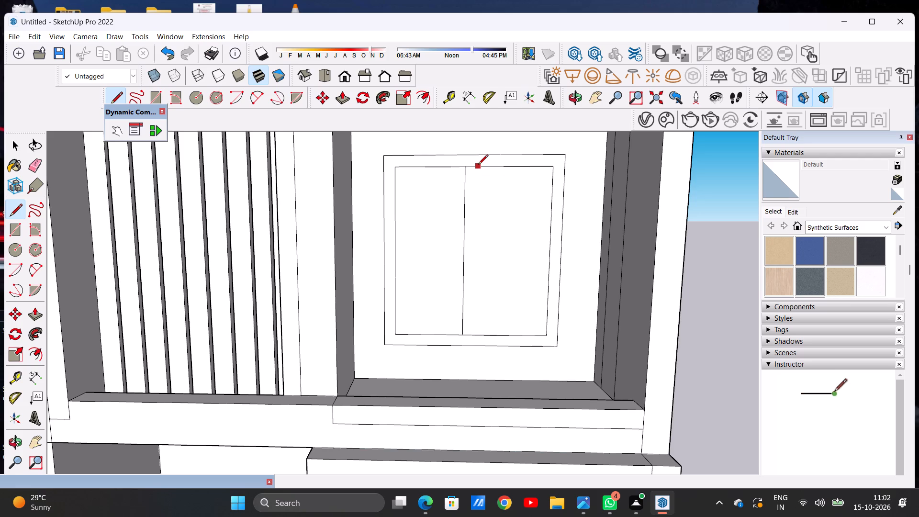
{"action": "left_click", "coordinate": [477, 165]}
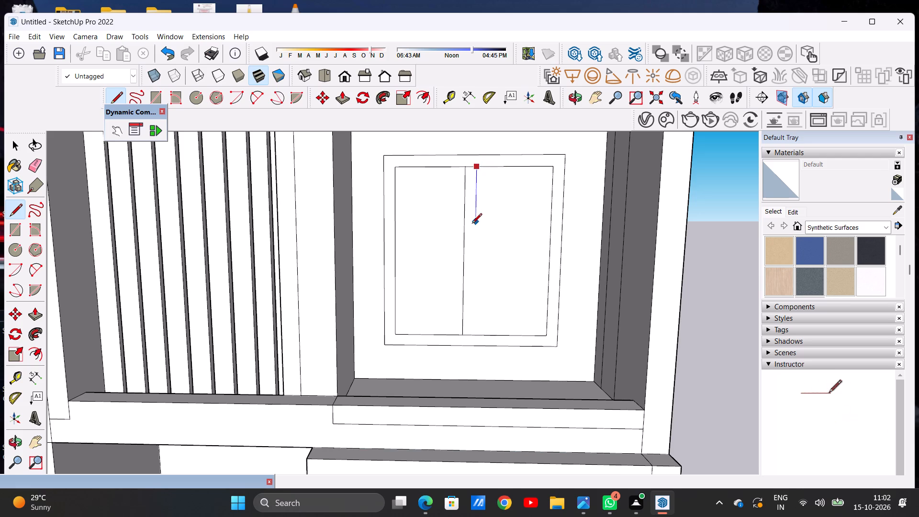
{"action": "left_click", "coordinate": [477, 332]}
{"action": "key", "text": "space"}
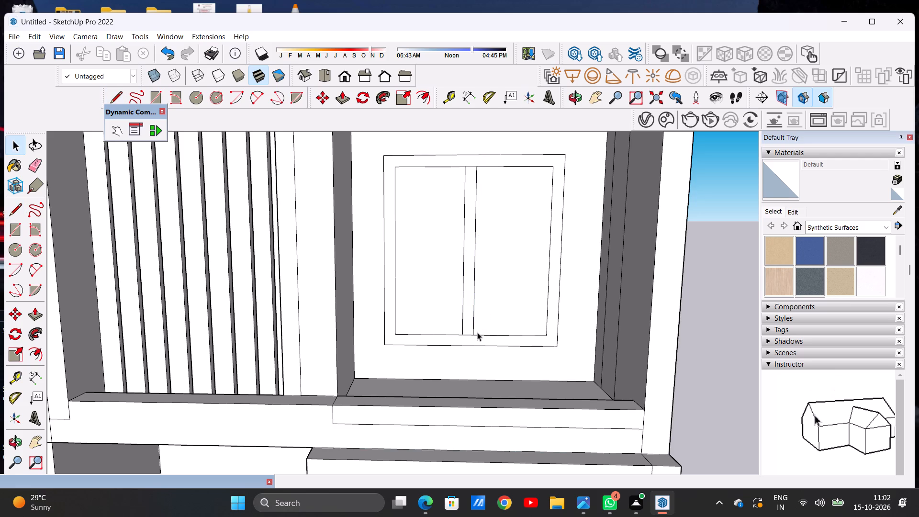
{"action": "scroll", "coordinate": [455, 333], "scroll_direction": "down", "scroll_amount": 2}
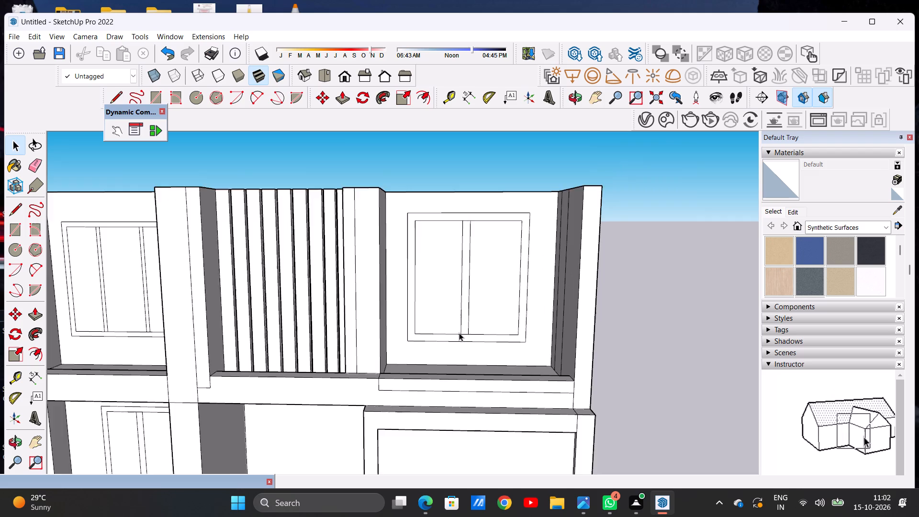
{"action": "scroll", "coordinate": [459, 333], "scroll_direction": "down", "scroll_amount": 5}
{"action": "scroll", "coordinate": [458, 300], "scroll_direction": "up", "scroll_amount": 4}
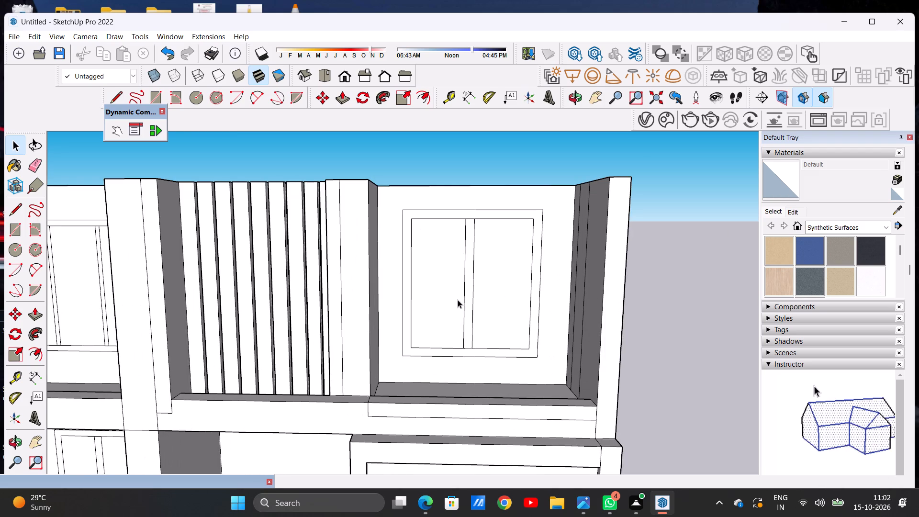
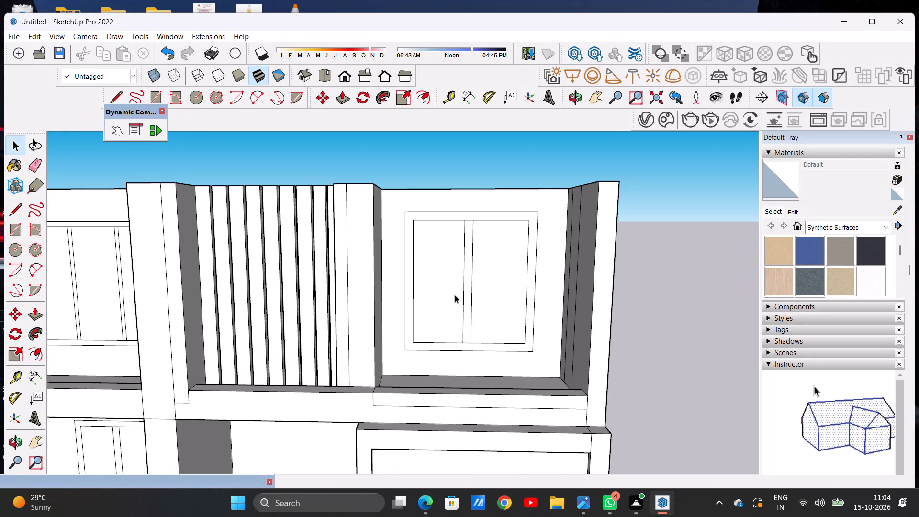
Pull the front face of the upper-floor pier between the louvres and the right bay forward to the floor beam's front edge.
{"action": "scroll", "coordinate": [456, 293], "scroll_direction": "down", "scroll_amount": 4}
{"action": "middle_click_drag", "start_coordinate": [456, 293], "coordinate": [464, 354]}
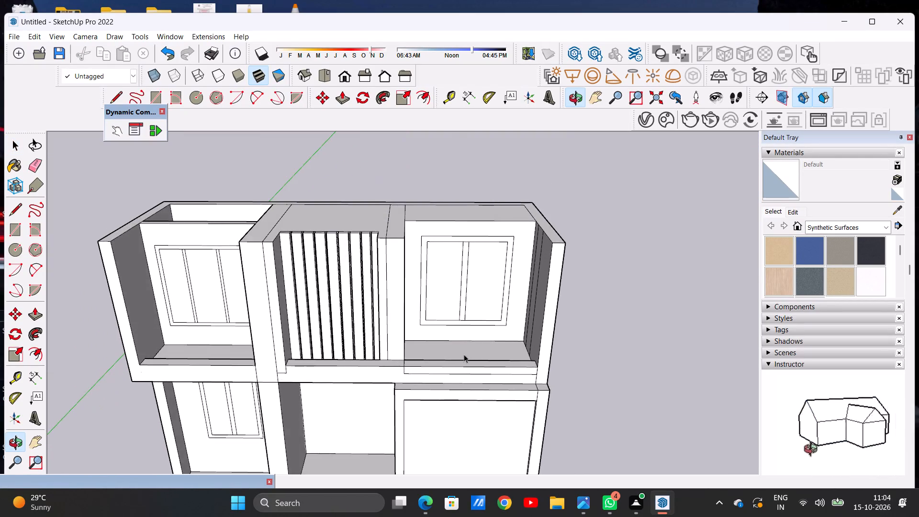
{"action": "scroll", "coordinate": [473, 354], "scroll_direction": "up", "scroll_amount": 6}
{"action": "middle_click_drag", "start_coordinate": [398, 370], "coordinate": [338, 349]}
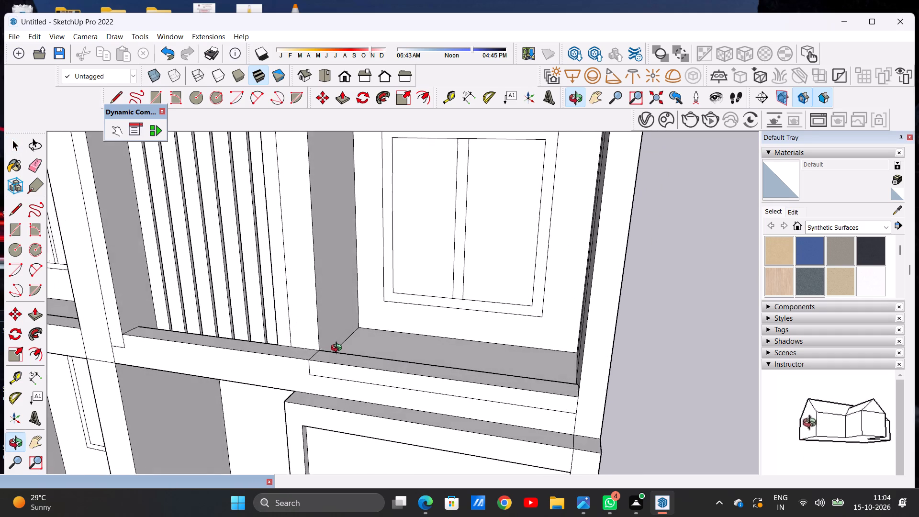
{"action": "middle_click_drag", "start_coordinate": [338, 349], "coordinate": [339, 349]}
{"action": "scroll", "coordinate": [451, 347], "scroll_direction": "down", "scroll_amount": 2}
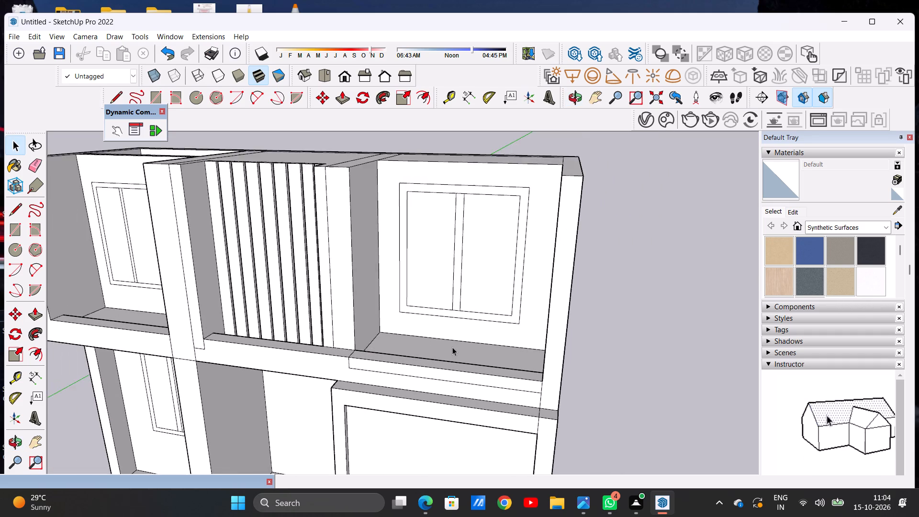
{"action": "scroll", "coordinate": [452, 347], "scroll_direction": "down", "scroll_amount": 2}
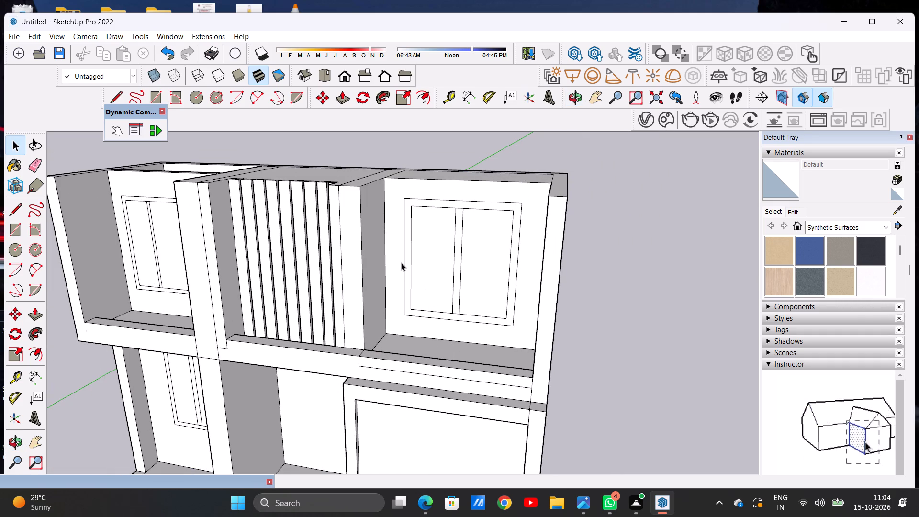
{"action": "key", "text": "p"}
{"action": "scroll", "coordinate": [336, 210], "scroll_direction": "up", "scroll_amount": 3}
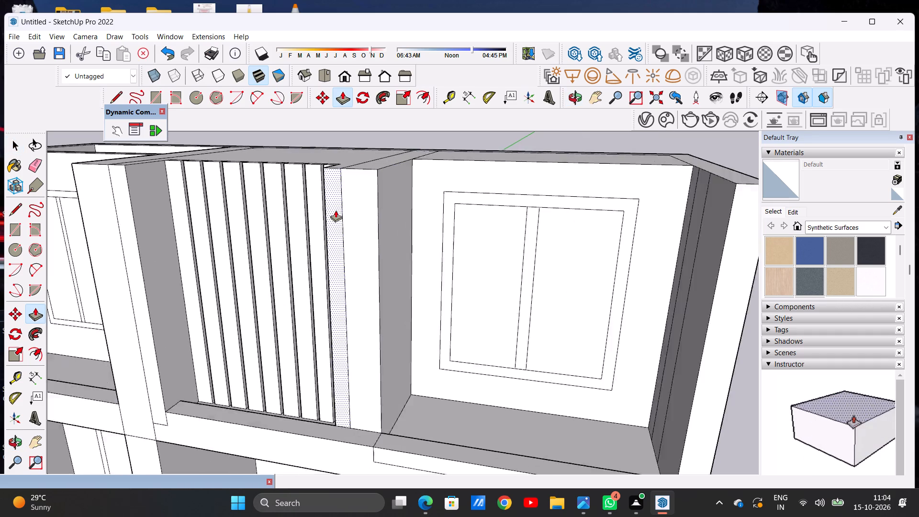
{"action": "scroll", "coordinate": [336, 210], "scroll_direction": "up", "scroll_amount": 8}
{"action": "scroll", "coordinate": [368, 196], "scroll_direction": "down", "scroll_amount": 1}
{"action": "middle_click_drag", "start_coordinate": [368, 196], "coordinate": [372, 274]}
{"action": "scroll", "coordinate": [385, 254], "scroll_direction": "down", "scroll_amount": 6}
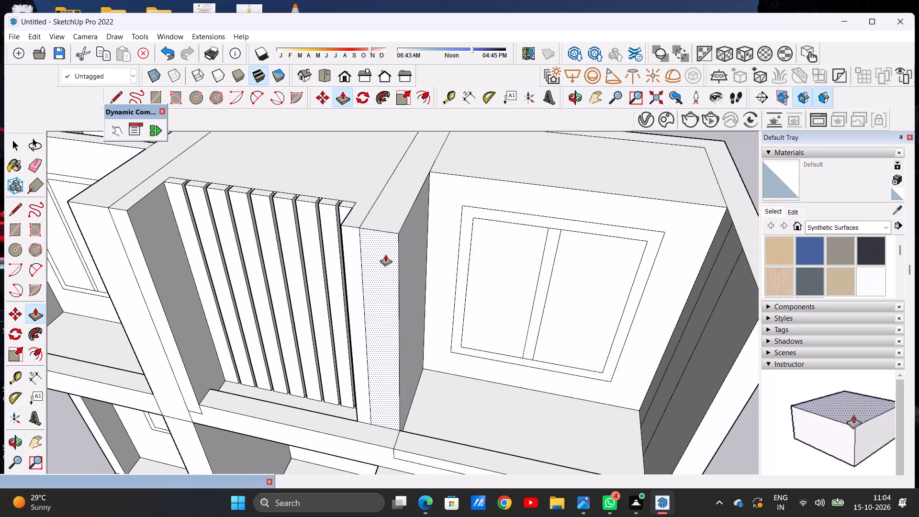
{"action": "left_click", "coordinate": [380, 247]}
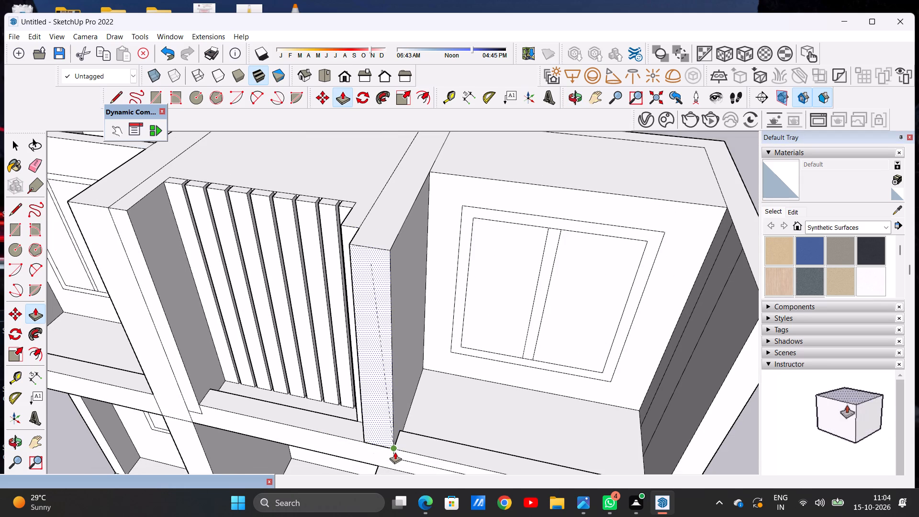
{"action": "left_click", "coordinate": [395, 452]}
Pull the remaining recessed narrow strip beside the louvres forward, flush with the front face of the extended pier.
{"action": "scroll", "coordinate": [431, 212], "scroll_direction": "down", "scroll_amount": 5}
{"action": "middle_click_drag", "start_coordinate": [342, 279], "coordinate": [481, 268]}
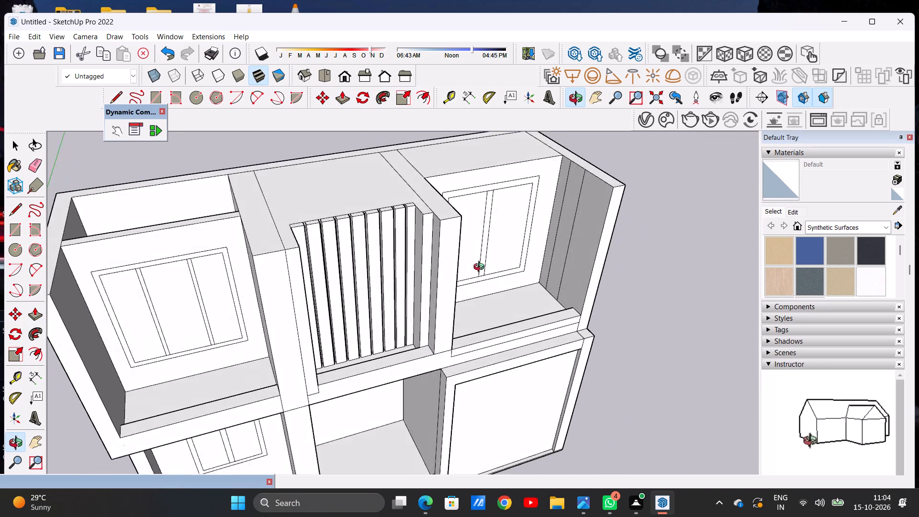
{"action": "middle_click_drag", "start_coordinate": [481, 268], "coordinate": [506, 253]}
{"action": "scroll", "coordinate": [444, 298], "scroll_direction": "up", "scroll_amount": 11}
{"action": "left_click", "coordinate": [426, 303]}
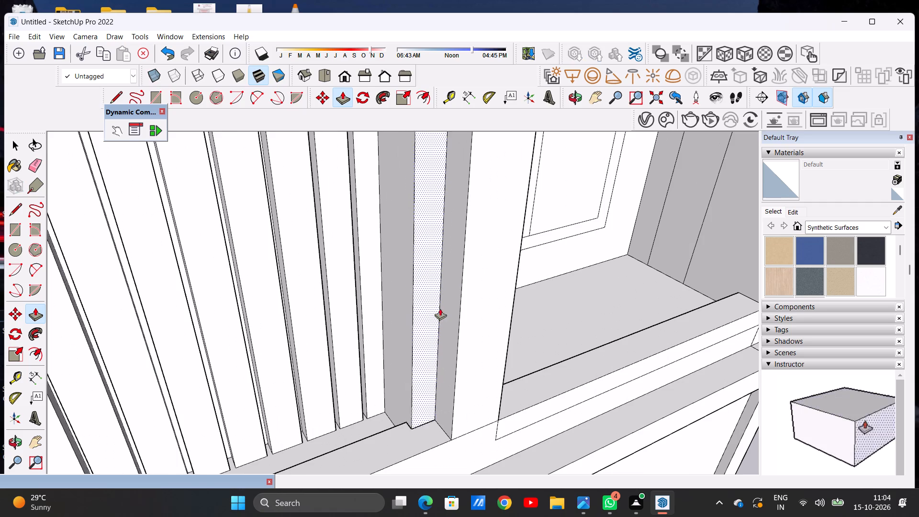
{"action": "scroll", "coordinate": [440, 308], "scroll_direction": "down", "scroll_amount": 4}
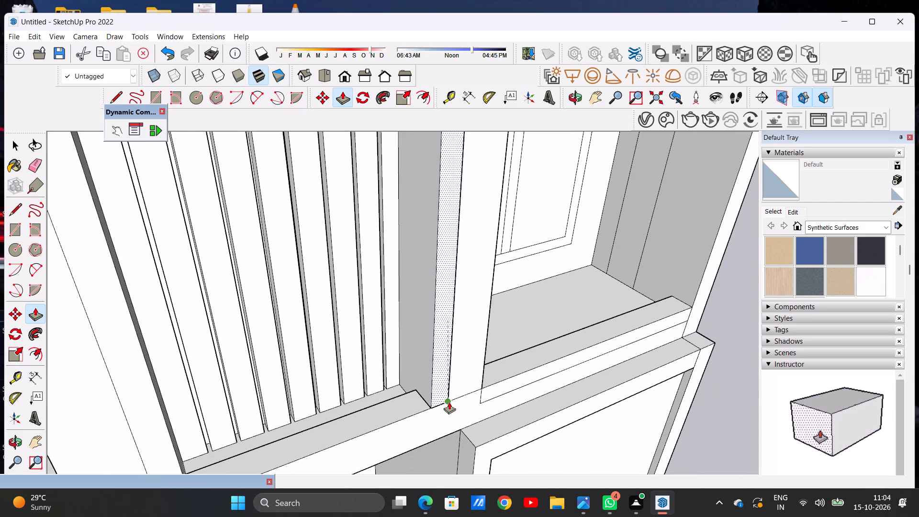
{"action": "left_click", "coordinate": [449, 402]}
{"action": "key", "text": "space"}
Erase the long horizontal line and the short vertical line on the beam face below the upper-floor right bay.
{"action": "scroll", "coordinate": [286, 407], "scroll_direction": "down", "scroll_amount": 11}
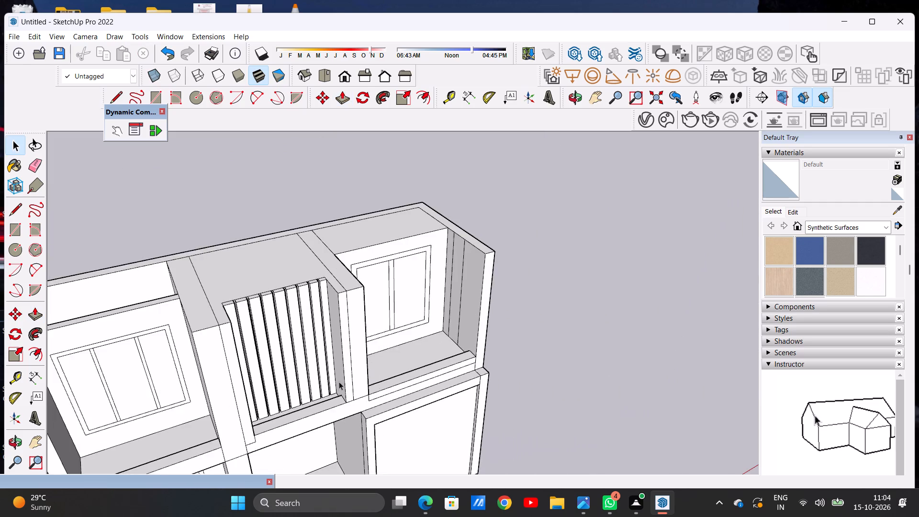
{"action": "middle_click_drag", "start_coordinate": [359, 370], "coordinate": [252, 304]}
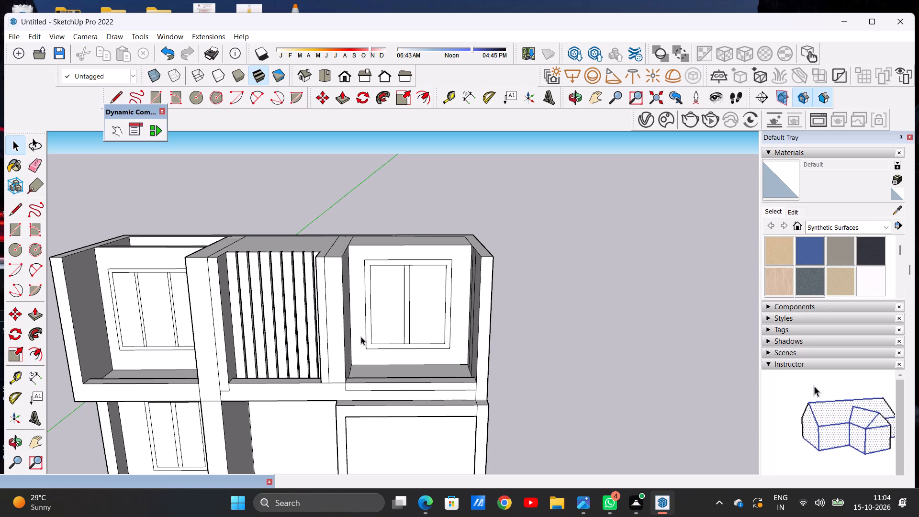
{"action": "scroll", "coordinate": [404, 335], "scroll_direction": "down", "scroll_amount": 3}
{"action": "middle_click_drag", "start_coordinate": [406, 358], "coordinate": [404, 396]}
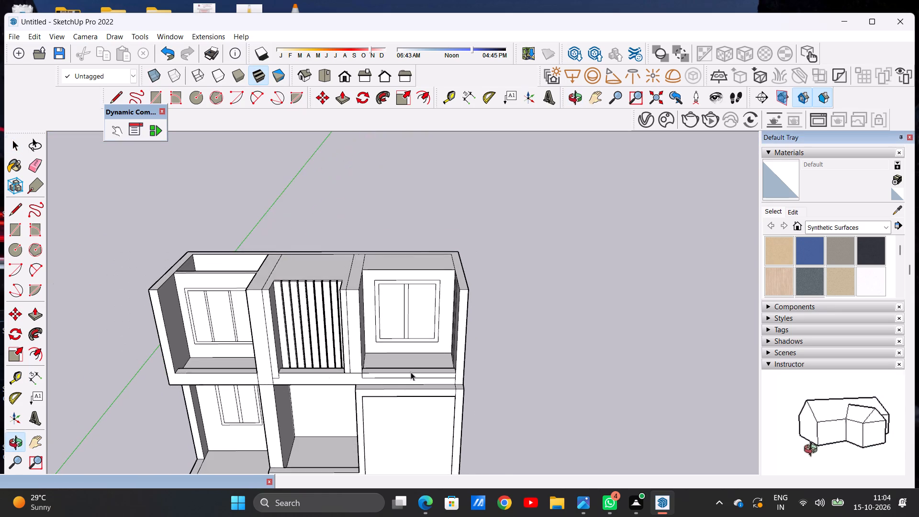
{"action": "scroll", "coordinate": [411, 371], "scroll_direction": "up", "scroll_amount": 14}
{"action": "middle_click_drag", "start_coordinate": [399, 378], "coordinate": [417, 390]}
{"action": "scroll", "coordinate": [408, 367], "scroll_direction": "down", "scroll_amount": 2}
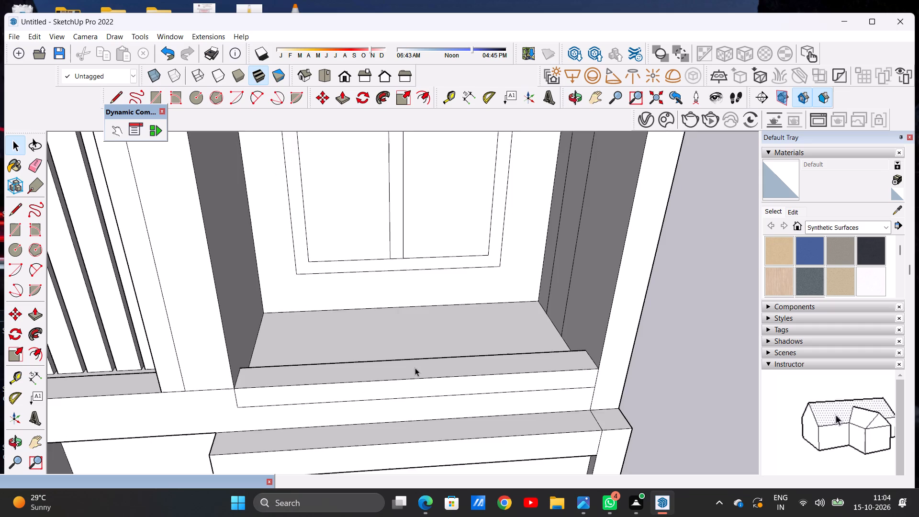
{"action": "middle_click_drag", "start_coordinate": [444, 401], "coordinate": [439, 335]}
{"action": "scroll", "coordinate": [433, 367], "scroll_direction": "up", "scroll_amount": 3}
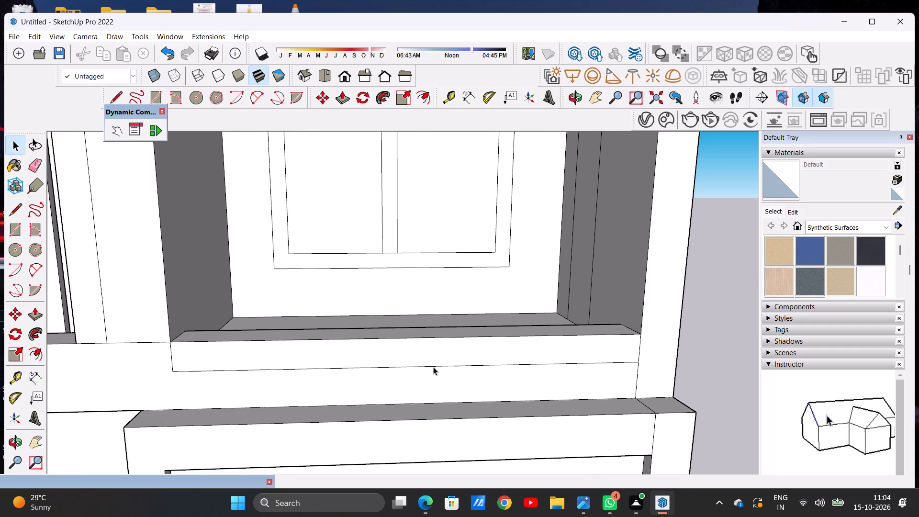
{"action": "key", "text": "e"}
{"action": "left_click_drag", "start_coordinate": [434, 364], "coordinate": [433, 370]}
{"action": "left_click_drag", "start_coordinate": [160, 356], "coordinate": [169, 355]}
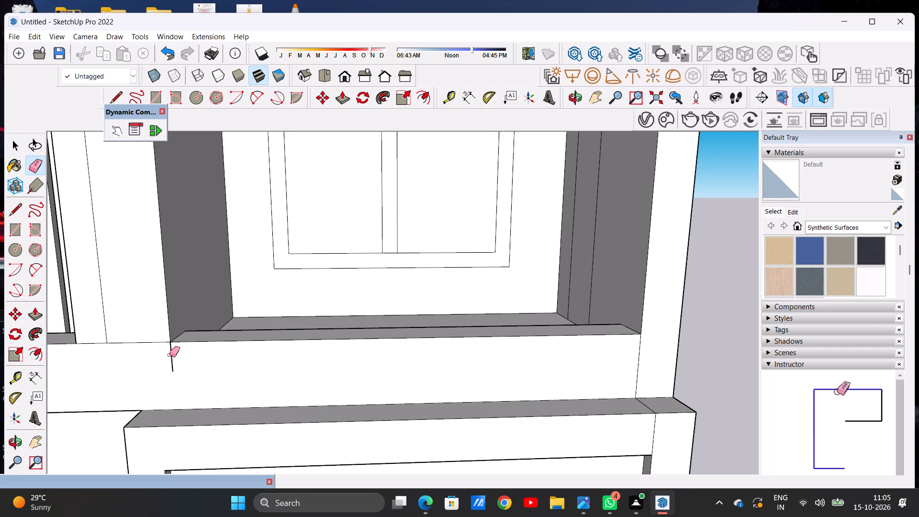
{"action": "left_click_drag", "start_coordinate": [169, 355], "coordinate": [205, 347]}
{"action": "left_click_drag", "start_coordinate": [173, 350], "coordinate": [160, 354]}
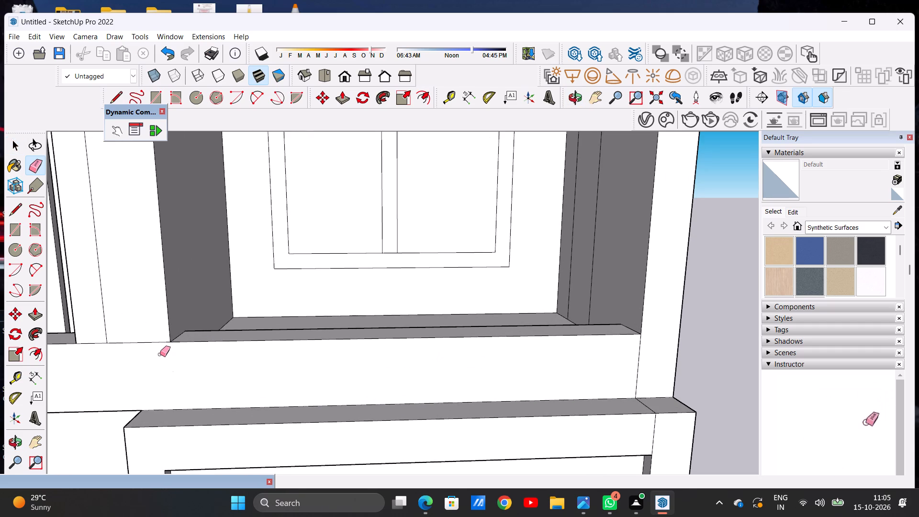
{"action": "scroll", "coordinate": [247, 372], "scroll_direction": "down", "scroll_amount": 4}
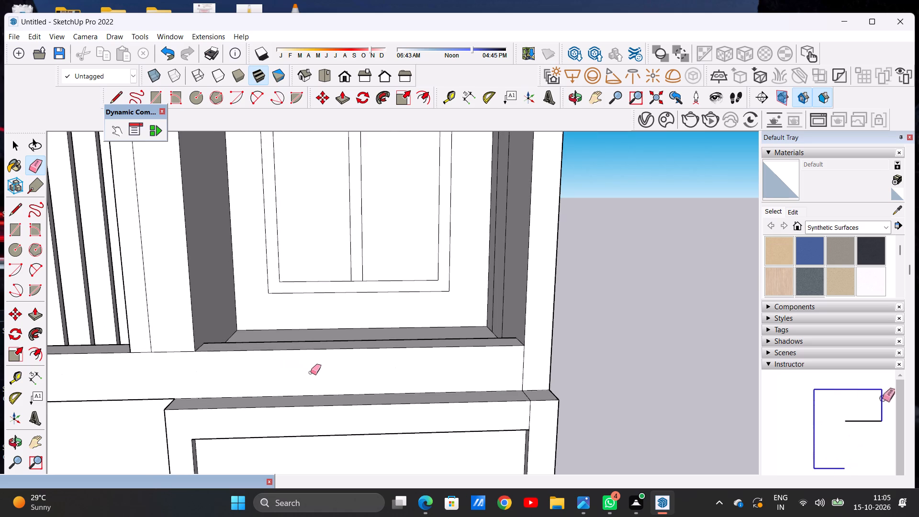
Draw a vertical line down the full beam face from the foot of the pier's edge beside the upper-floor right bay.
{"action": "scroll", "coordinate": [209, 381], "scroll_direction": "up", "scroll_amount": 4}
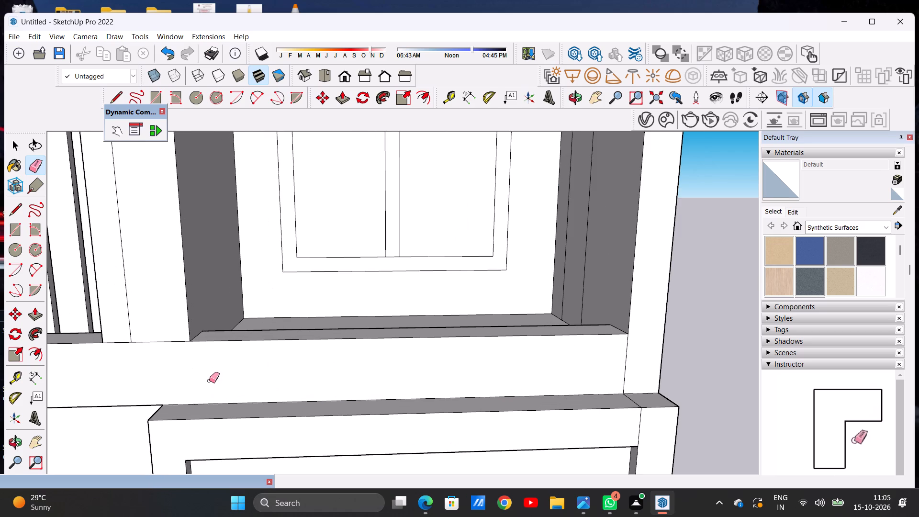
{"action": "key", "text": "space"}
{"action": "type", "text": "l"}
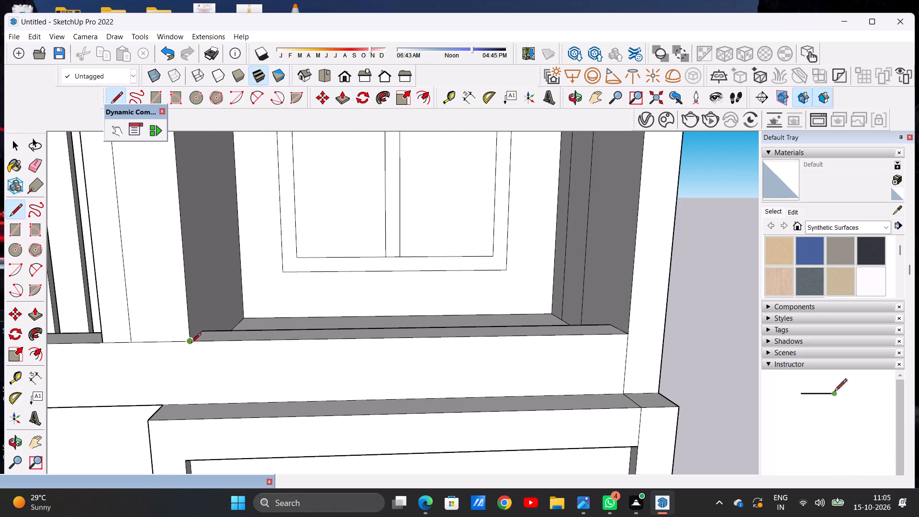
{"action": "left_click", "coordinate": [186, 343]}
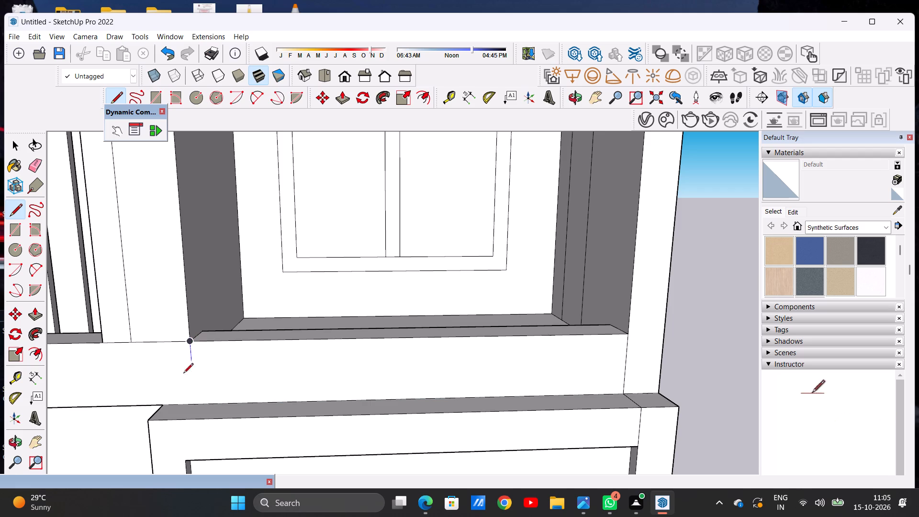
{"action": "left_click", "coordinate": [190, 405]}
{"action": "key", "text": "space"}
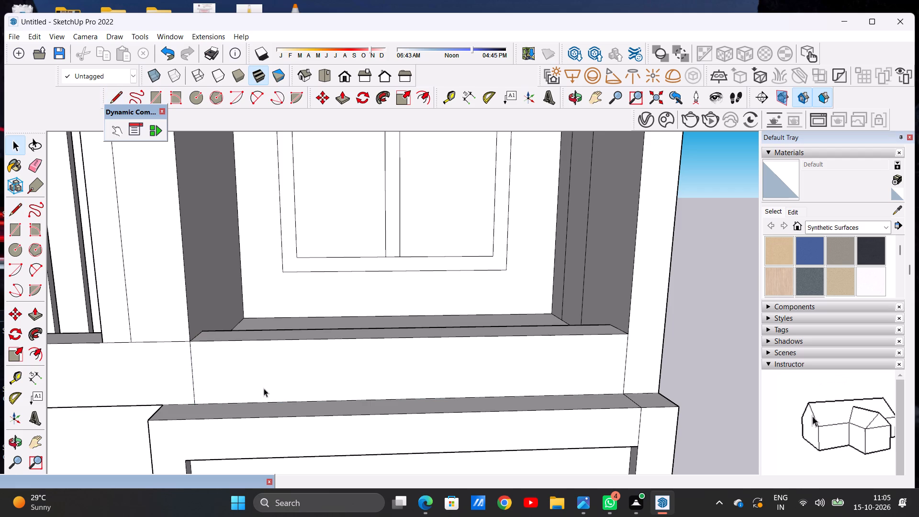
{"action": "scroll", "coordinate": [273, 385], "scroll_direction": "down", "scroll_amount": 13}
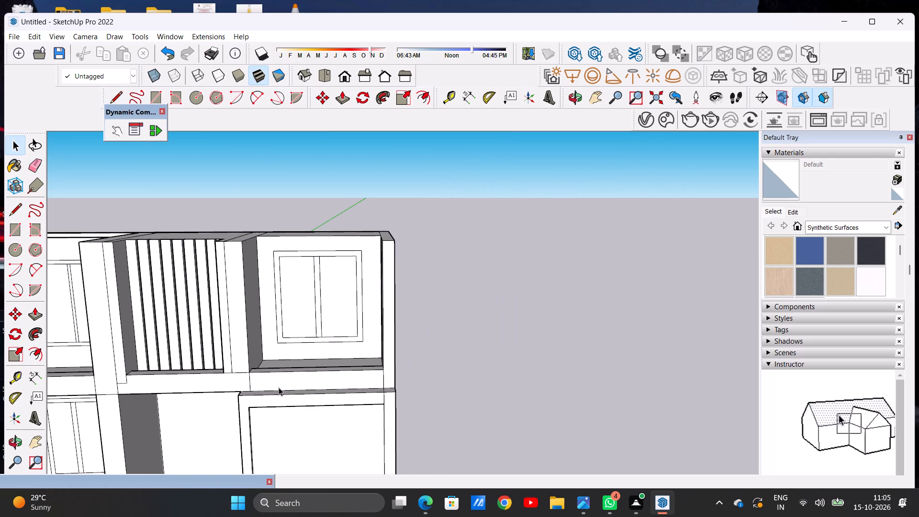
{"action": "scroll", "coordinate": [240, 375], "scroll_direction": "up", "scroll_amount": 10}
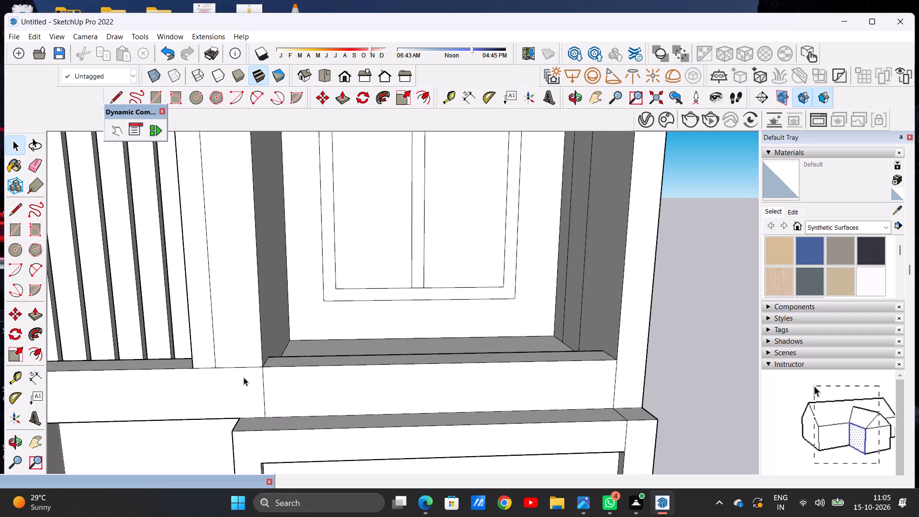
{"action": "scroll", "coordinate": [244, 377], "scroll_direction": "up", "scroll_amount": 2}
{"action": "key", "text": "e"}
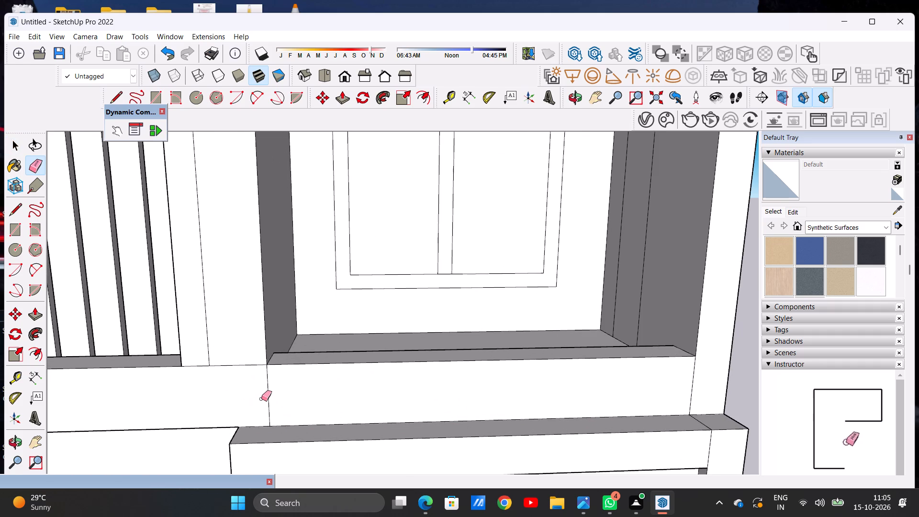
{"action": "key", "text": "space"}
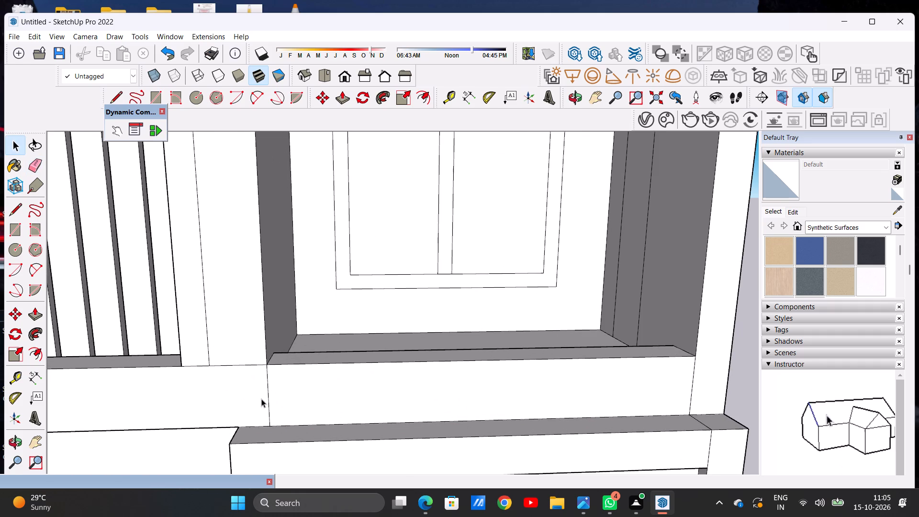
Draw a small circle on top of the upper-floor right-bay parapet ledge, near its outer end by the side wall.
{"action": "scroll", "coordinate": [265, 399], "scroll_direction": "down", "scroll_amount": 9}
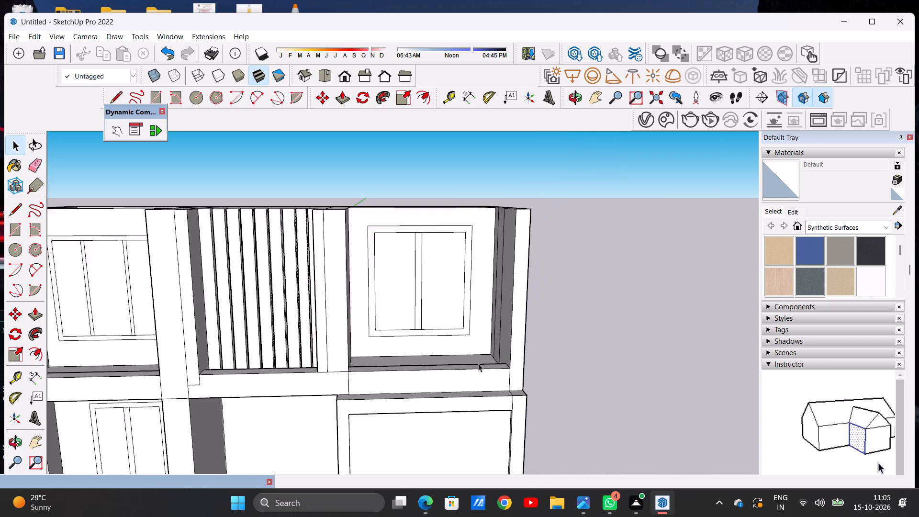
{"action": "scroll", "coordinate": [478, 363], "scroll_direction": "down", "scroll_amount": 7}
{"action": "middle_click_drag", "start_coordinate": [480, 382], "coordinate": [457, 451]}
{"action": "scroll", "coordinate": [459, 379], "scroll_direction": "up", "scroll_amount": 4}
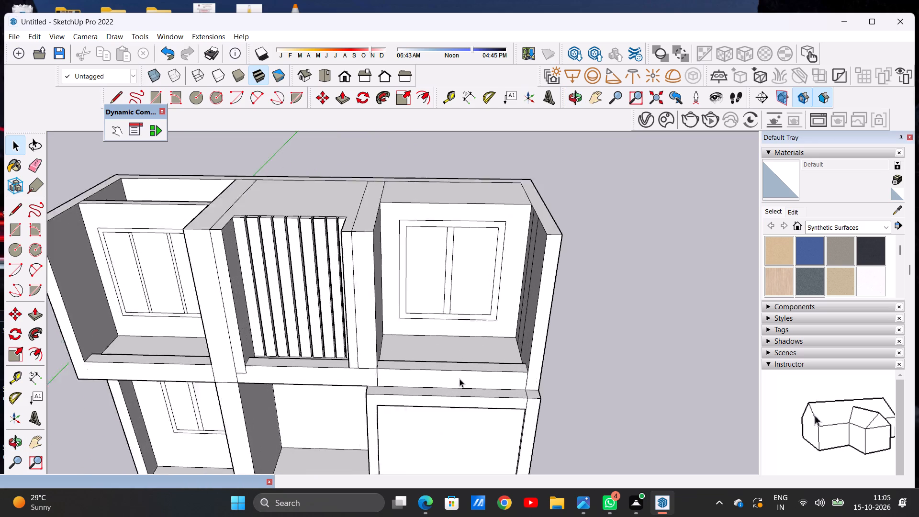
{"action": "scroll", "coordinate": [459, 379], "scroll_direction": "up", "scroll_amount": 4}
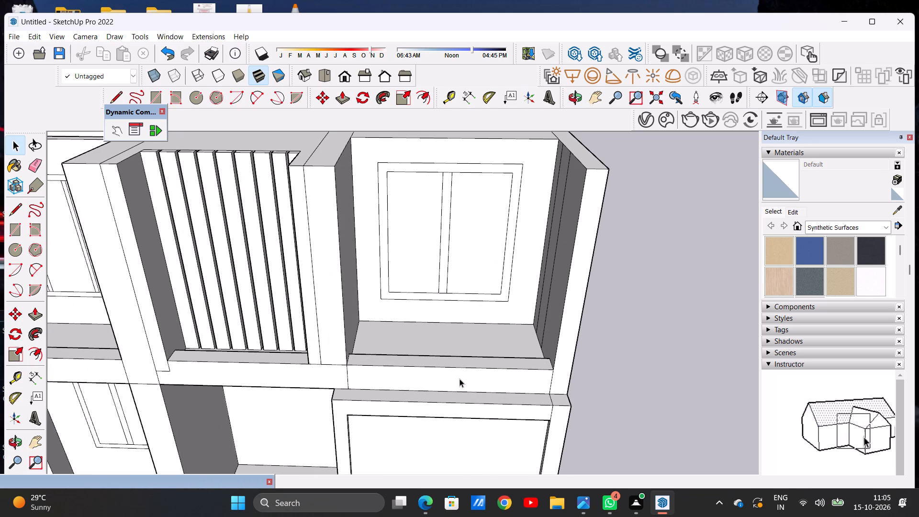
{"action": "key", "text": "c"}
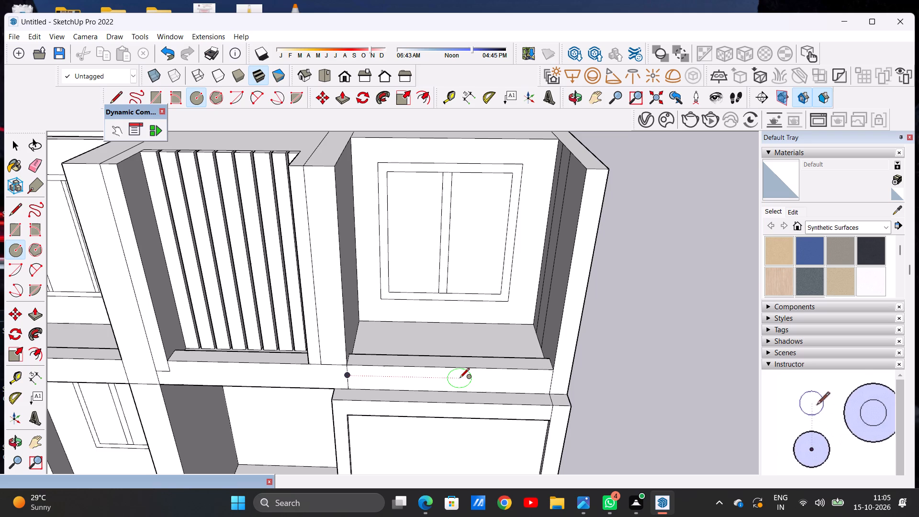
{"action": "middle_click_drag", "start_coordinate": [477, 362], "coordinate": [511, 401]}
{"action": "scroll", "coordinate": [548, 356], "scroll_direction": "up", "scroll_amount": 19}
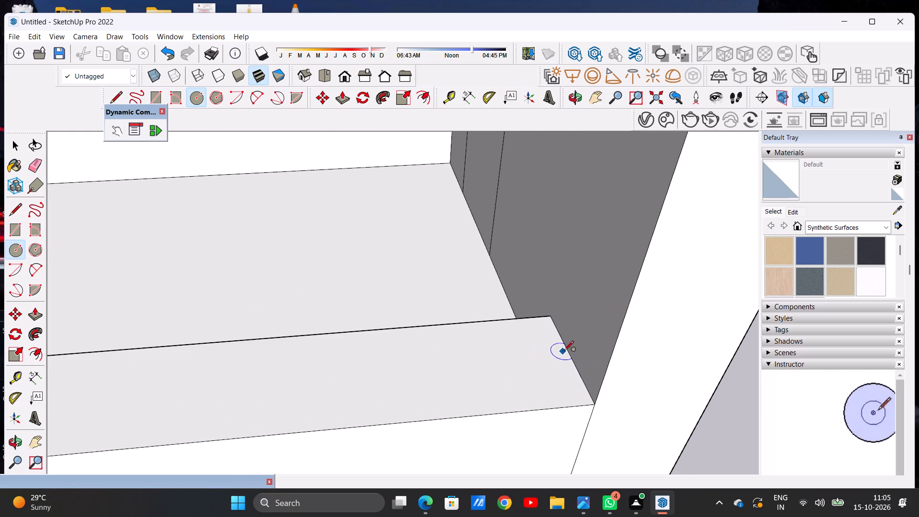
{"action": "left_click", "coordinate": [538, 359]}
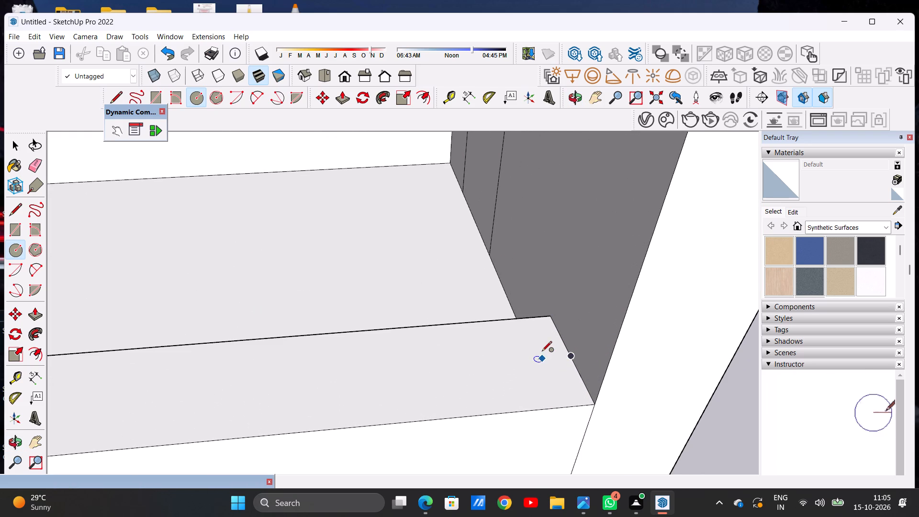
{"action": "scroll", "coordinate": [545, 348], "scroll_direction": "up", "scroll_amount": 5}
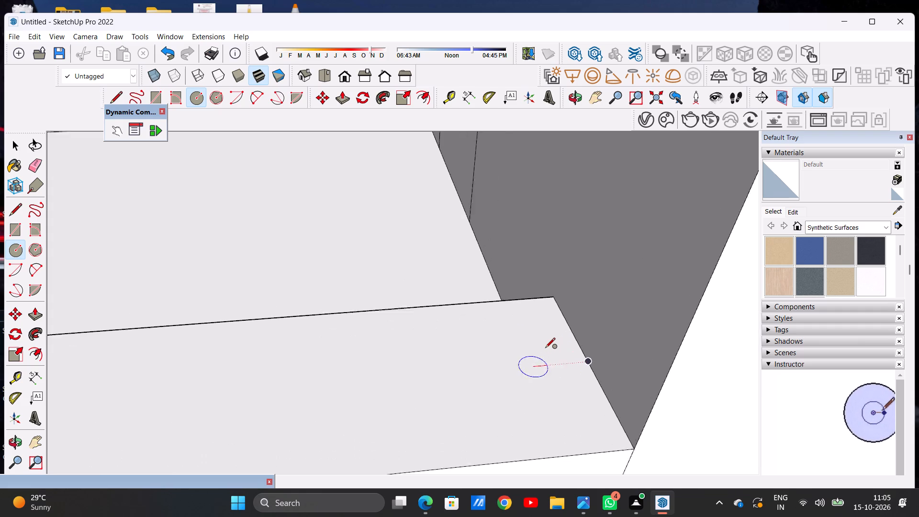
{"action": "scroll", "coordinate": [545, 348], "scroll_direction": "up", "scroll_amount": 3}
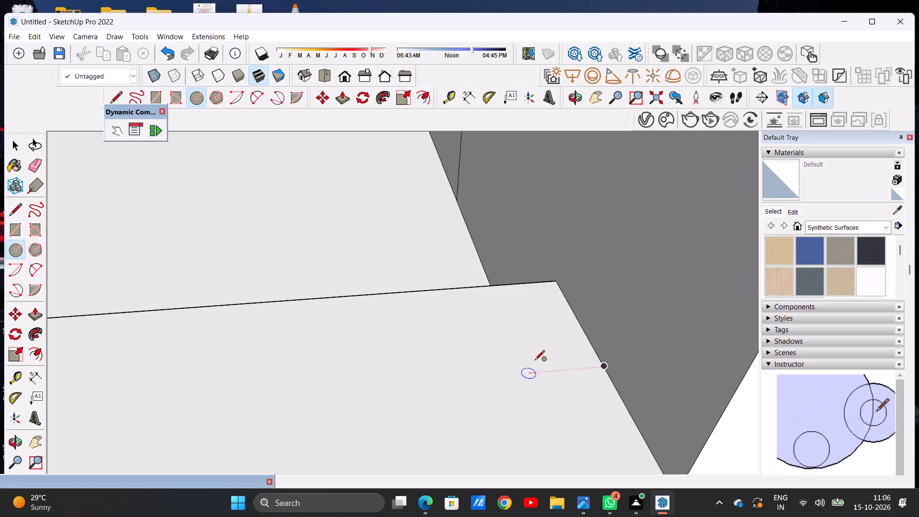
{"action": "left_click", "coordinate": [537, 359]}
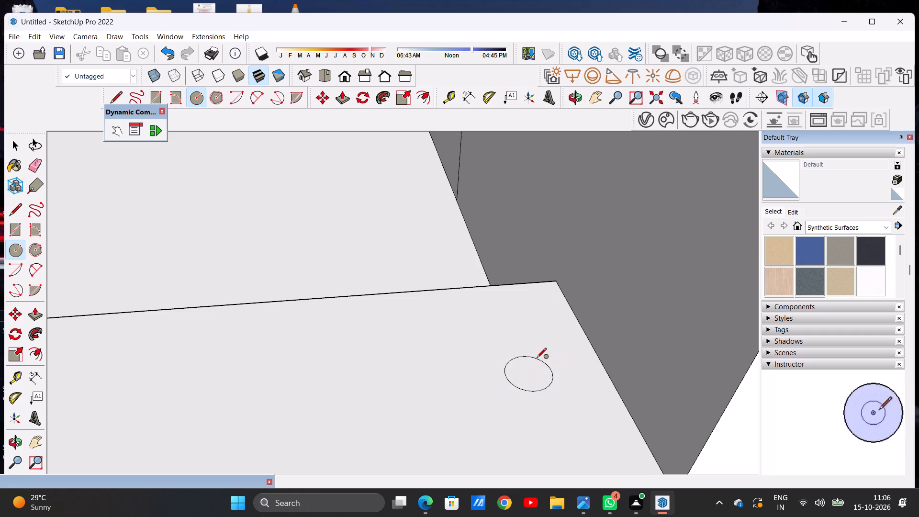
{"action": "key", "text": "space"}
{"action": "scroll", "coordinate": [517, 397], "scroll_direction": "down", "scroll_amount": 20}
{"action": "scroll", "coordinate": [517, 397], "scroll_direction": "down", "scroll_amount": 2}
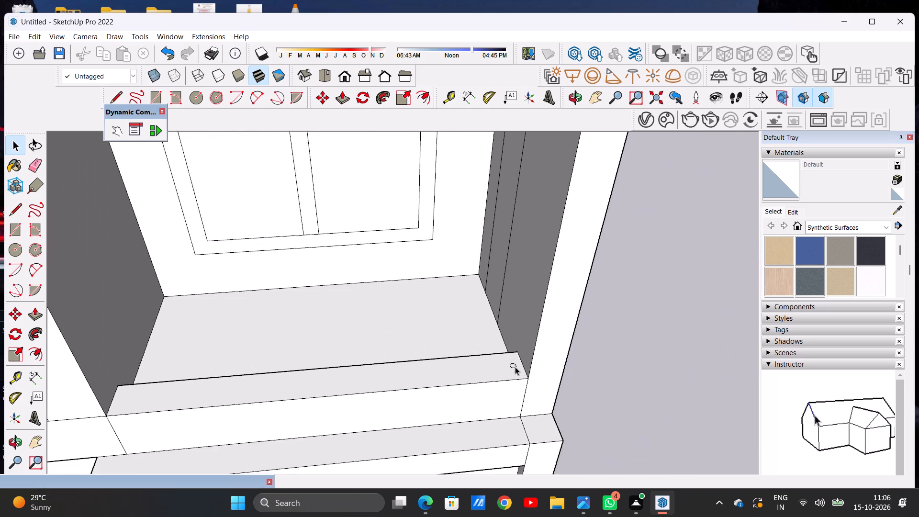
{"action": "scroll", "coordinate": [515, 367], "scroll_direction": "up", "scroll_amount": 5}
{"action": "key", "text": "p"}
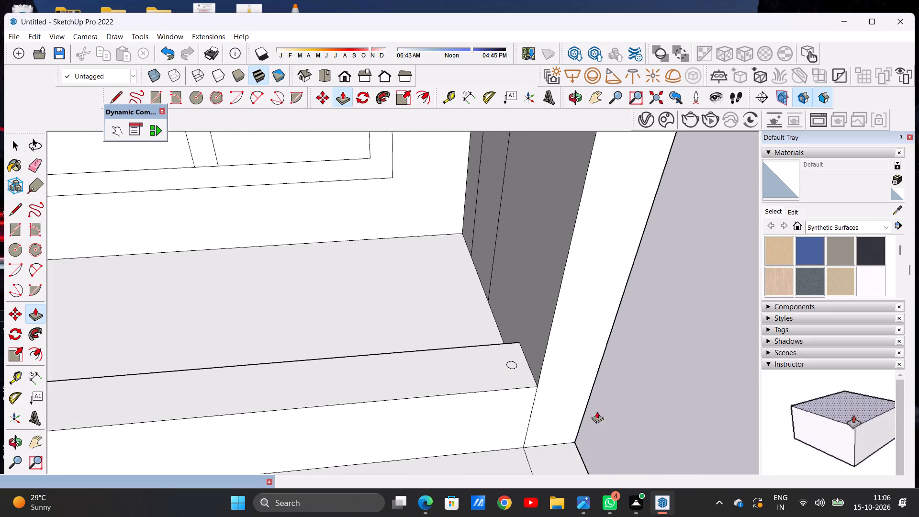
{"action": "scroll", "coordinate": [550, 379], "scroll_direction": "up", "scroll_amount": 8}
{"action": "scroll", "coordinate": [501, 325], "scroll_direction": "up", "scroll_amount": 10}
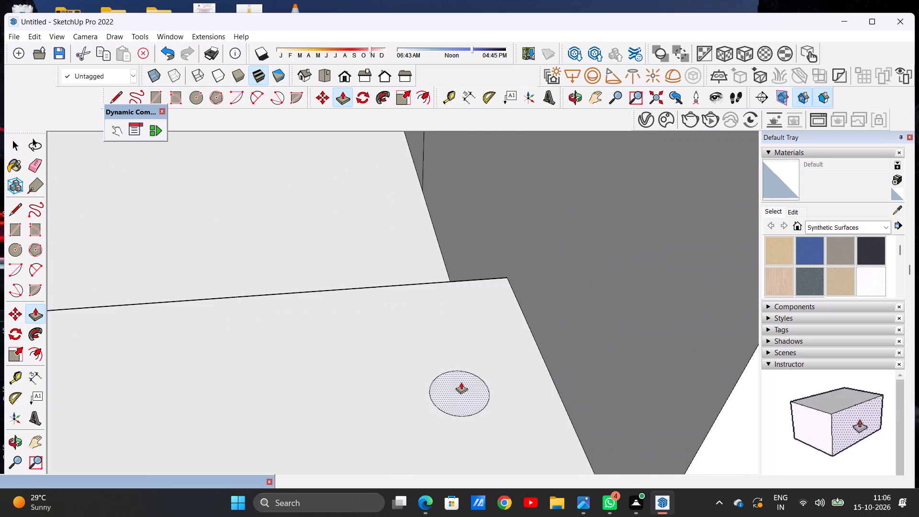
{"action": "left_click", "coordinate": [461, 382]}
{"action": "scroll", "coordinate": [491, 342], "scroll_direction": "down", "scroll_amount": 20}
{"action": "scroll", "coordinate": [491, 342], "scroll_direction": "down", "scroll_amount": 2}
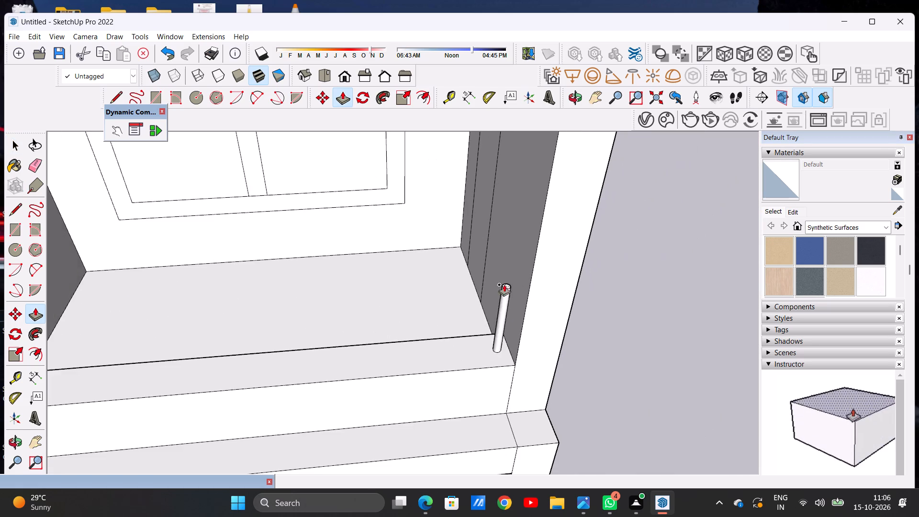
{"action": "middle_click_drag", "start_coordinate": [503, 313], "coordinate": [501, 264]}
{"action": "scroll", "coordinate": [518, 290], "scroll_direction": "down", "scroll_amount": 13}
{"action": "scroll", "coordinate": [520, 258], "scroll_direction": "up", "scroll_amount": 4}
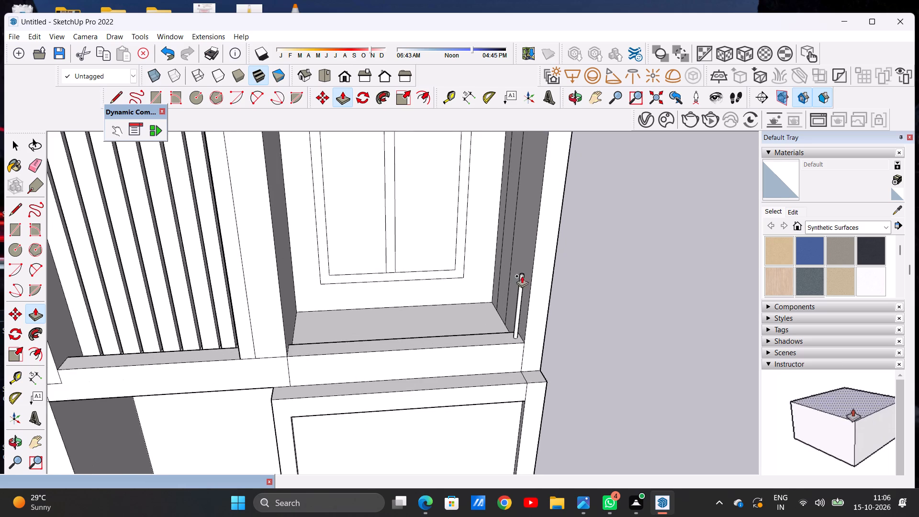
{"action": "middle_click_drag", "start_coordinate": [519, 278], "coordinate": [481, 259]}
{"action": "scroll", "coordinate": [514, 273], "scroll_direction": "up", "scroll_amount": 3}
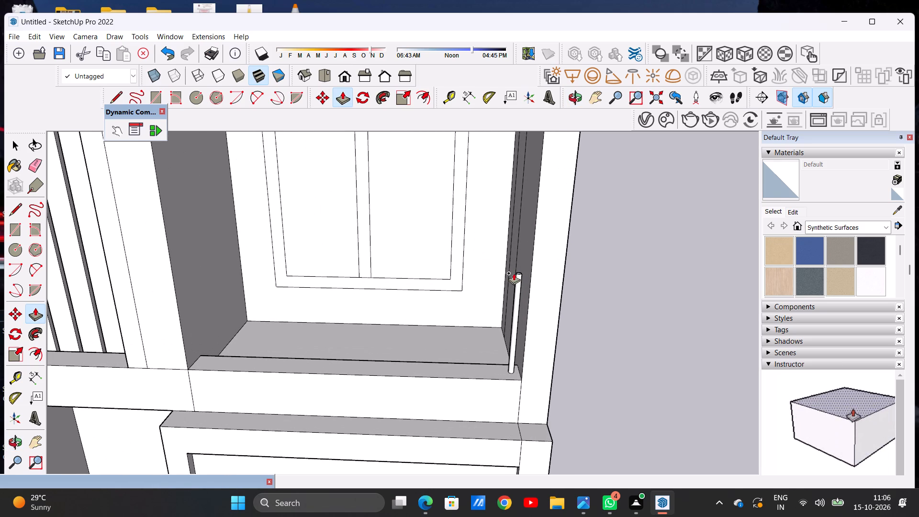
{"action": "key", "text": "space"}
Delete the small circle at the side-wall end of the upper-floor right-bay parapet ledge.
{"action": "middle_click_drag", "start_coordinate": [520, 335], "coordinate": [520, 451]}
{"action": "scroll", "coordinate": [504, 413], "scroll_direction": "up", "scroll_amount": 2}
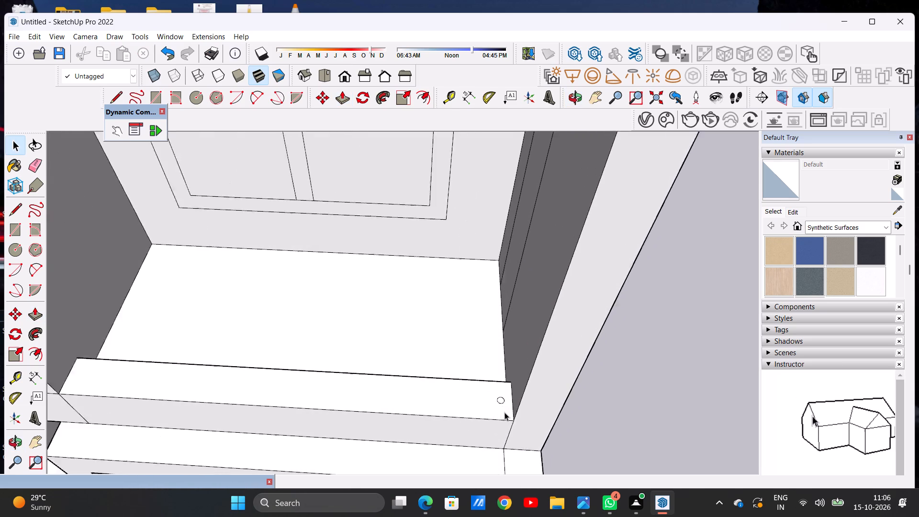
{"action": "scroll", "coordinate": [504, 412], "scroll_direction": "up", "scroll_amount": 18}
{"action": "double_click", "coordinate": [499, 395]}
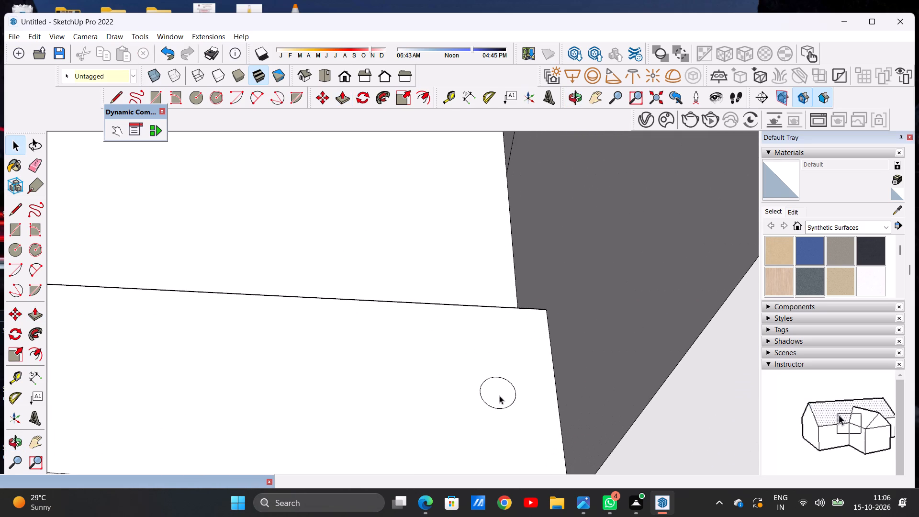
{"action": "key", "text": "Delete"}
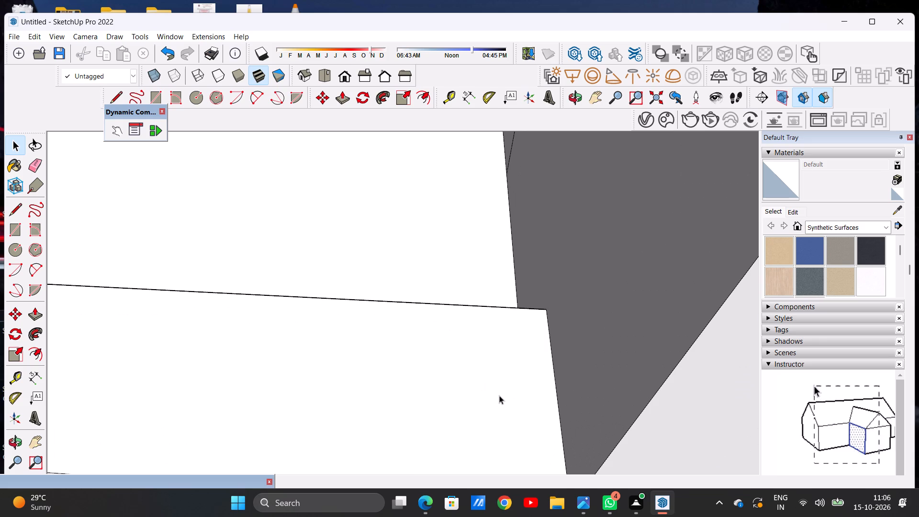
Draw a slightly larger circle on the parapet ledge, close to its outer end by the side wall.
{"action": "key", "text": "c"}
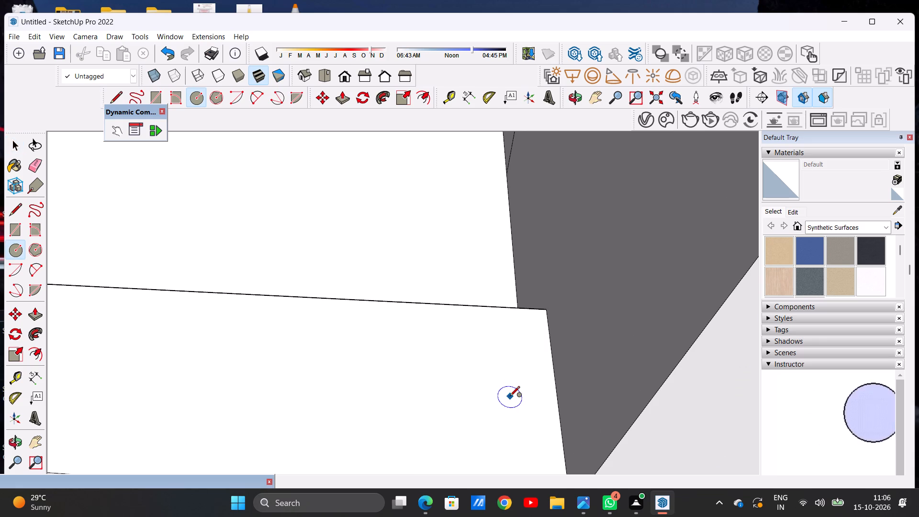
{"action": "left_click", "coordinate": [510, 397]}
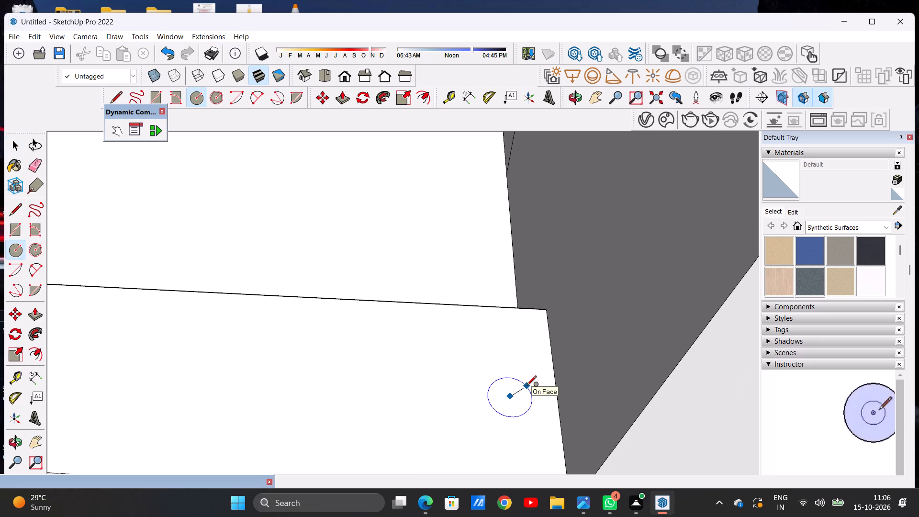
{"action": "left_click", "coordinate": [527, 386]}
{"action": "key", "text": "space"}
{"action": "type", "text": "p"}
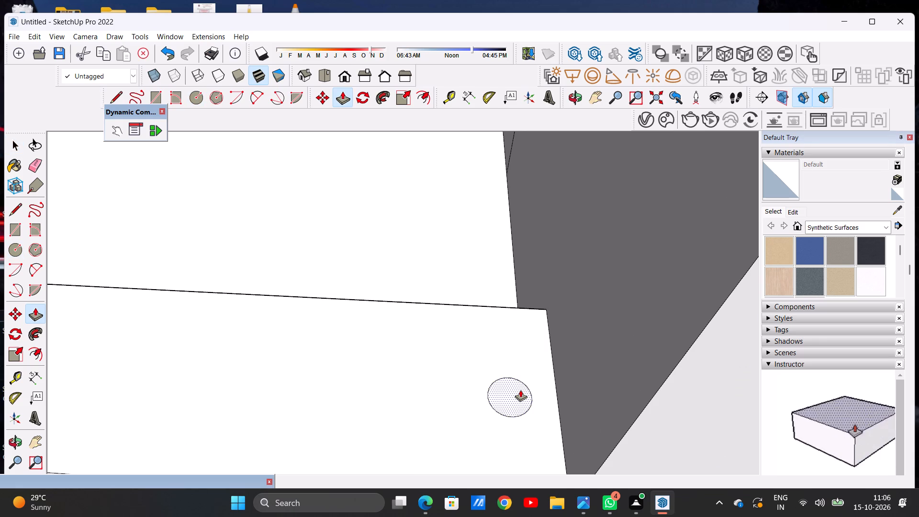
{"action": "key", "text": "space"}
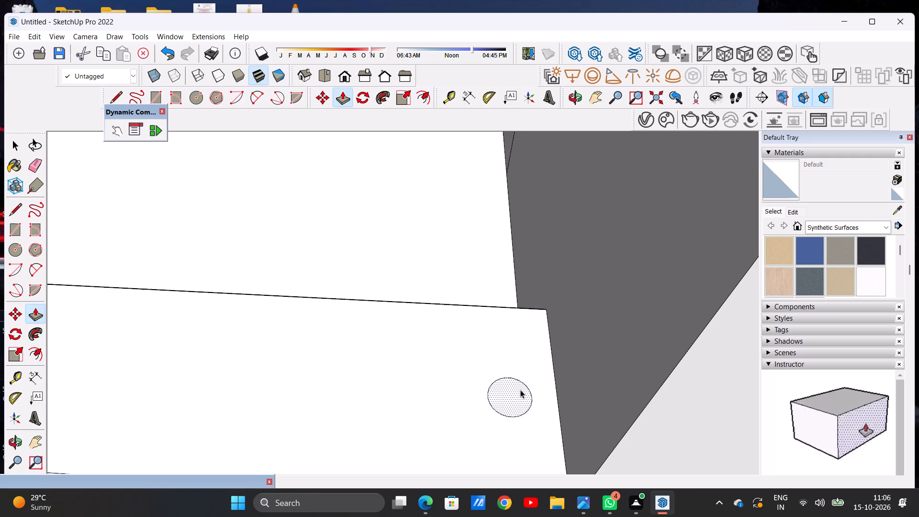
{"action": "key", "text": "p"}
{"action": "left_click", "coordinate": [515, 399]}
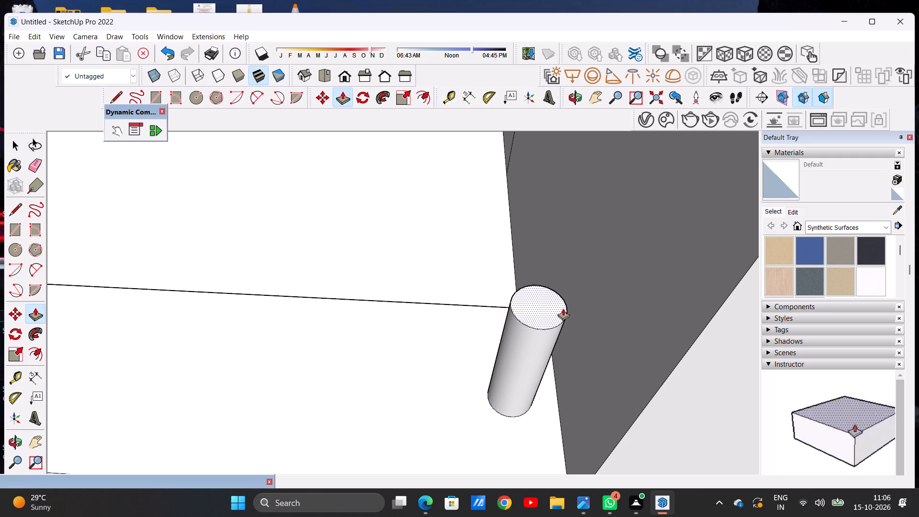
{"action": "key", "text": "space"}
Copy the ledge circle in a straight line along the parapet ledge to its opposite end by the louvre-side pier.
{"action": "scroll", "coordinate": [556, 371], "scroll_direction": "down", "scroll_amount": 10}
{"action": "scroll", "coordinate": [570, 357], "scroll_direction": "up", "scroll_amount": 1}
{"action": "scroll", "coordinate": [570, 357], "scroll_direction": "down", "scroll_amount": 6}
{"action": "scroll", "coordinate": [552, 370], "scroll_direction": "up", "scroll_amount": 5}
{"action": "scroll", "coordinate": [552, 370], "scroll_direction": "down", "scroll_amount": 1}
{"action": "scroll", "coordinate": [552, 370], "scroll_direction": "up", "scroll_amount": 1}
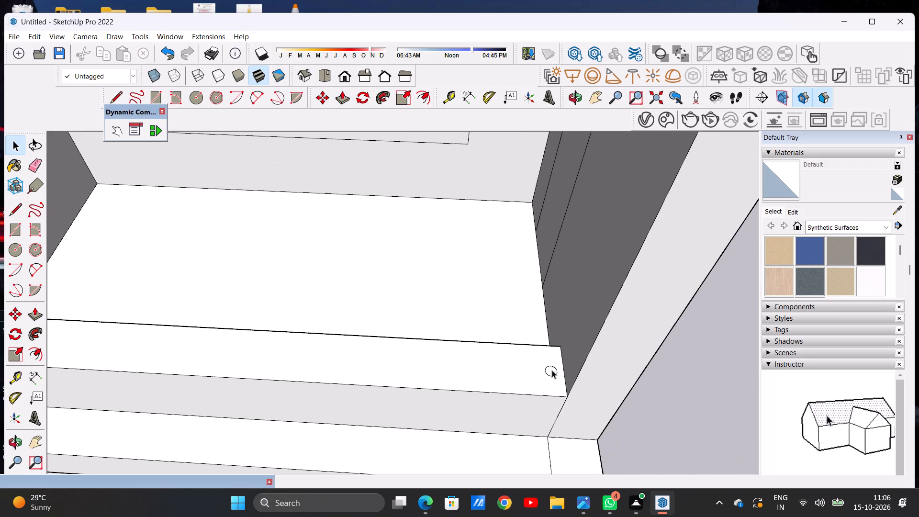
{"action": "scroll", "coordinate": [552, 370], "scroll_direction": "up", "scroll_amount": 1}
{"action": "scroll", "coordinate": [552, 371], "scroll_direction": "down", "scroll_amount": 1}
{"action": "scroll", "coordinate": [552, 371], "scroll_direction": "up", "scroll_amount": 13}
{"action": "double_click", "coordinate": [547, 379]}
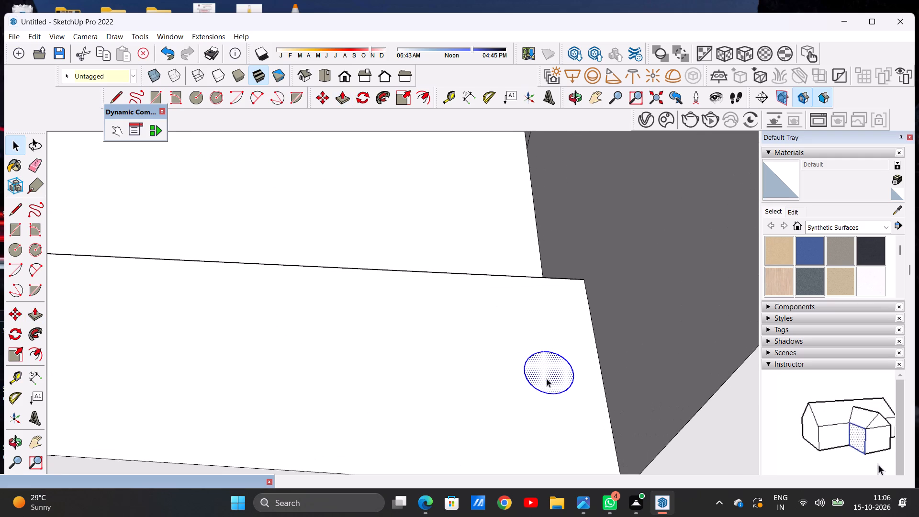
{"action": "key", "text": "m"}
{"action": "left_click", "coordinate": [553, 393]}
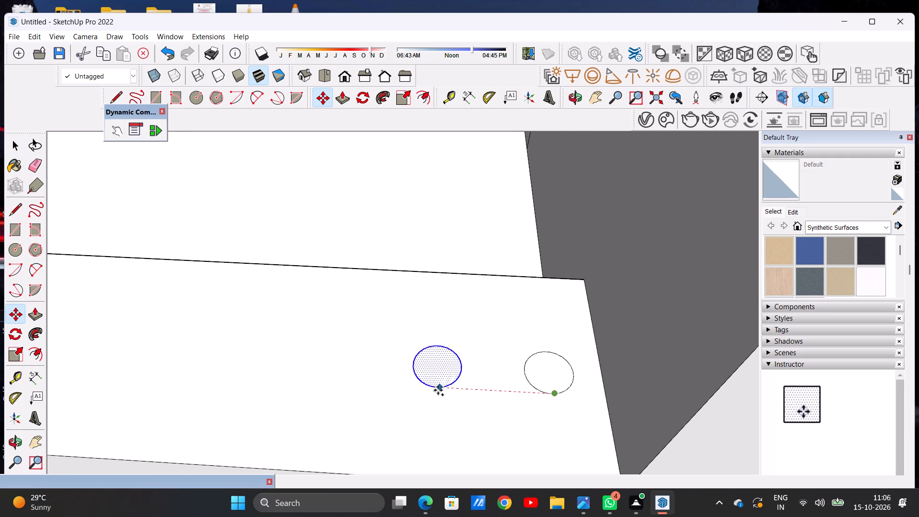
{"action": "scroll", "coordinate": [536, 393], "scroll_direction": "down", "scroll_amount": 20}
{"action": "scroll", "coordinate": [536, 393], "scroll_direction": "down", "scroll_amount": 1}
{"action": "scroll", "coordinate": [401, 361], "scroll_direction": "down", "scroll_amount": 5}
{"action": "scroll", "coordinate": [291, 361], "scroll_direction": "up", "scroll_amount": 4}
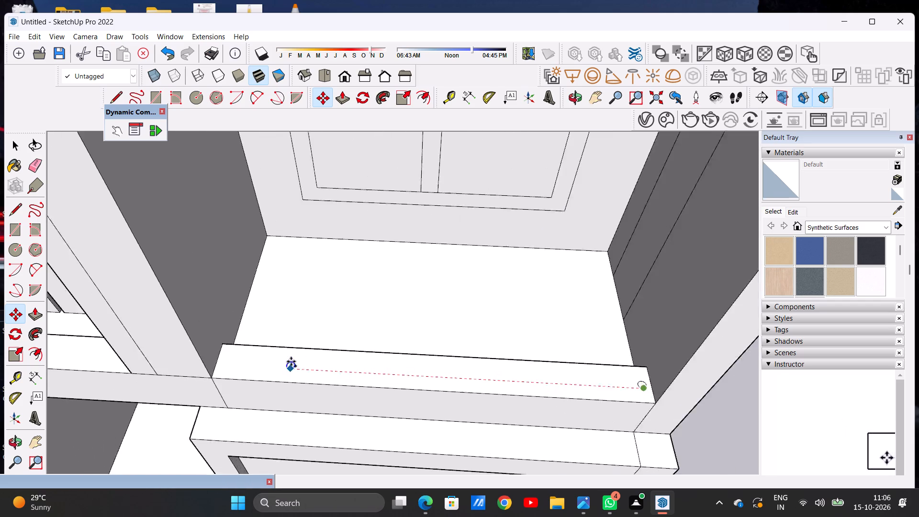
{"action": "scroll", "coordinate": [291, 361], "scroll_direction": "up", "scroll_amount": 14}
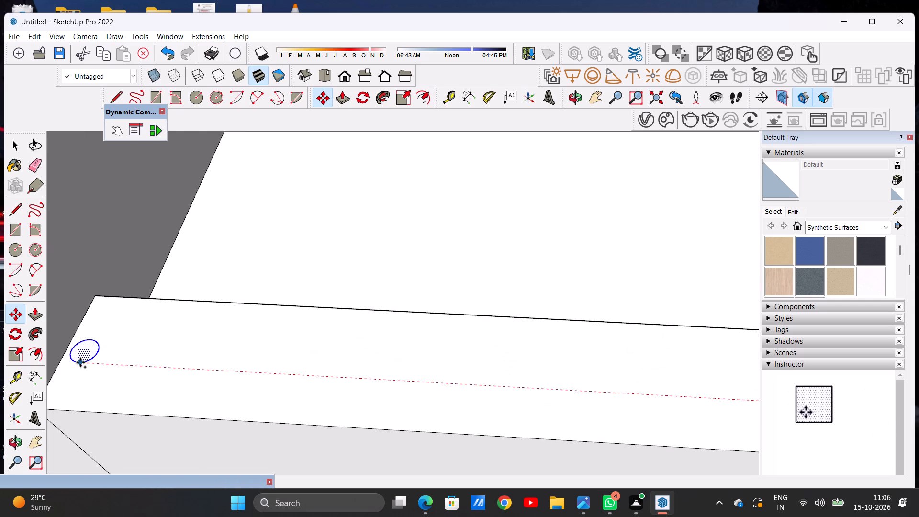
{"action": "left_click", "coordinate": [80, 362]}
{"action": "key", "text": "space"}
Move the original circle slightly along the ledge, closer to the outer side wall.
{"action": "scroll", "coordinate": [323, 389], "scroll_direction": "down", "scroll_amount": 4}
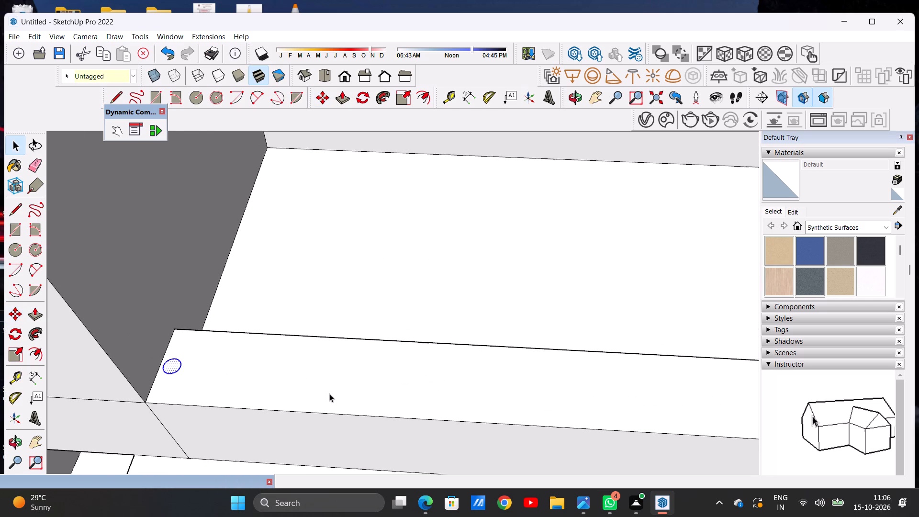
{"action": "scroll", "coordinate": [329, 393], "scroll_direction": "down", "scroll_amount": 14}
{"action": "scroll", "coordinate": [583, 384], "scroll_direction": "up", "scroll_amount": 13}
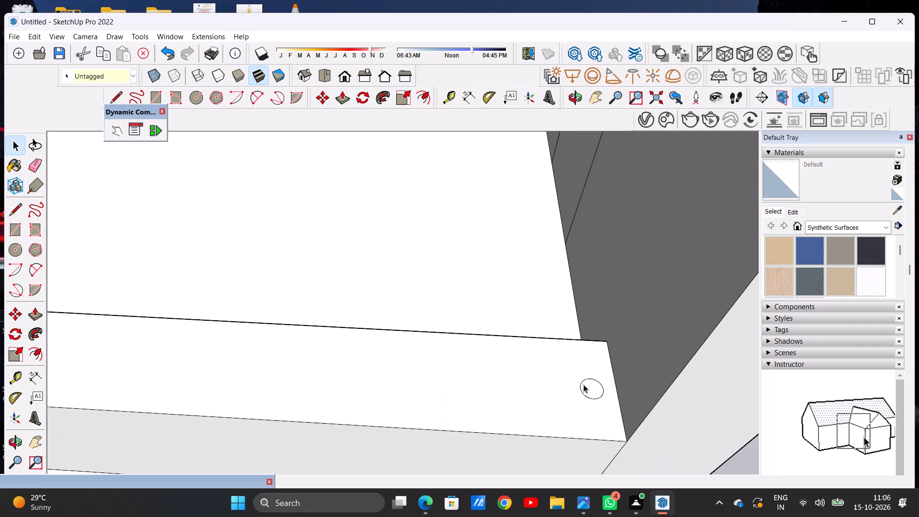
{"action": "double_click", "coordinate": [590, 388]}
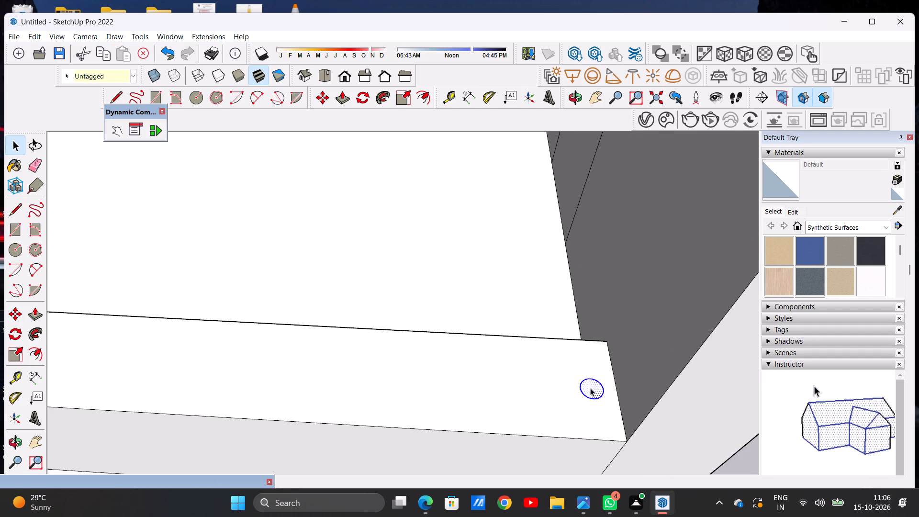
{"action": "key", "text": "m"}
{"action": "left_click", "coordinate": [592, 398]}
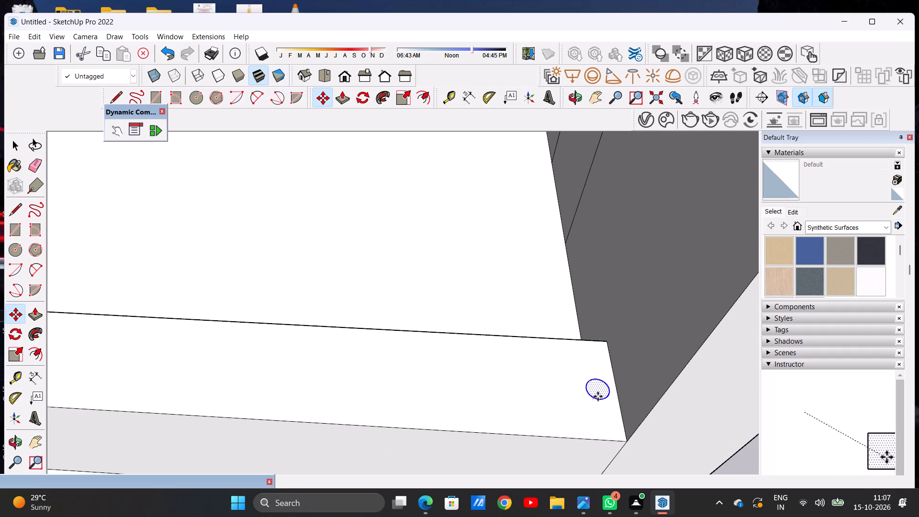
{"action": "left_click", "coordinate": [598, 396]}
{"action": "key", "text": "space"}
{"action": "scroll", "coordinate": [617, 376], "scroll_direction": "down", "scroll_amount": 6}
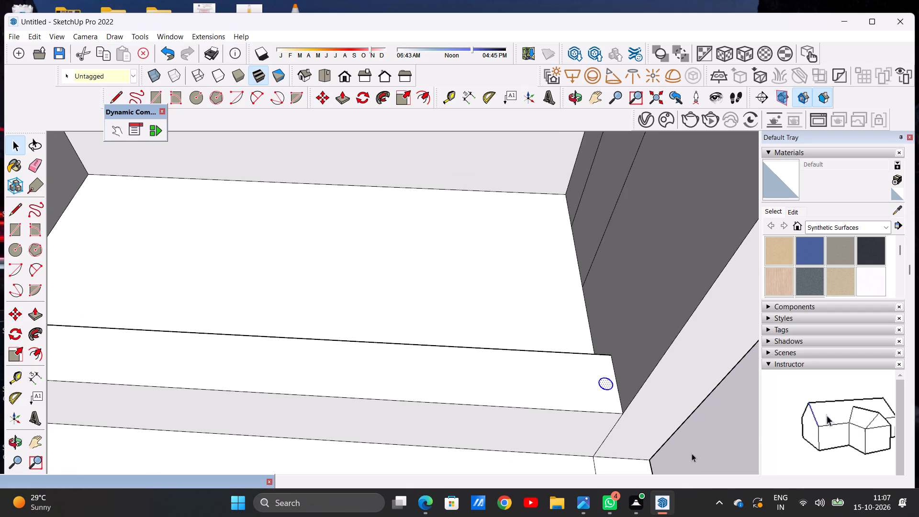
{"action": "left_click", "coordinate": [704, 443]}
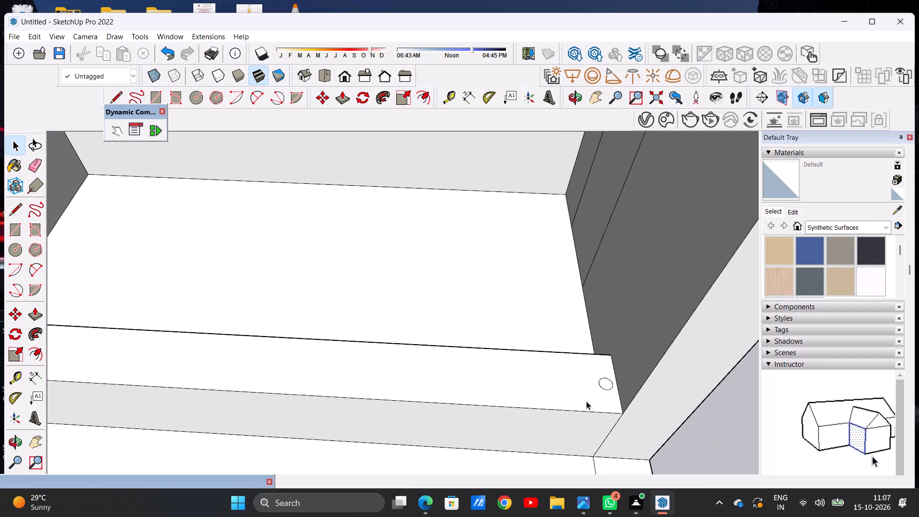
Draw a line straight across the ledge's width, from back edge to front edge, just inside the circle by the outer side wall.
{"action": "scroll", "coordinate": [583, 371], "scroll_direction": "up", "scroll_amount": 2}
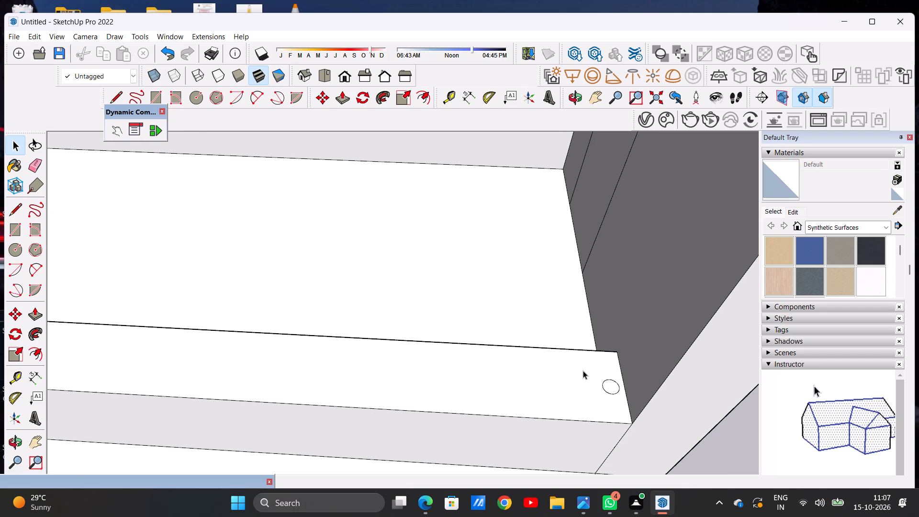
{"action": "key", "text": "l"}
{"action": "scroll", "coordinate": [592, 348], "scroll_direction": "up", "scroll_amount": 7}
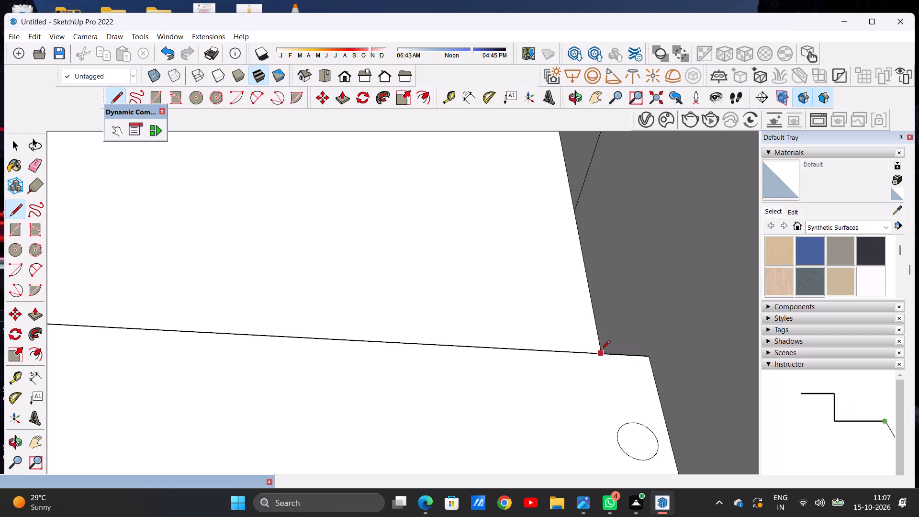
{"action": "left_click", "coordinate": [600, 351]}
{"action": "scroll", "coordinate": [598, 380], "scroll_direction": "down", "scroll_amount": 8}
{"action": "scroll", "coordinate": [598, 419], "scroll_direction": "up", "scroll_amount": 3}
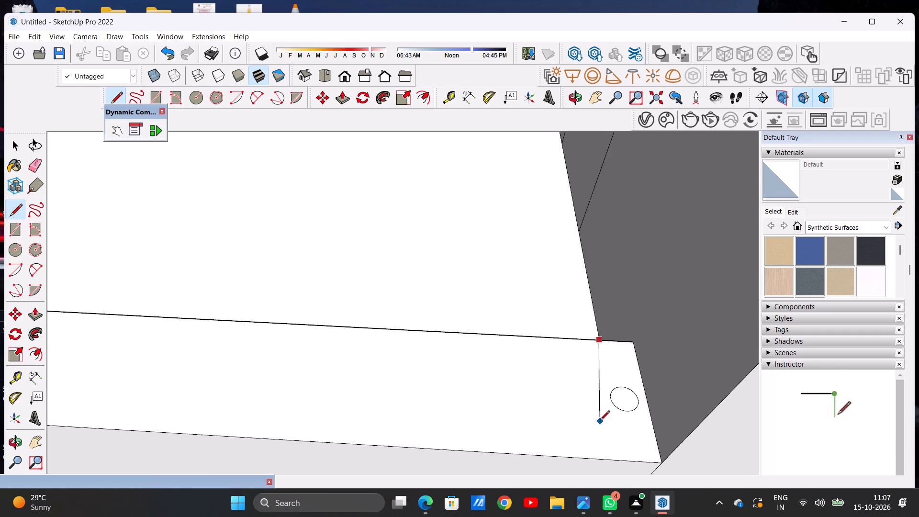
{"action": "scroll", "coordinate": [600, 421], "scroll_direction": "up", "scroll_amount": 5}
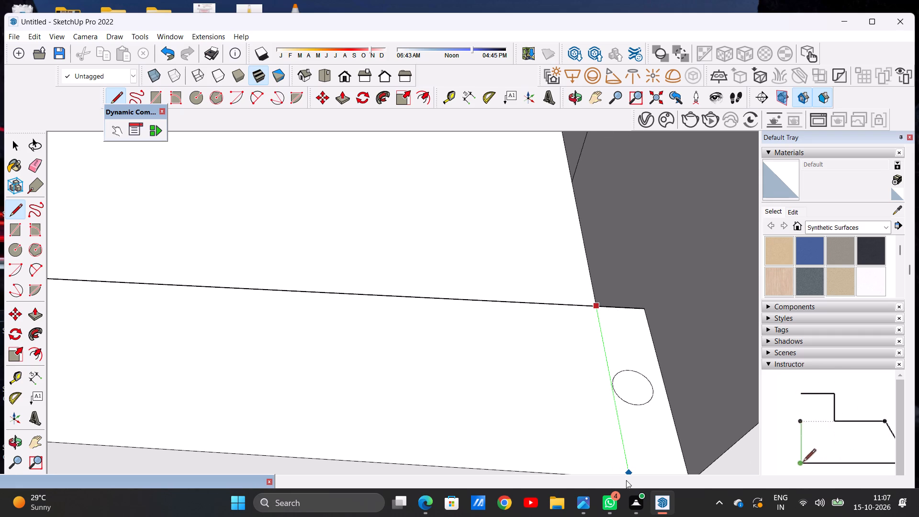
{"action": "left_click", "coordinate": [626, 480]}
{"action": "scroll", "coordinate": [589, 396], "scroll_direction": "down", "scroll_amount": 7}
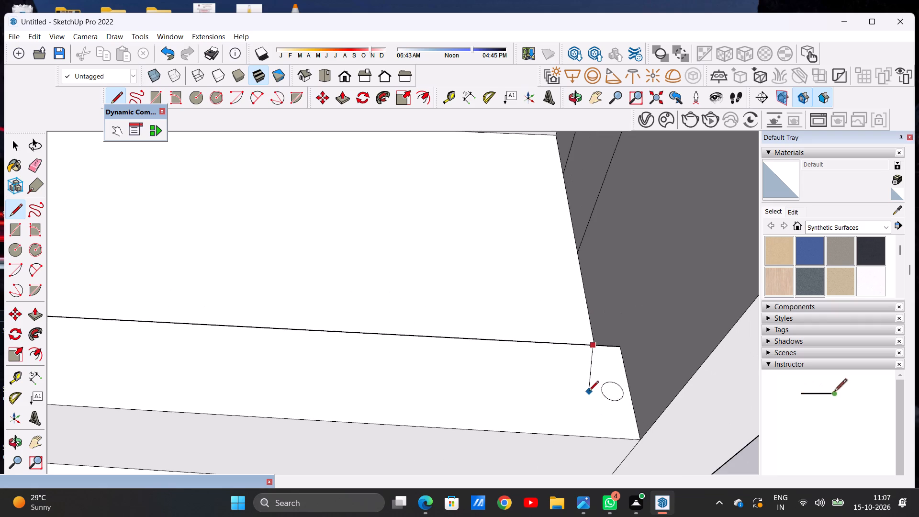
{"action": "scroll", "coordinate": [617, 433], "scroll_direction": "up", "scroll_amount": 12}
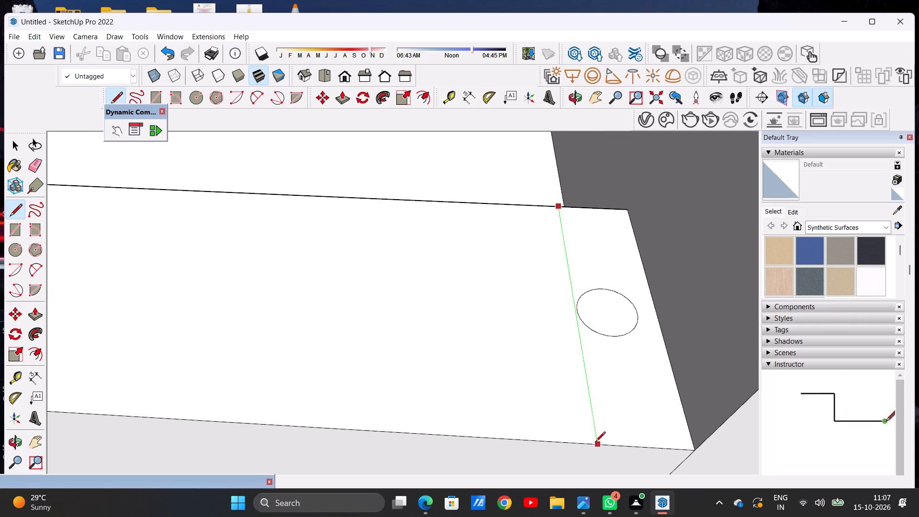
{"action": "left_click", "coordinate": [595, 444]}
{"action": "key", "text": "space"}
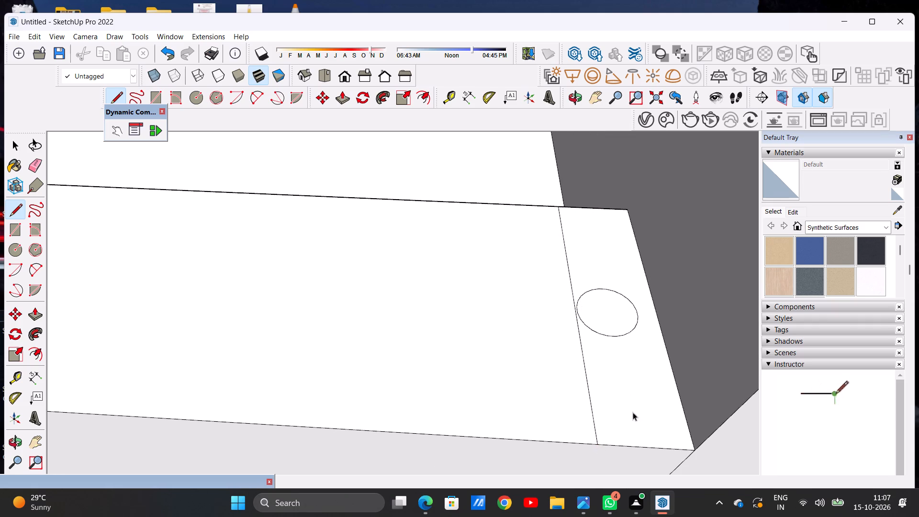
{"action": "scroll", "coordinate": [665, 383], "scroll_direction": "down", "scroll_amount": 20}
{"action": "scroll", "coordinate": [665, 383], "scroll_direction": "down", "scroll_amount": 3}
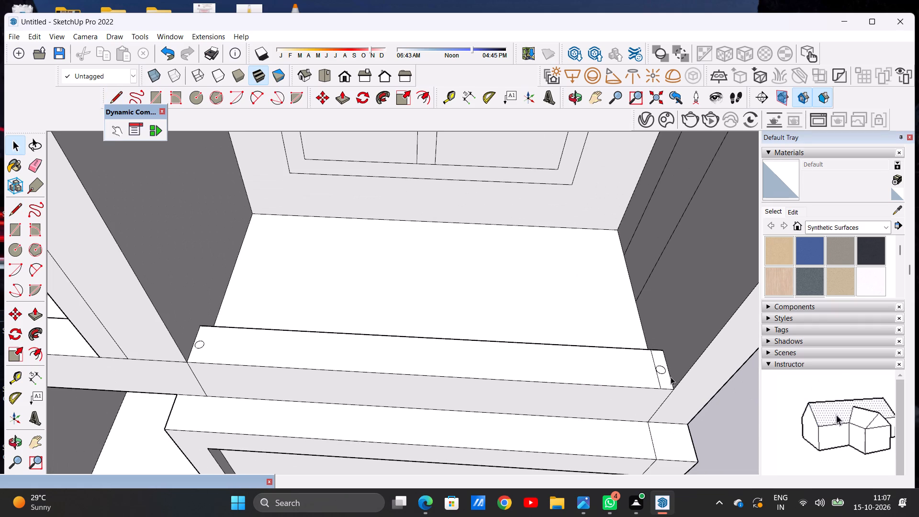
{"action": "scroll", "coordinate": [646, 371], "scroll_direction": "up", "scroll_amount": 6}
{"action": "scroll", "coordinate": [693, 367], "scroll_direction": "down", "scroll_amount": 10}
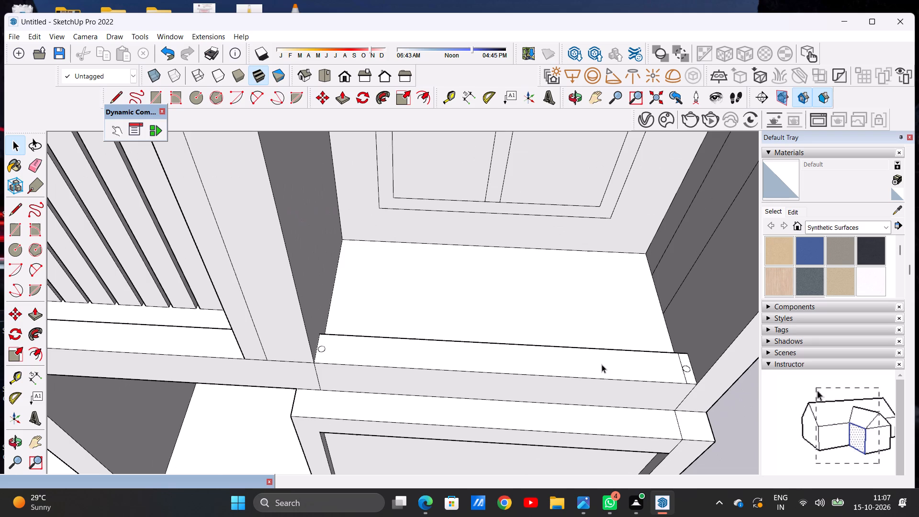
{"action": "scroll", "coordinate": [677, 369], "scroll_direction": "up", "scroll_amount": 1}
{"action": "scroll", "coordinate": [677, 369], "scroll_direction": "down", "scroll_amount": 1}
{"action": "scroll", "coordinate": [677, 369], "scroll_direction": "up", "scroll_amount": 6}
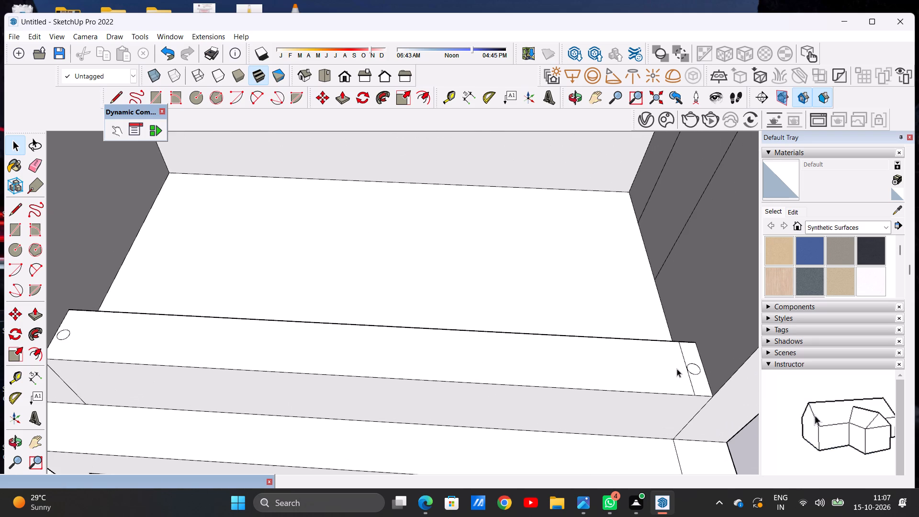
Draw a line straight across the parapet ledge's width, just inside the circle by the louvre-side pier.
{"action": "scroll", "coordinate": [366, 366], "scroll_direction": "down", "scroll_amount": 8}
{"action": "scroll", "coordinate": [190, 358], "scroll_direction": "up", "scroll_amount": 13}
{"action": "key", "text": "l"}
{"action": "scroll", "coordinate": [231, 350], "scroll_direction": "up", "scroll_amount": 7}
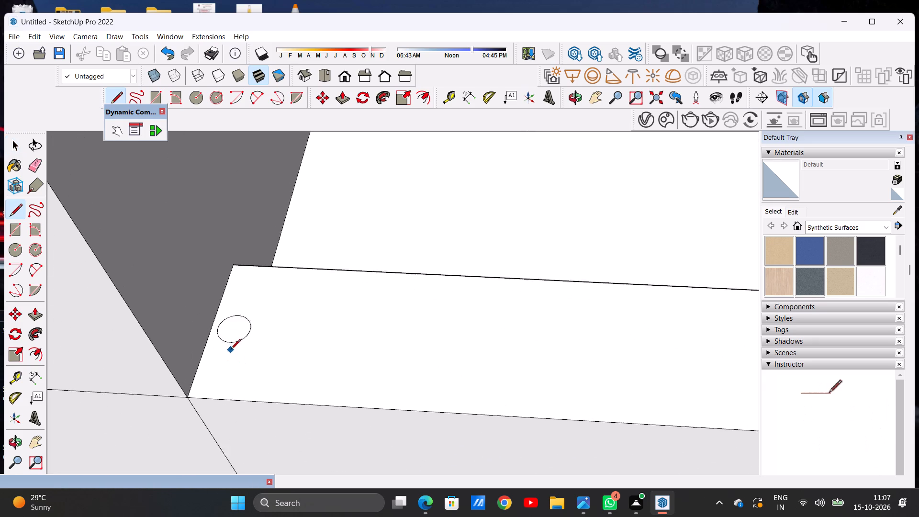
{"action": "left_click", "coordinate": [236, 405]}
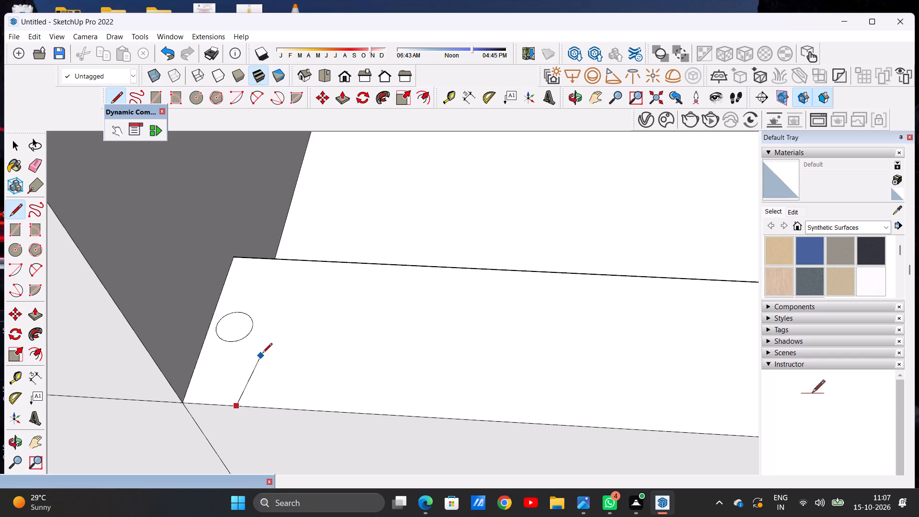
{"action": "left_click", "coordinate": [280, 258]}
{"action": "key", "text": "space"}
{"action": "scroll", "coordinate": [381, 336], "scroll_direction": "down", "scroll_amount": 15}
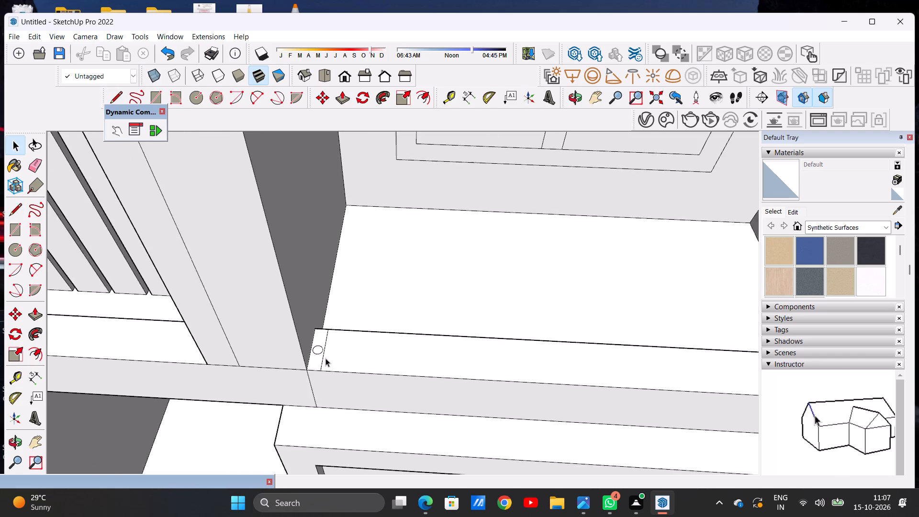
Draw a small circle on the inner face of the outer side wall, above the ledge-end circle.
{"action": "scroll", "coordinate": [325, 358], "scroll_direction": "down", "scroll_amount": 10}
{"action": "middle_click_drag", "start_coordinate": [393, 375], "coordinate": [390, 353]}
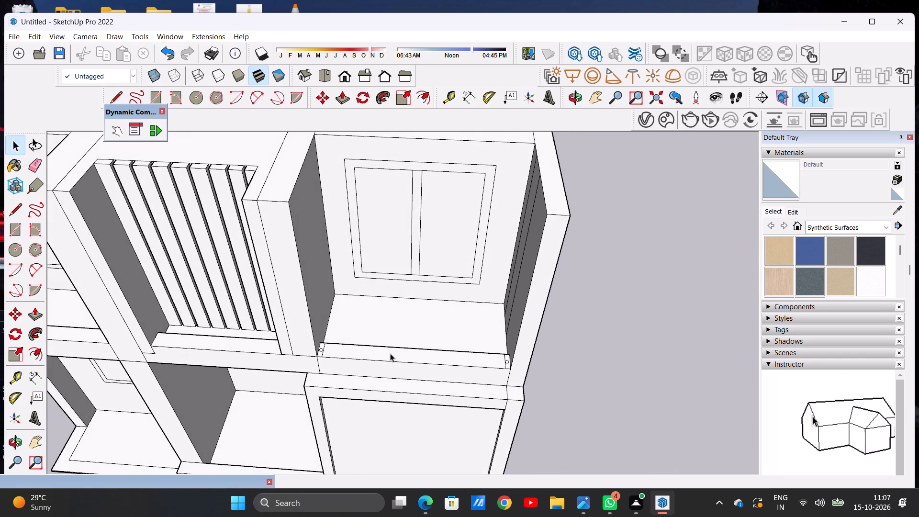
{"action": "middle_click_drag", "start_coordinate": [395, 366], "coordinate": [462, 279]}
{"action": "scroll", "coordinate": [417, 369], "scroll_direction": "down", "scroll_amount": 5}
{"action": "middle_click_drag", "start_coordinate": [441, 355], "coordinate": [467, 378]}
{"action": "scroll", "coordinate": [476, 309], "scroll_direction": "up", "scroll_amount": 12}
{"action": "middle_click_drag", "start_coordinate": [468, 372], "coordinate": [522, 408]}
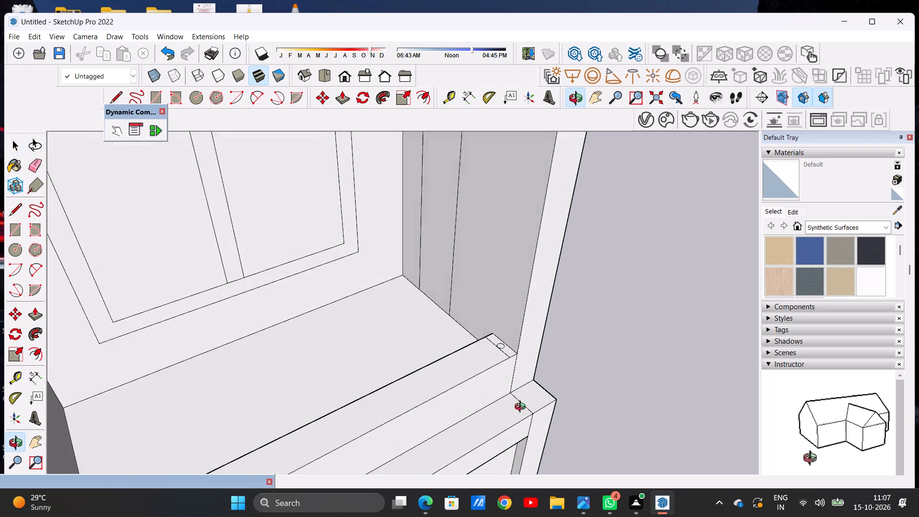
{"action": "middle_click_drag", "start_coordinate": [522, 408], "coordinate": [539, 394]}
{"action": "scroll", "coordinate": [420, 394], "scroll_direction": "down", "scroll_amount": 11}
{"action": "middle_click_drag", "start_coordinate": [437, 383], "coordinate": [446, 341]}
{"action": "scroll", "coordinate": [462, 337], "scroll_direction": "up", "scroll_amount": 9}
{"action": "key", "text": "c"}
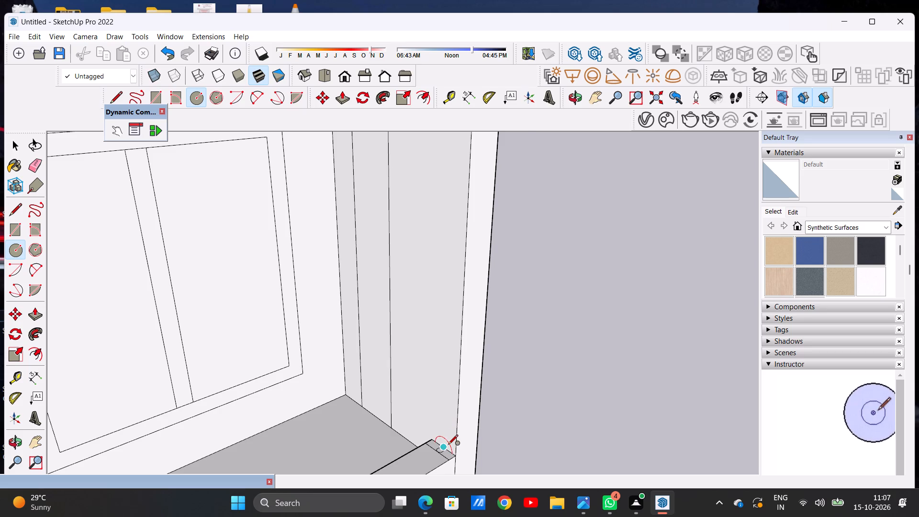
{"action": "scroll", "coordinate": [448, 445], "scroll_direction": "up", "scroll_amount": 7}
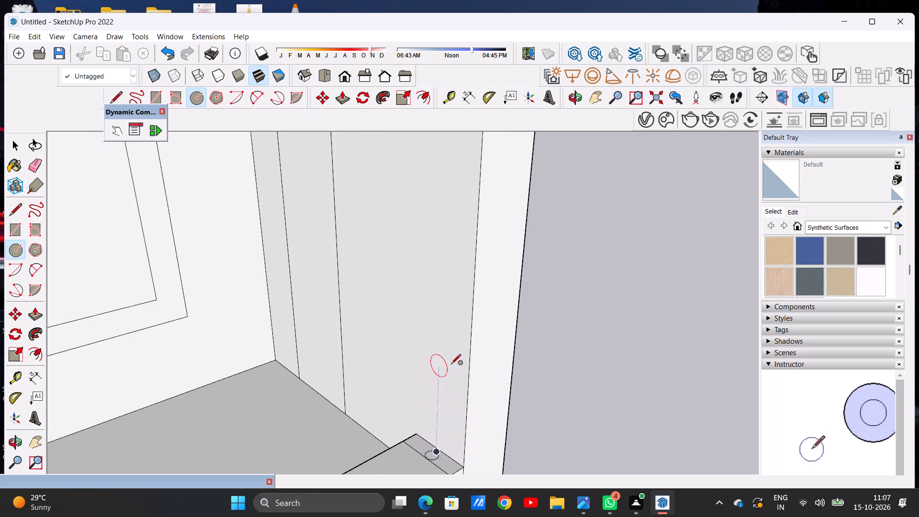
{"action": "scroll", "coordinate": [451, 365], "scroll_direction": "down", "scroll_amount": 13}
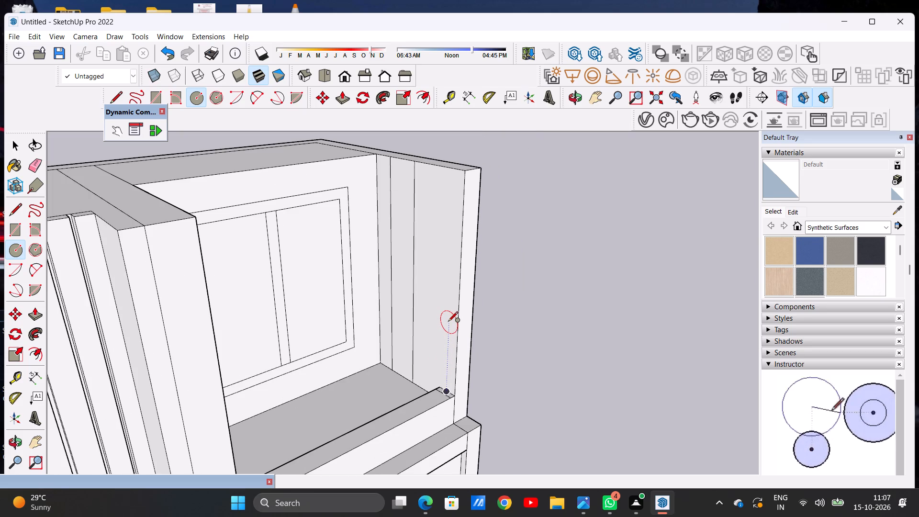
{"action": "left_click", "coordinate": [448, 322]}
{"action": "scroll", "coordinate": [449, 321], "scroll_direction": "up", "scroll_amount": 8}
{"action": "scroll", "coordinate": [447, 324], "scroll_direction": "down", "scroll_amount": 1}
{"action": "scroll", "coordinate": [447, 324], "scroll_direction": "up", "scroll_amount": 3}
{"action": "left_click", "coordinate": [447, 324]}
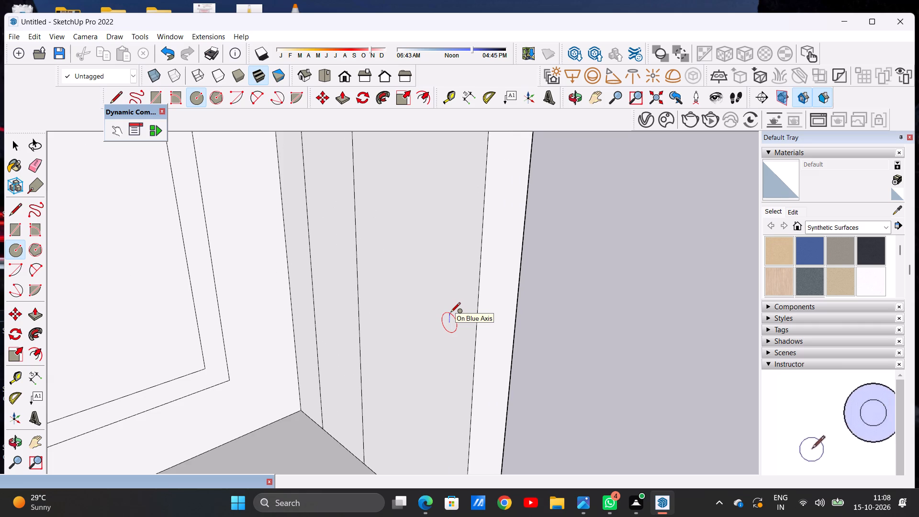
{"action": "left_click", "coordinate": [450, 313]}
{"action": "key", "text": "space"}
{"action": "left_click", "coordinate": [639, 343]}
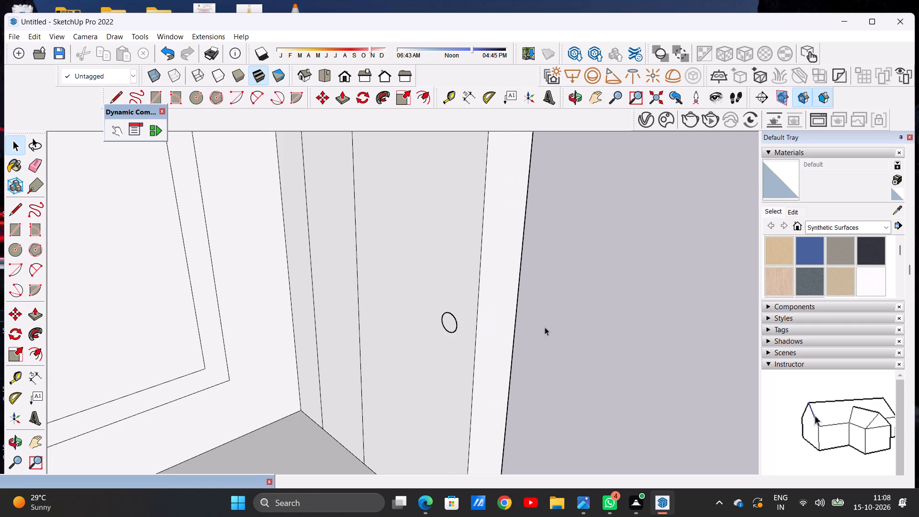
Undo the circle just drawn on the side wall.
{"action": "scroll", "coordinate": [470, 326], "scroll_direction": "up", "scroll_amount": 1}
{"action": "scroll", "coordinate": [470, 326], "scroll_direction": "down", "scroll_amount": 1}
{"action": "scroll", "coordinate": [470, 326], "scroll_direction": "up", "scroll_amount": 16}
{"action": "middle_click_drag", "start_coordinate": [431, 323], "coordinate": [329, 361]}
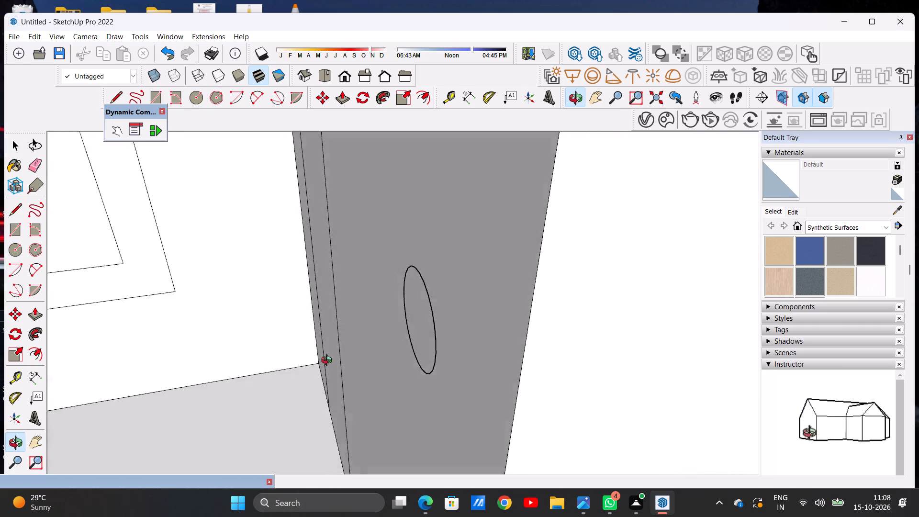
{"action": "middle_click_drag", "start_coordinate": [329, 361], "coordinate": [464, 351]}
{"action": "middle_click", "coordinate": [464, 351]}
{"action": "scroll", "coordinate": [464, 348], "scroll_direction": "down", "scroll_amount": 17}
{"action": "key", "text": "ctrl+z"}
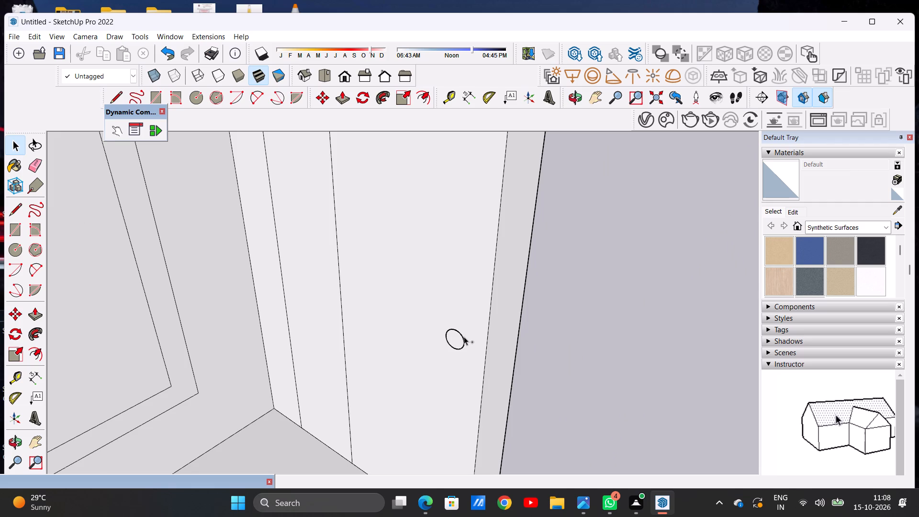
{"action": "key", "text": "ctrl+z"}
Draw a small handrail-profile circle on the side wall's inner face, roughly in line above the ledge-end circle.
{"action": "scroll", "coordinate": [394, 327], "scroll_direction": "down", "scroll_amount": 14}
{"action": "middle_click_drag", "start_coordinate": [444, 402], "coordinate": [535, 383]}
{"action": "scroll", "coordinate": [451, 392], "scroll_direction": "up", "scroll_amount": 2}
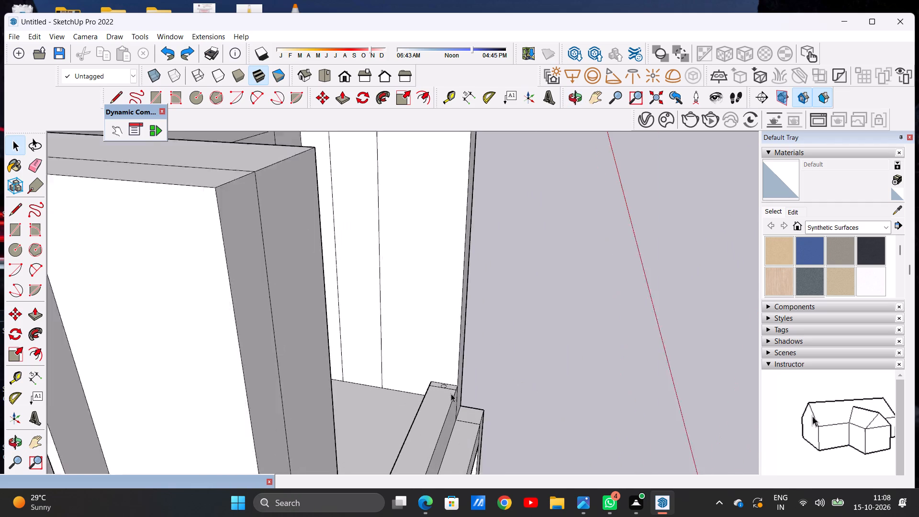
{"action": "scroll", "coordinate": [451, 393], "scroll_direction": "up", "scroll_amount": 9}
{"action": "key", "text": "c"}
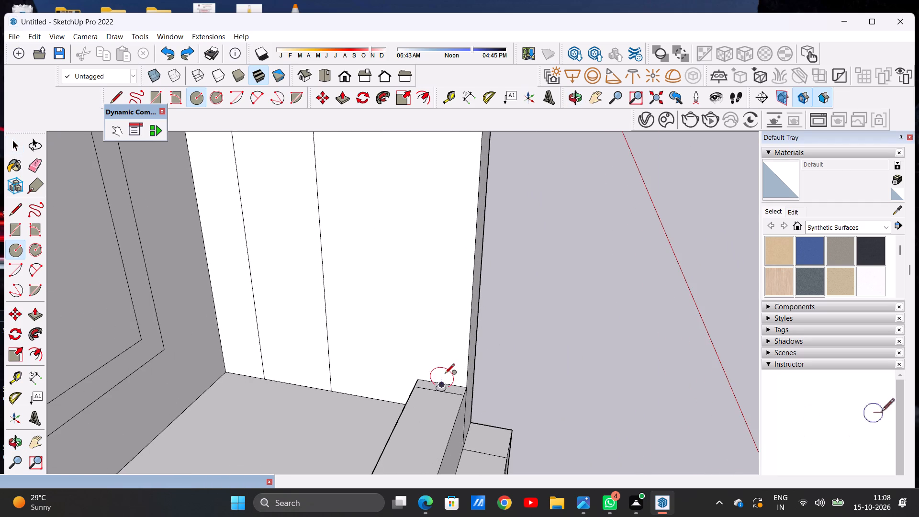
{"action": "scroll", "coordinate": [445, 377], "scroll_direction": "down", "scroll_amount": 1}
{"action": "scroll", "coordinate": [445, 377], "scroll_direction": "up", "scroll_amount": 9}
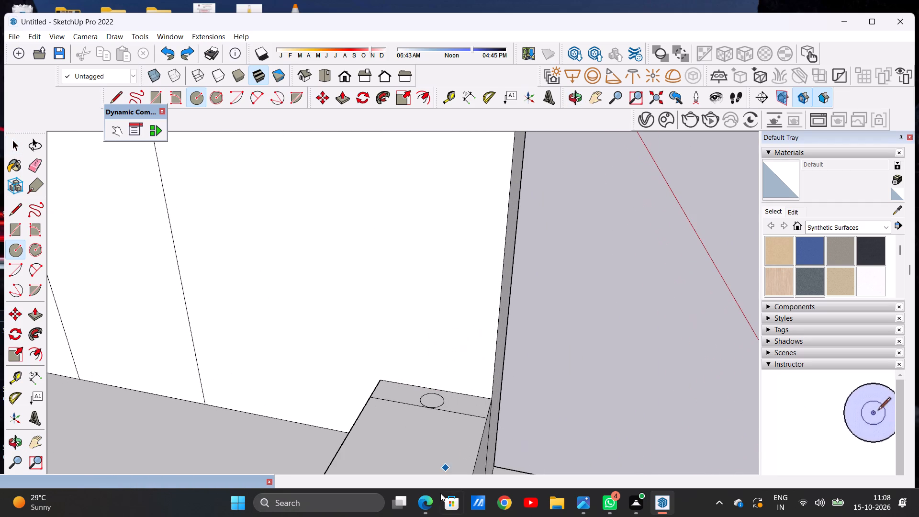
{"action": "scroll", "coordinate": [444, 325], "scroll_direction": "down", "scroll_amount": 5}
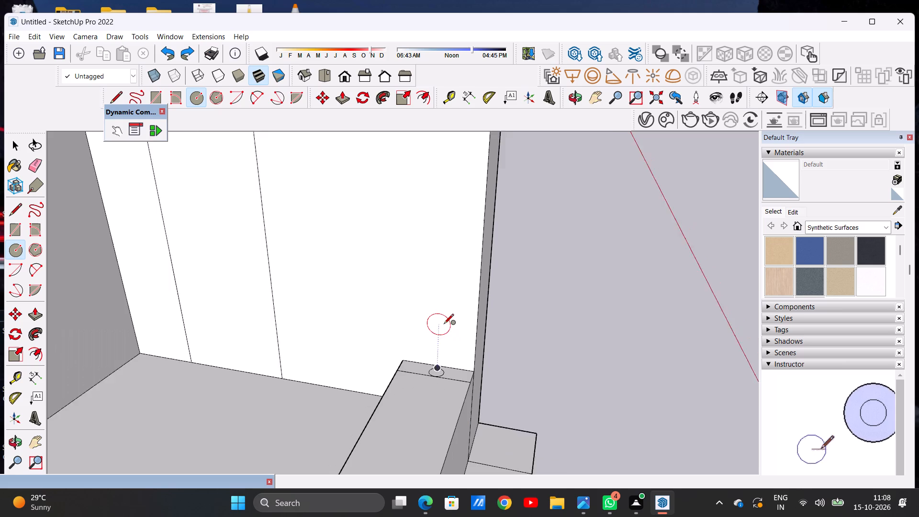
{"action": "scroll", "coordinate": [444, 325], "scroll_direction": "down", "scroll_amount": 2}
{"action": "scroll", "coordinate": [449, 253], "scroll_direction": "up", "scroll_amount": 8}
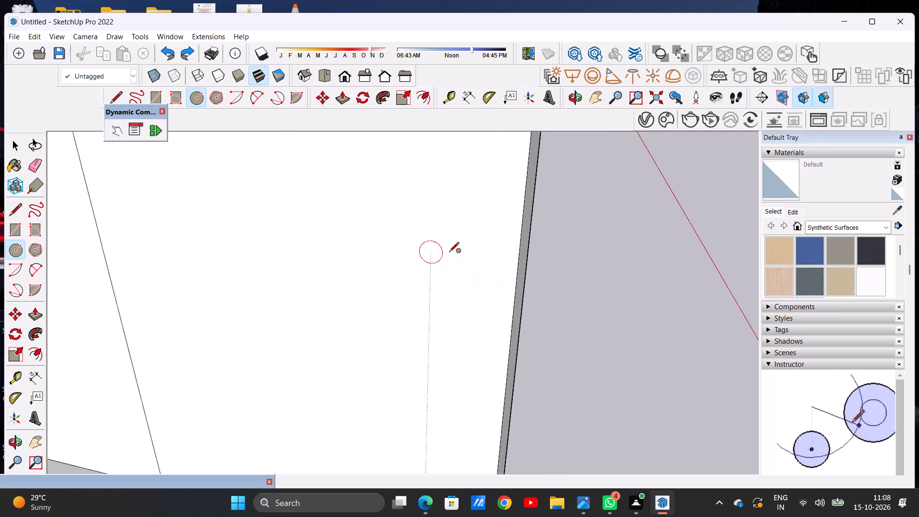
{"action": "scroll", "coordinate": [449, 253], "scroll_direction": "up", "scroll_amount": 2}
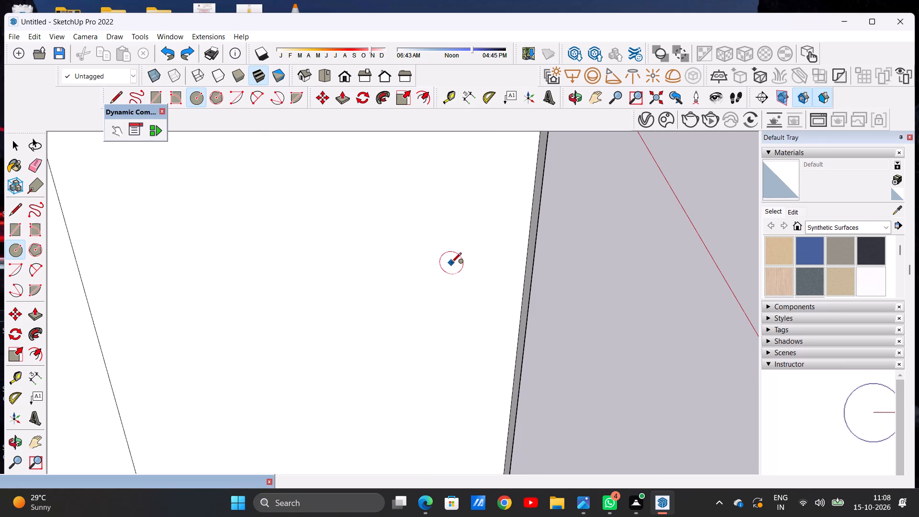
{"action": "left_click", "coordinate": [449, 280]}
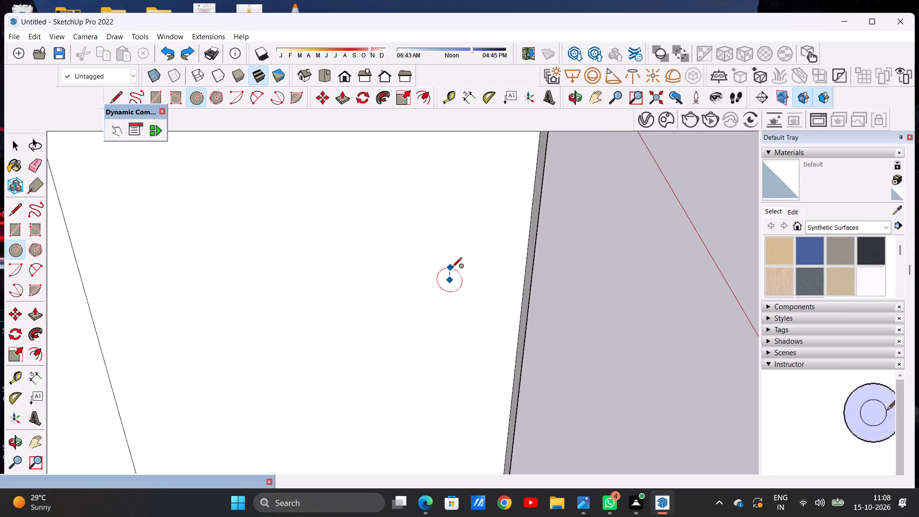
{"action": "left_click", "coordinate": [452, 268]}
{"action": "key", "text": "space"}
{"action": "scroll", "coordinate": [460, 361], "scroll_direction": "down", "scroll_amount": 15}
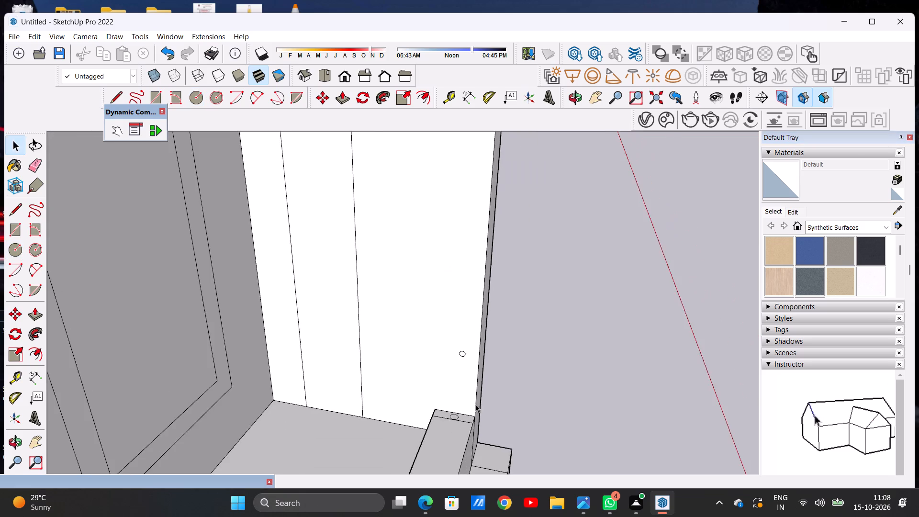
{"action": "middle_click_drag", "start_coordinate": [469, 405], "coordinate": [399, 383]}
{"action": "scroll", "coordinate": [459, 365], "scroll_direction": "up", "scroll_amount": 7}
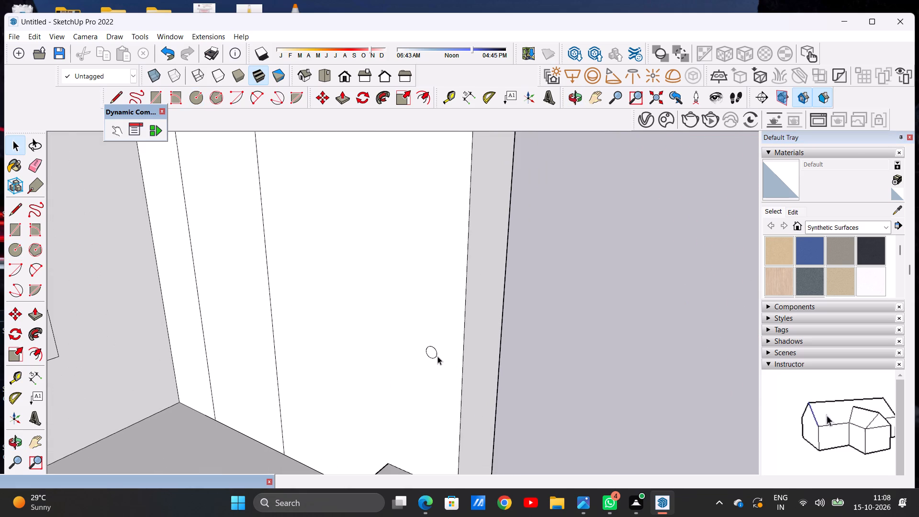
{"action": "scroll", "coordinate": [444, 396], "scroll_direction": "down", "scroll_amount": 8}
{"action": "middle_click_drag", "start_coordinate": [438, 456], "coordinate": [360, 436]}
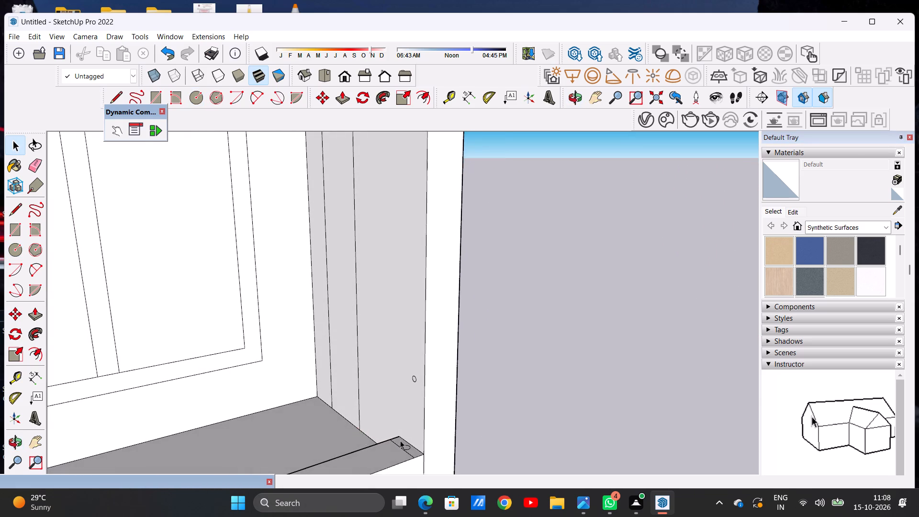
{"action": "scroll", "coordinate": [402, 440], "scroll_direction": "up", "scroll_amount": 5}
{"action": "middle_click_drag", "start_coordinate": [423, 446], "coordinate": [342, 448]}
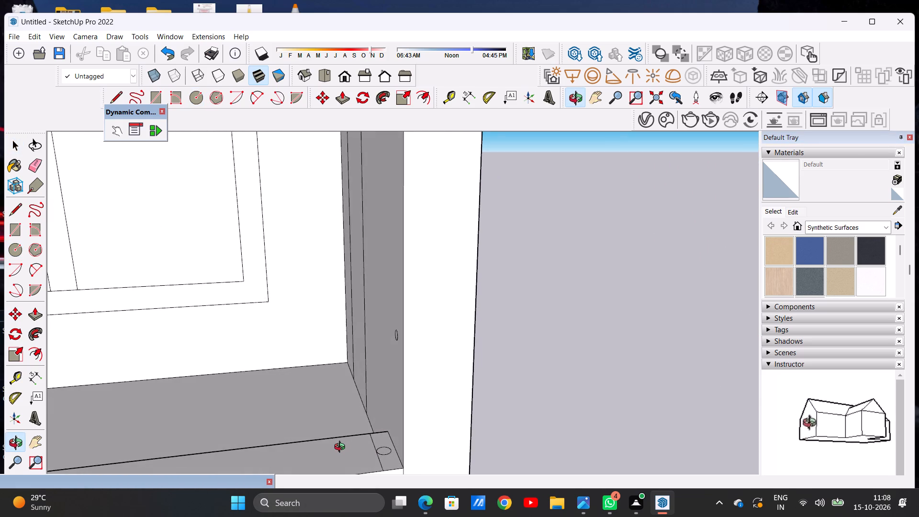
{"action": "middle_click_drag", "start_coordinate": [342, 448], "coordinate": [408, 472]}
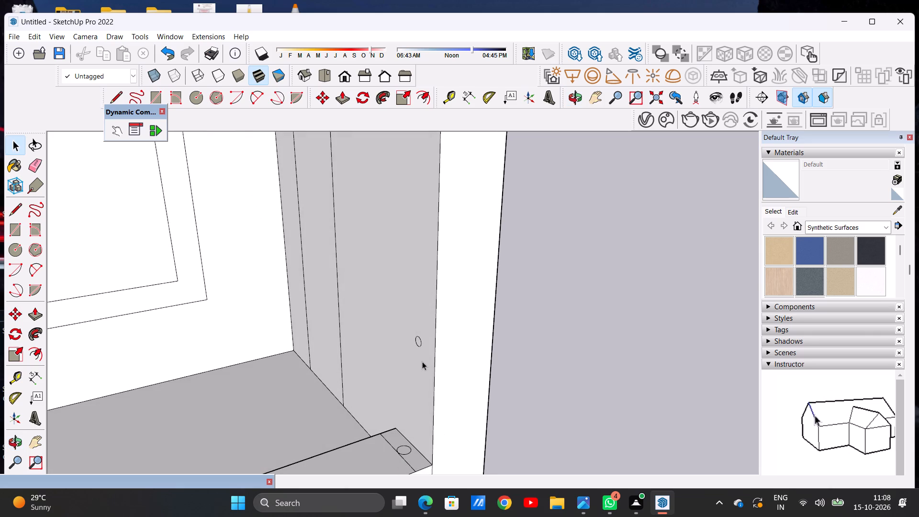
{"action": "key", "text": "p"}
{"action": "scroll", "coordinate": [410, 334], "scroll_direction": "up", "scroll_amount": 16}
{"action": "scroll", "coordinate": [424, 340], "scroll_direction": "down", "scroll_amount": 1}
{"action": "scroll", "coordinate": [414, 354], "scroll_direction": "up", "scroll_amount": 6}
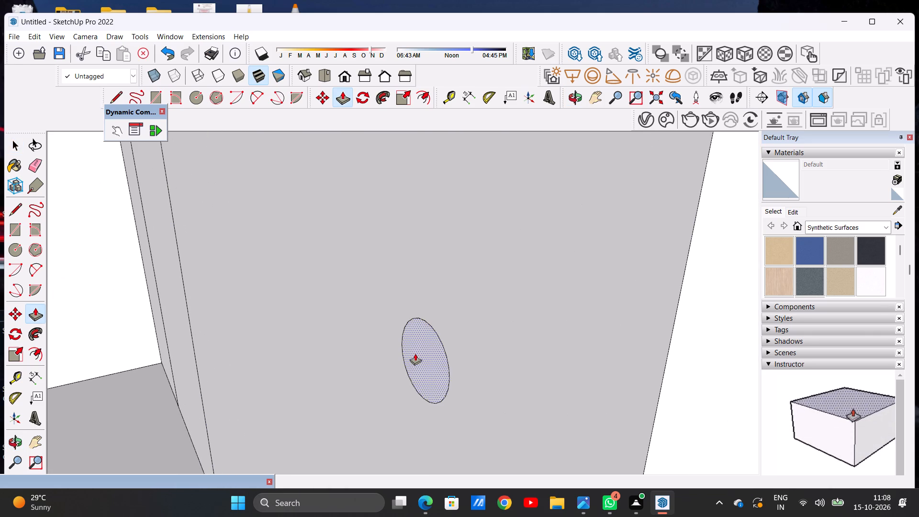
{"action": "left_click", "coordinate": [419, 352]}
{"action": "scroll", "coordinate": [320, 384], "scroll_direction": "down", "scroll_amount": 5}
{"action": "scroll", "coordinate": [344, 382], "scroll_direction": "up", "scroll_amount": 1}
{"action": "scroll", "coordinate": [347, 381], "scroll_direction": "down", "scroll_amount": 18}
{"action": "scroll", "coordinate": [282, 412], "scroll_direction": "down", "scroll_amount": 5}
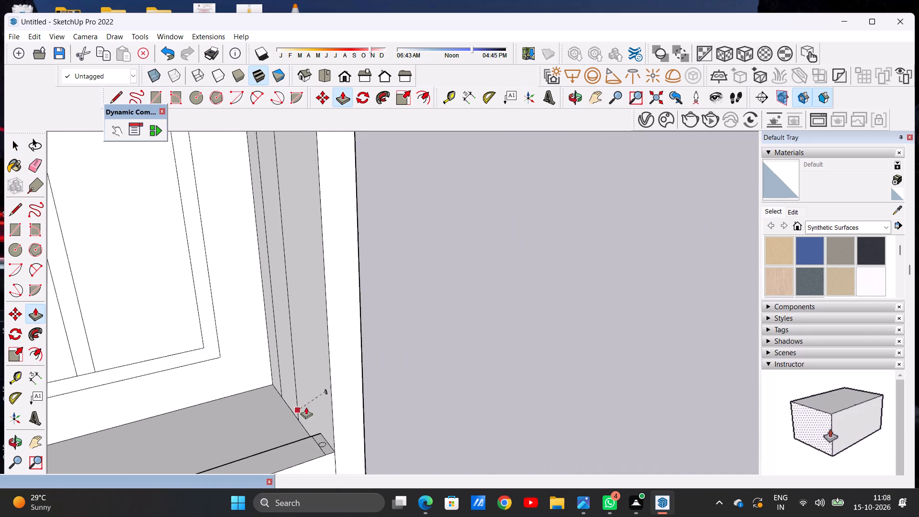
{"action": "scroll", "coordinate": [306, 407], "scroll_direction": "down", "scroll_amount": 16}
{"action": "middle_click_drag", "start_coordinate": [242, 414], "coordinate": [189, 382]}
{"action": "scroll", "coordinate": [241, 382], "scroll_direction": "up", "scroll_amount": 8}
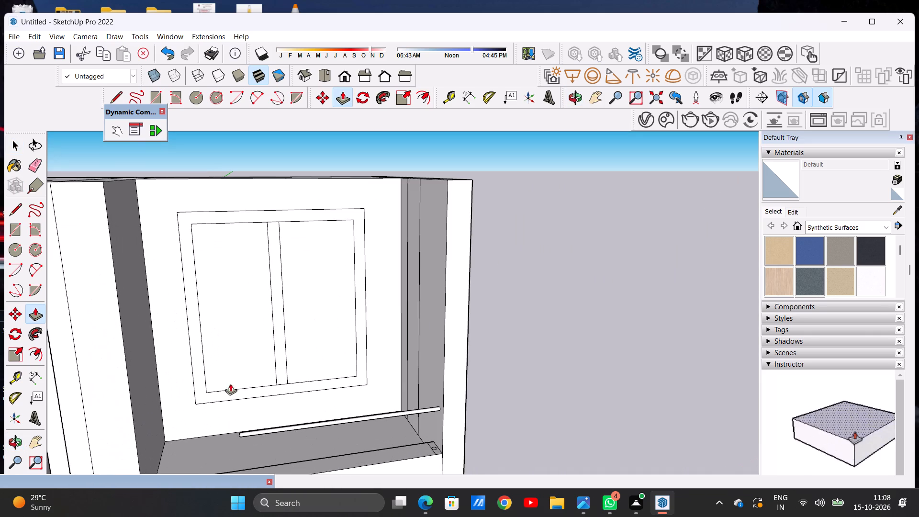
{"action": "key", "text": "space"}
Move the side-wall circle, face and edge together, vertically up the wall to a higher handrail position.
{"action": "middle_click_drag", "start_coordinate": [412, 408], "coordinate": [511, 413]}
{"action": "scroll", "coordinate": [474, 410], "scroll_direction": "up", "scroll_amount": 20}
{"action": "scroll", "coordinate": [474, 410], "scroll_direction": "up", "scroll_amount": 3}
{"action": "double_click", "coordinate": [455, 388]}
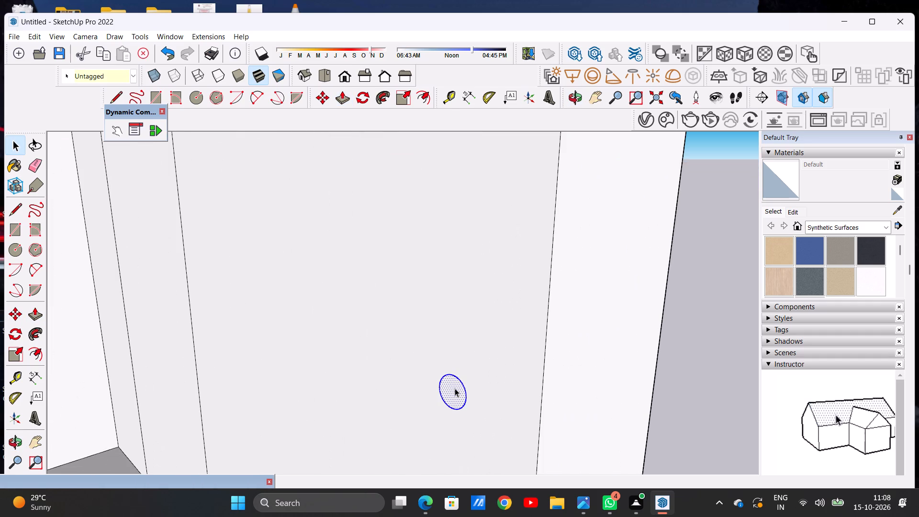
{"action": "key", "text": "m"}
{"action": "left_click", "coordinate": [448, 377]}
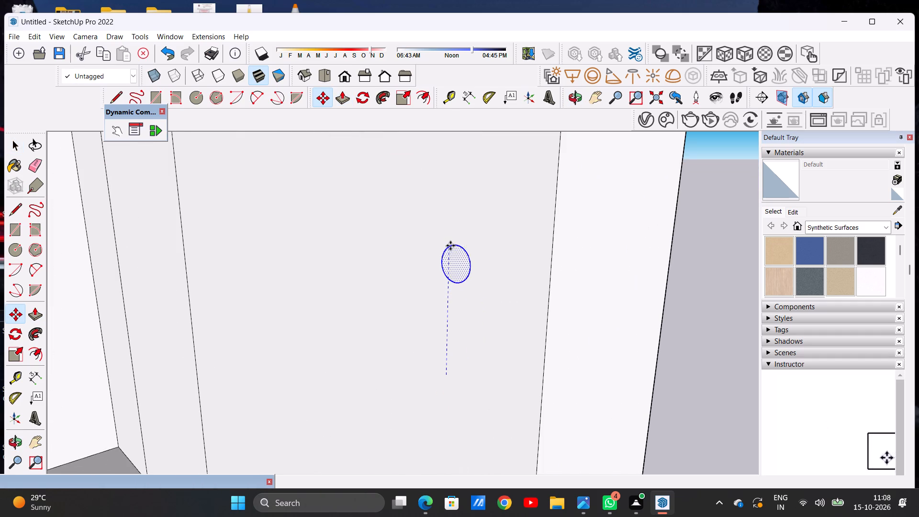
{"action": "left_click", "coordinate": [452, 241]}
{"action": "key", "text": "space"}
Examine the height of the side-wall circle and its alignment with the ledge-end circle below.
{"action": "scroll", "coordinate": [458, 334], "scroll_direction": "down", "scroll_amount": 15}
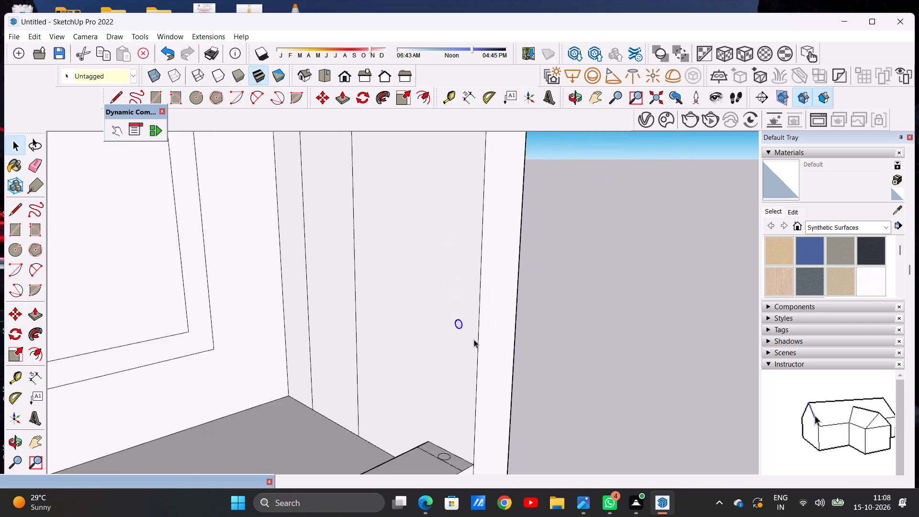
{"action": "scroll", "coordinate": [474, 339], "scroll_direction": "down", "scroll_amount": 7}
{"action": "middle_click_drag", "start_coordinate": [479, 382], "coordinate": [401, 354]}
{"action": "scroll", "coordinate": [594, 365], "scroll_direction": "down", "scroll_amount": 7}
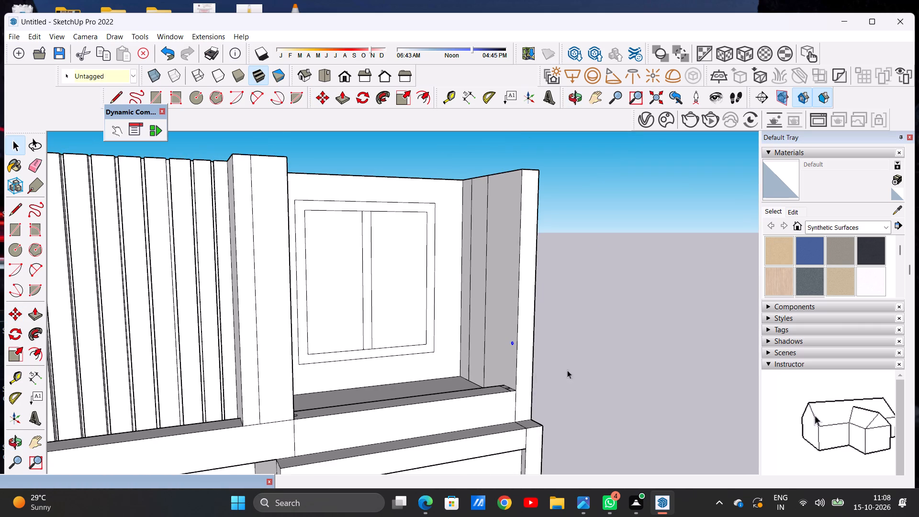
{"action": "middle_click_drag", "start_coordinate": [526, 375], "coordinate": [577, 427]}
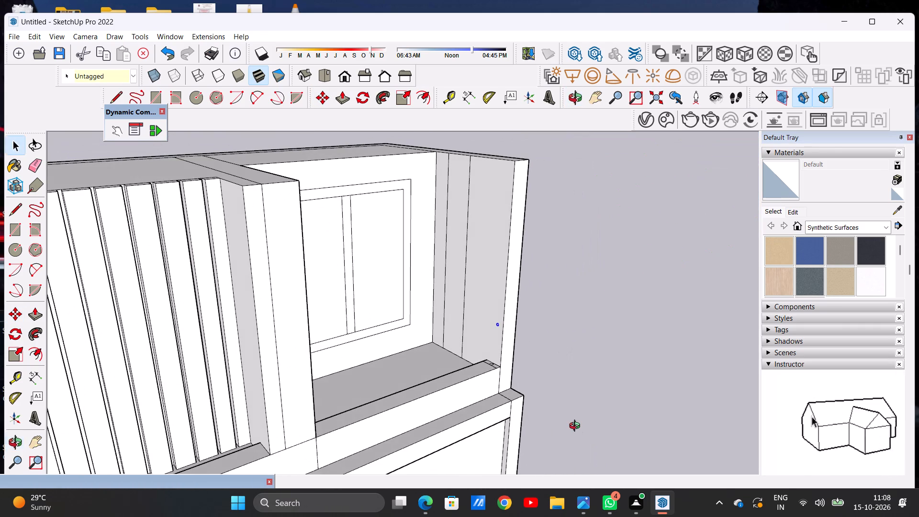
{"action": "middle_click", "coordinate": [577, 427]}
{"action": "scroll", "coordinate": [503, 330], "scroll_direction": "up", "scroll_amount": 6}
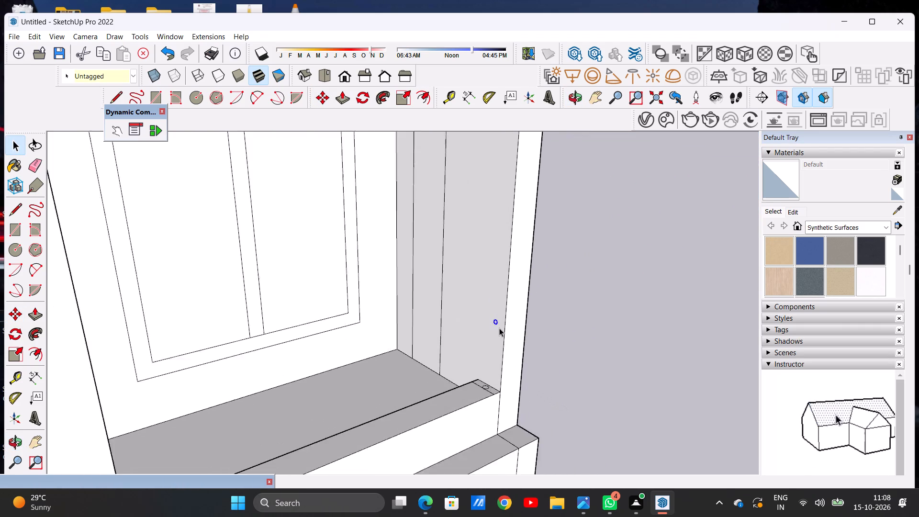
{"action": "scroll", "coordinate": [499, 328], "scroll_direction": "up", "scroll_amount": 14}
{"action": "middle_click_drag", "start_coordinate": [472, 337], "coordinate": [516, 335]}
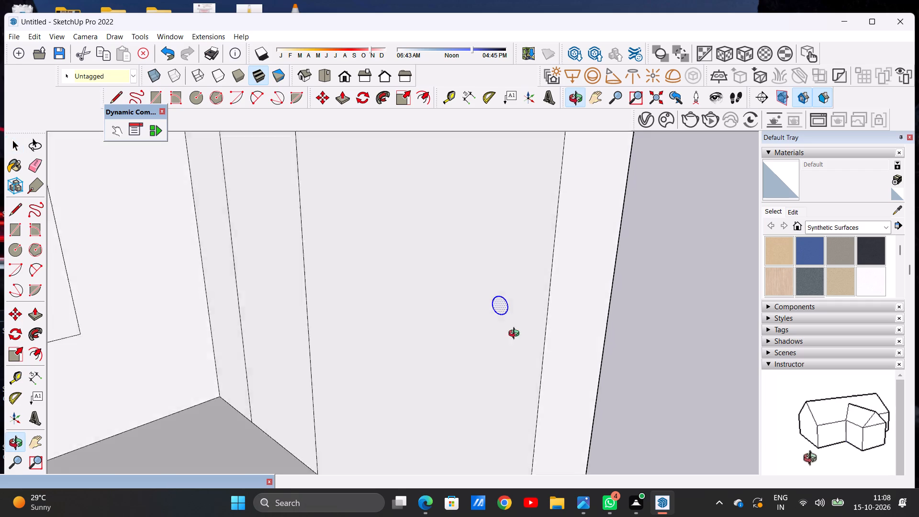
{"action": "middle_click_drag", "start_coordinate": [516, 335], "coordinate": [598, 341]}
{"action": "scroll", "coordinate": [407, 390], "scroll_direction": "down", "scroll_amount": 9}
{"action": "middle_click_drag", "start_coordinate": [399, 461], "coordinate": [458, 460]}
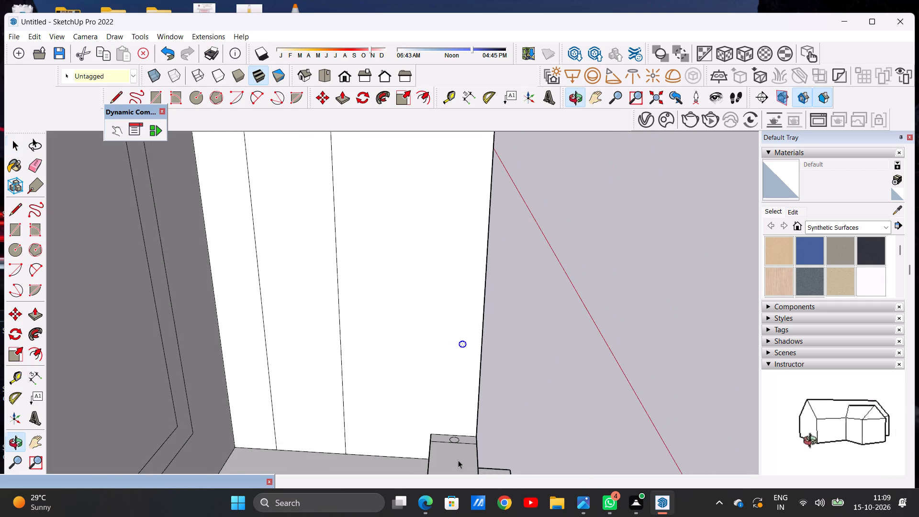
Draw a vertical guide line up the side wall from the ledge edge behind the ledge-end circle to just above the side-wall circle.
{"action": "middle_click_drag", "start_coordinate": [462, 448], "coordinate": [467, 441]}
{"action": "scroll", "coordinate": [454, 427], "scroll_direction": "up", "scroll_amount": 6}
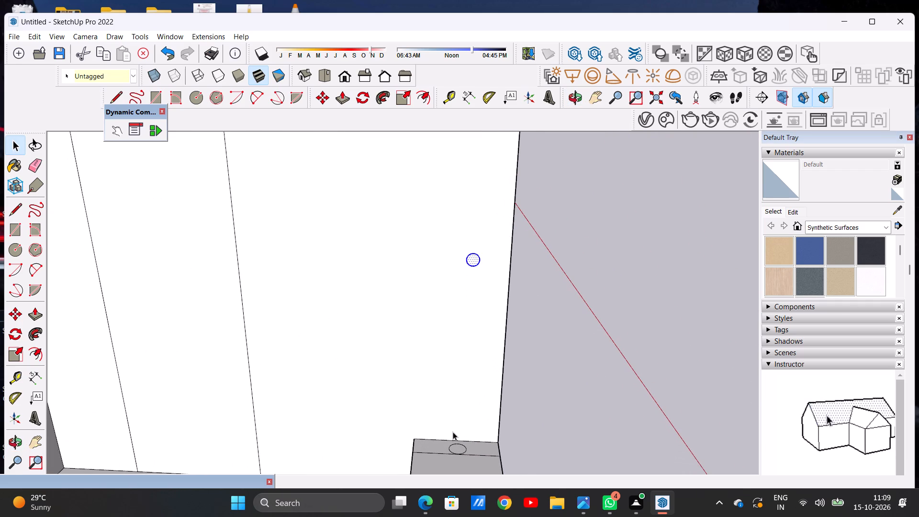
{"action": "key", "text": "l"}
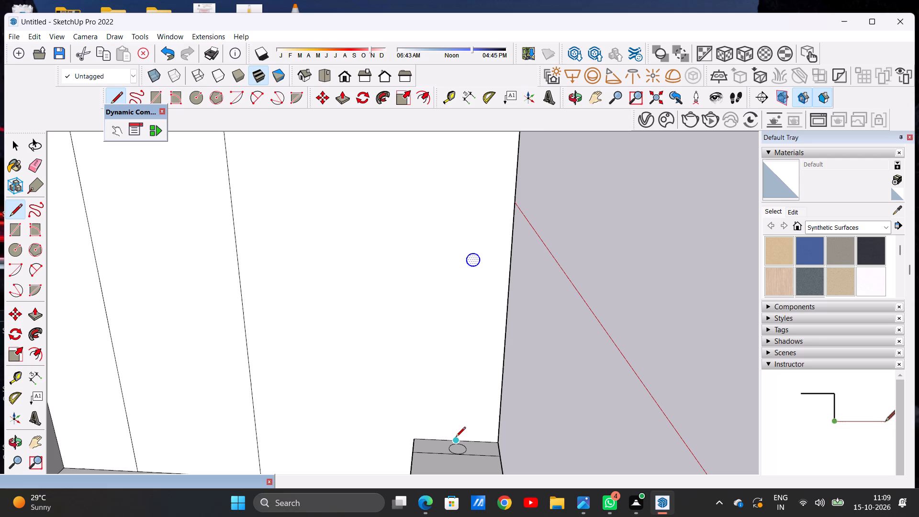
{"action": "left_click", "coordinate": [456, 438]}
{"action": "scroll", "coordinate": [454, 378], "scroll_direction": "down", "scroll_amount": 6}
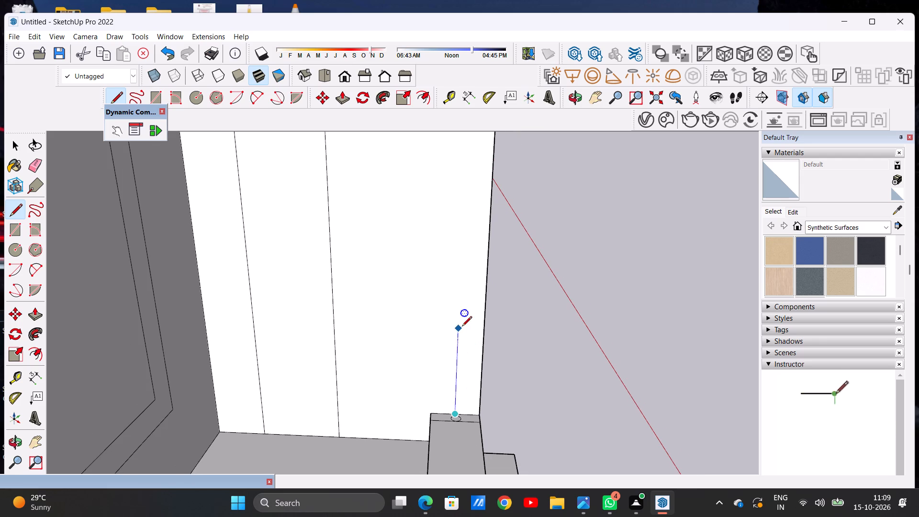
{"action": "scroll", "coordinate": [455, 286], "scroll_direction": "up", "scroll_amount": 12}
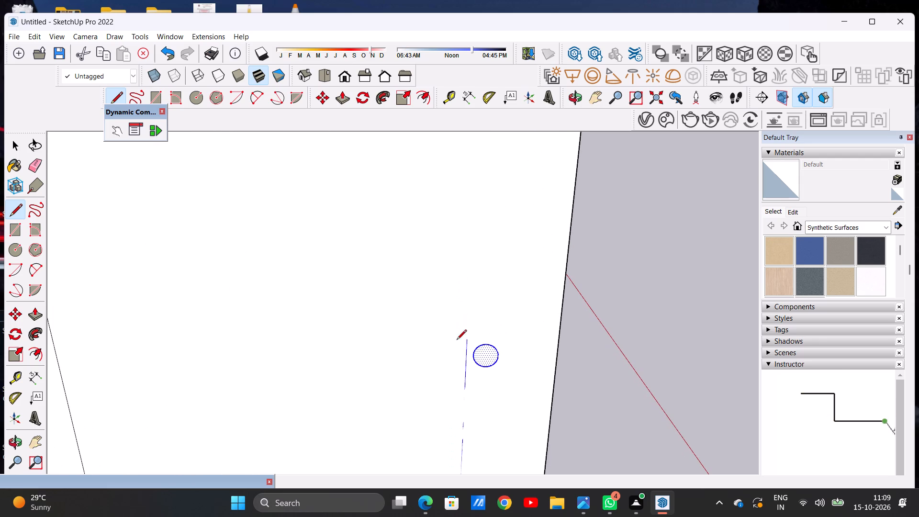
{"action": "left_click", "coordinate": [469, 327]}
{"action": "key", "text": "space"}
Examine how the vertical guide line aligns with the ledge-end circle below and the side-wall circle above.
{"action": "scroll", "coordinate": [404, 362], "scroll_direction": "down", "scroll_amount": 10}
{"action": "scroll", "coordinate": [433, 399], "scroll_direction": "down", "scroll_amount": 19}
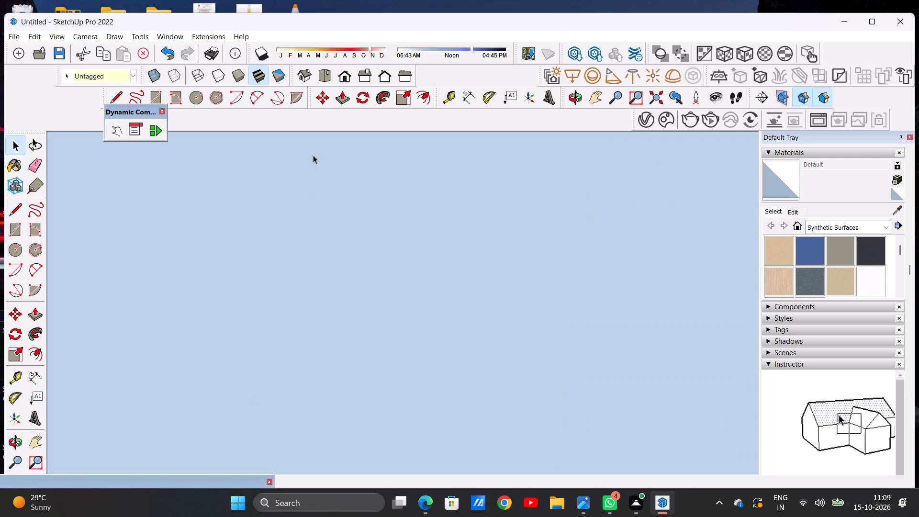
{"action": "left_click", "coordinate": [341, 80]}
{"action": "scroll", "coordinate": [386, 329], "scroll_direction": "down", "scroll_amount": 7}
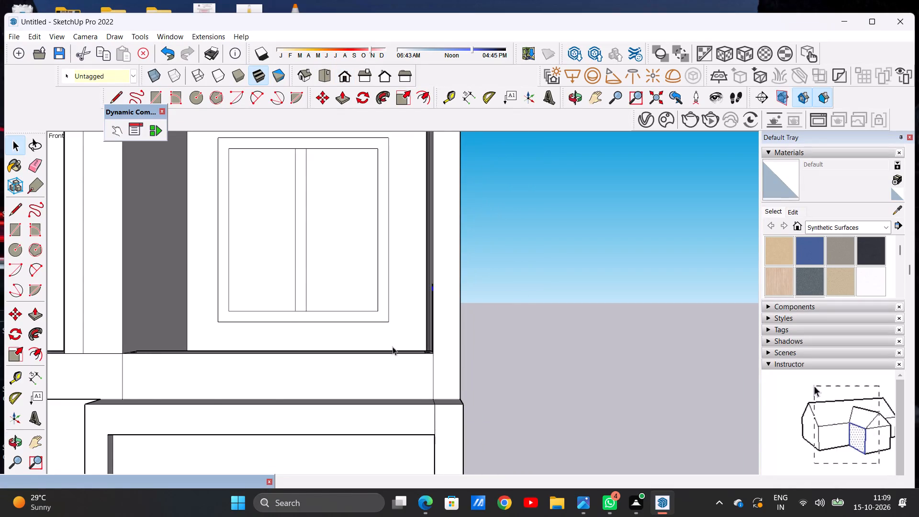
{"action": "middle_click_drag", "start_coordinate": [393, 349], "coordinate": [547, 373]}
{"action": "scroll", "coordinate": [463, 340], "scroll_direction": "up", "scroll_amount": 8}
{"action": "middle_click_drag", "start_coordinate": [451, 363], "coordinate": [542, 382]}
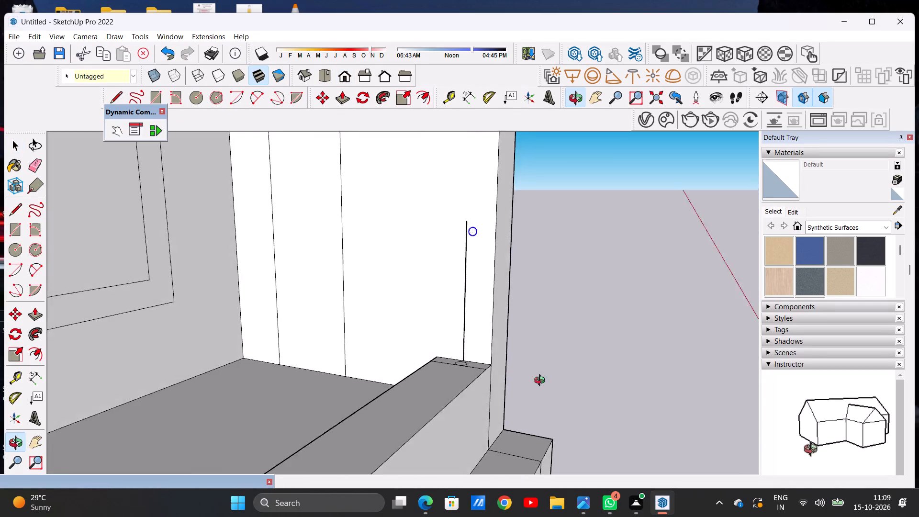
{"action": "middle_click_drag", "start_coordinate": [542, 382], "coordinate": [558, 373]}
{"action": "scroll", "coordinate": [558, 373], "scroll_direction": "up", "scroll_amount": 1}
{"action": "scroll", "coordinate": [437, 347], "scroll_direction": "up", "scroll_amount": 8}
{"action": "middle_click_drag", "start_coordinate": [461, 364], "coordinate": [488, 429]}
{"action": "scroll", "coordinate": [480, 376], "scroll_direction": "up", "scroll_amount": 8}
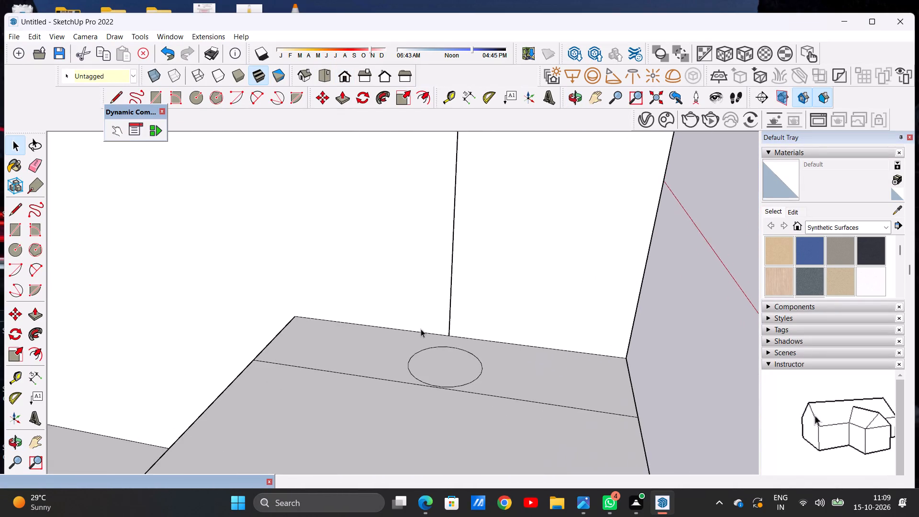
{"action": "scroll", "coordinate": [421, 329], "scroll_direction": "up", "scroll_amount": 11}
{"action": "scroll", "coordinate": [520, 340], "scroll_direction": "down", "scroll_amount": 1}
{"action": "scroll", "coordinate": [520, 340], "scroll_direction": "up", "scroll_amount": 5}
{"action": "scroll", "coordinate": [435, 359], "scroll_direction": "down", "scroll_amount": 20}
{"action": "scroll", "coordinate": [435, 359], "scroll_direction": "down", "scroll_amount": 5}
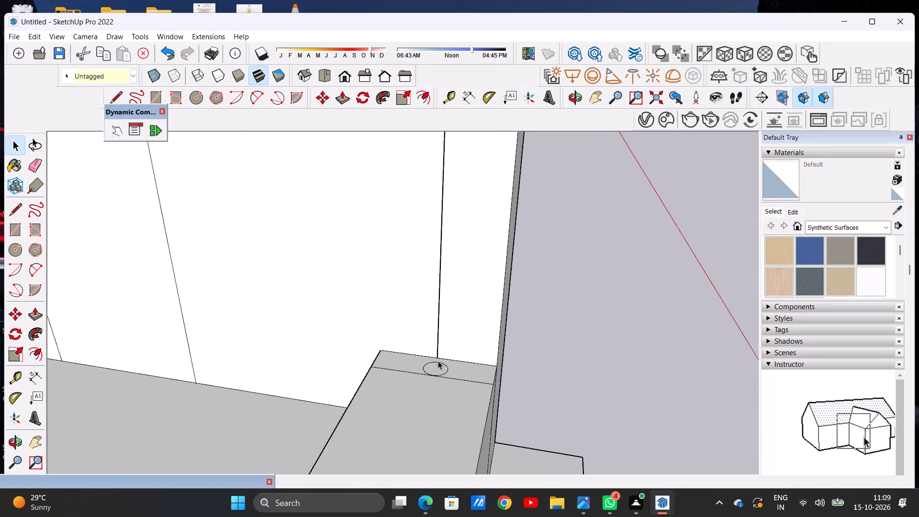
{"action": "scroll", "coordinate": [438, 361], "scroll_direction": "down", "scroll_amount": 12}
{"action": "middle_click_drag", "start_coordinate": [438, 336], "coordinate": [427, 329]}
Delete the selected handrail-profile circle beside the vertical guide line on the side wall.
{"action": "scroll", "coordinate": [430, 293], "scroll_direction": "up", "scroll_amount": 2}
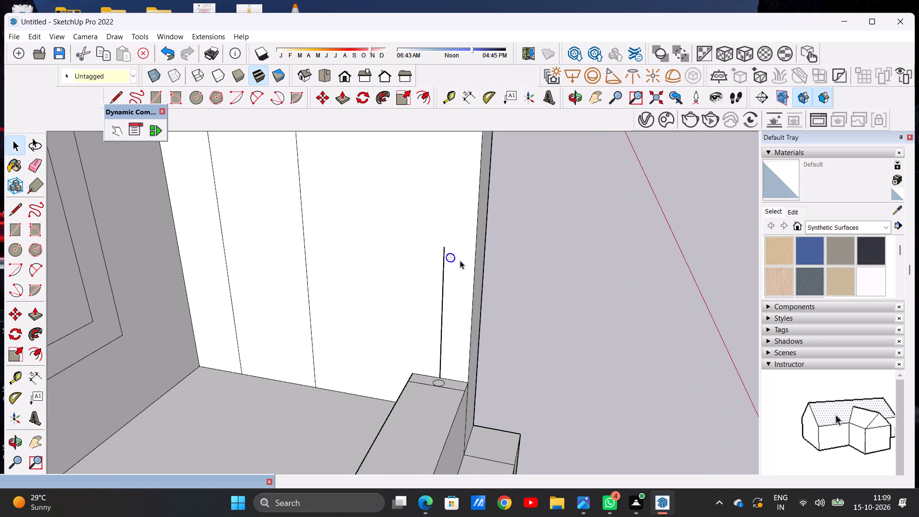
{"action": "scroll", "coordinate": [455, 260], "scroll_direction": "up", "scroll_amount": 1}
{"action": "key", "text": "Delete"}
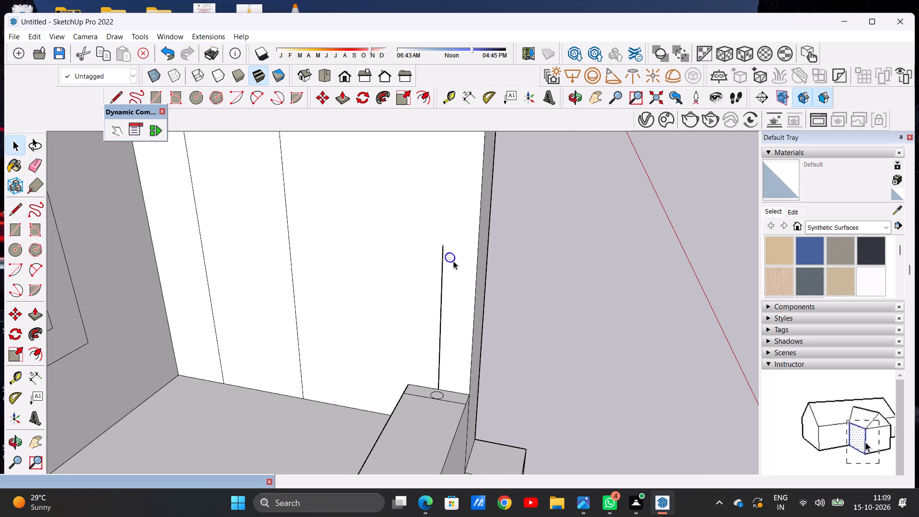
Draw a small handrail-profile circle on the side wall, centred on the top end of the vertical guide line.
{"action": "key", "text": "c"}
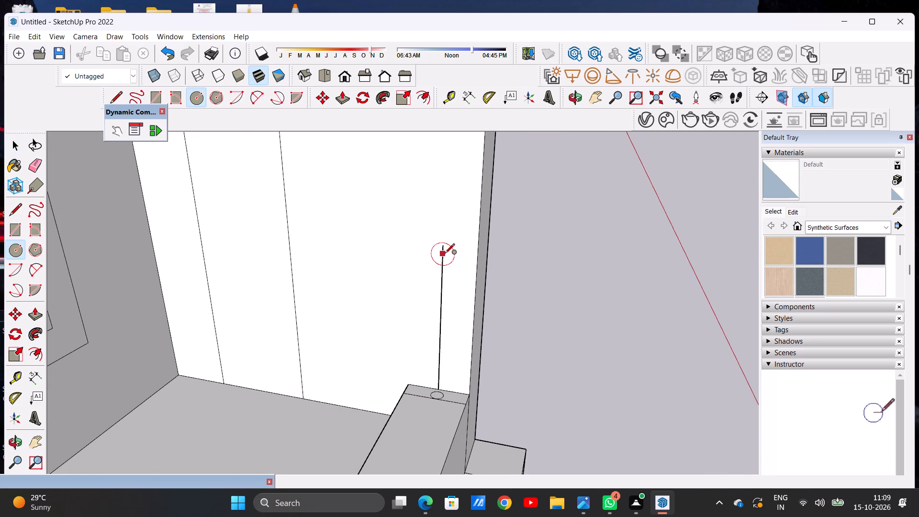
{"action": "scroll", "coordinate": [445, 254], "scroll_direction": "up", "scroll_amount": 6}
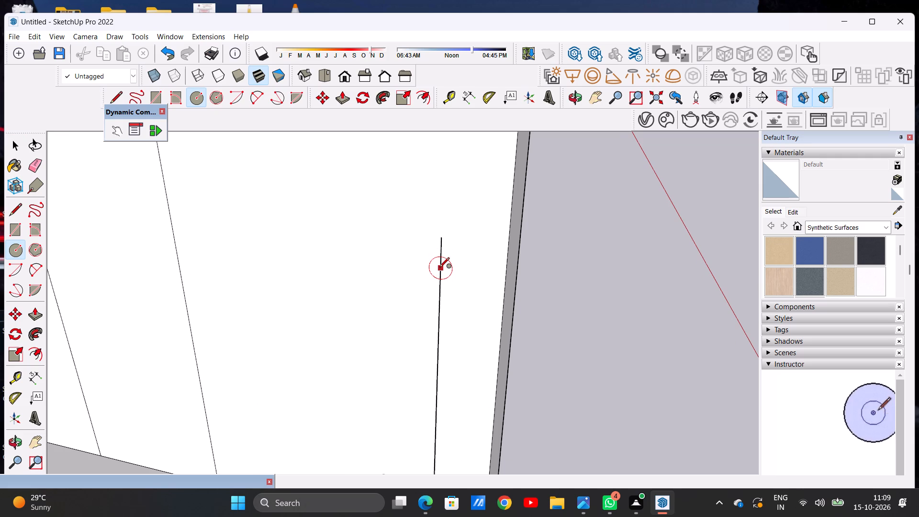
{"action": "left_click", "coordinate": [441, 238]}
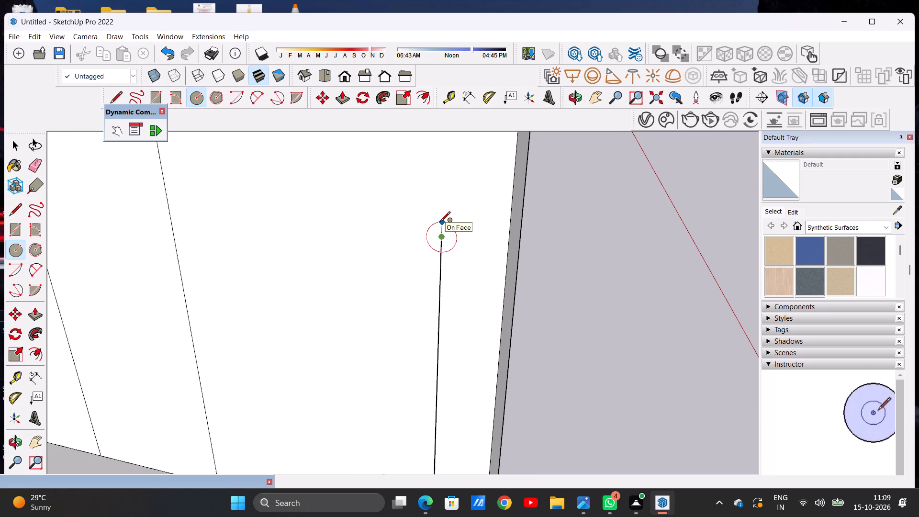
{"action": "left_click", "coordinate": [440, 222]}
{"action": "key", "text": "space"}
{"action": "scroll", "coordinate": [437, 294], "scroll_direction": "down", "scroll_amount": 11}
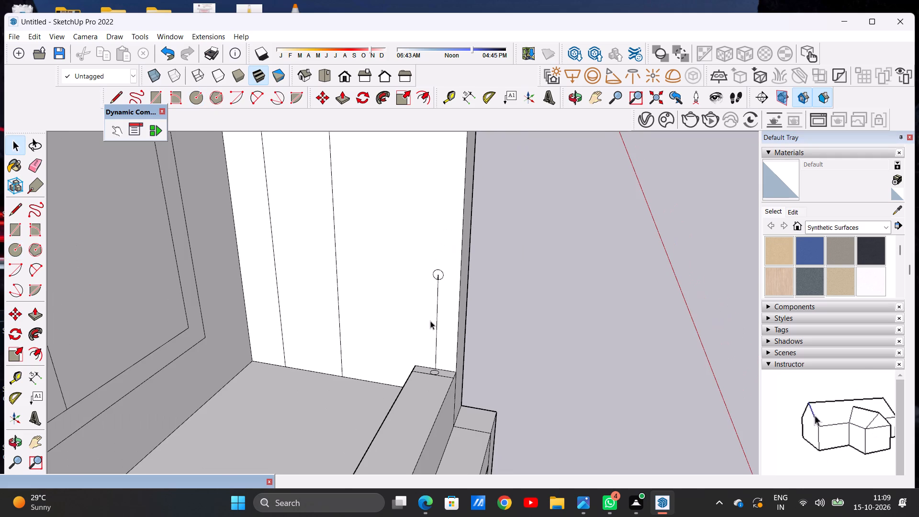
Erase the vertical guide line on the side wall, including the short segment inside the new handrail circle.
{"action": "scroll", "coordinate": [436, 332], "scroll_direction": "up", "scroll_amount": 3}
{"action": "key", "text": "r"}
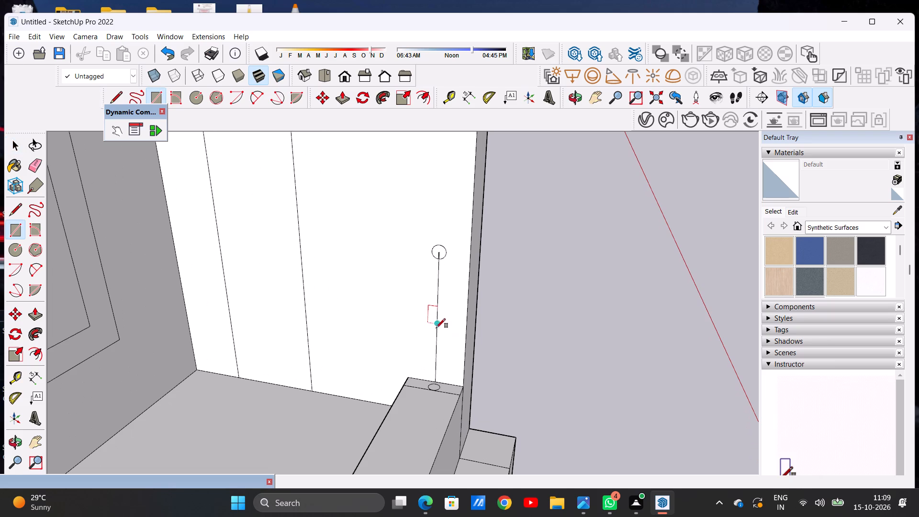
{"action": "key", "text": "space"}
{"action": "type", "text": "e"}
{"action": "left_click_drag", "start_coordinate": [436, 317], "coordinate": [452, 319]}
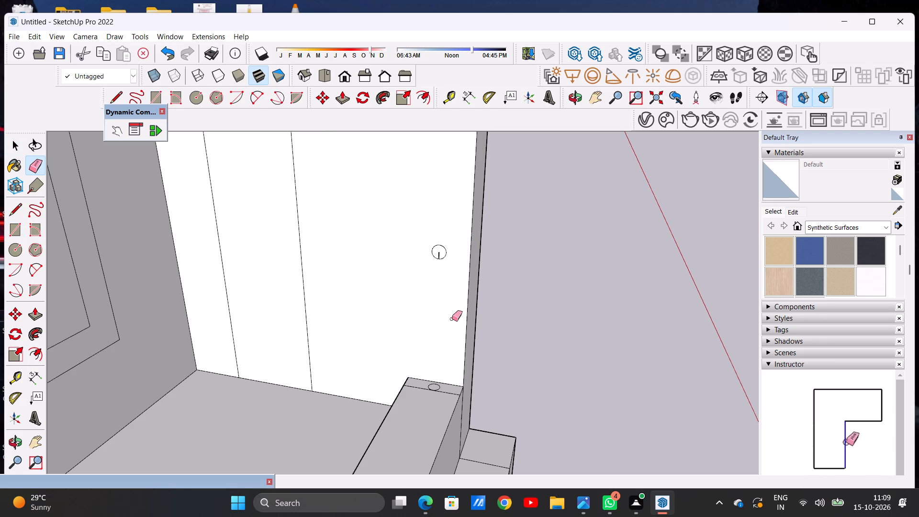
{"action": "scroll", "coordinate": [448, 258], "scroll_direction": "up", "scroll_amount": 8}
{"action": "scroll", "coordinate": [441, 253], "scroll_direction": "down", "scroll_amount": 1}
{"action": "scroll", "coordinate": [441, 253], "scroll_direction": "up", "scroll_amount": 3}
{"action": "scroll", "coordinate": [441, 253], "scroll_direction": "down", "scroll_amount": 1}
{"action": "scroll", "coordinate": [441, 253], "scroll_direction": "up", "scroll_amount": 7}
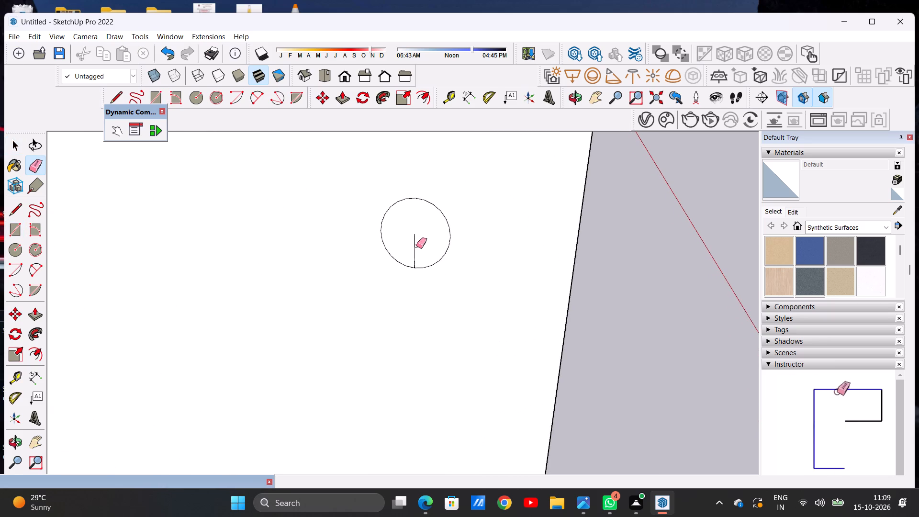
{"action": "left_click", "coordinate": [414, 249]}
{"action": "key", "text": "space"}
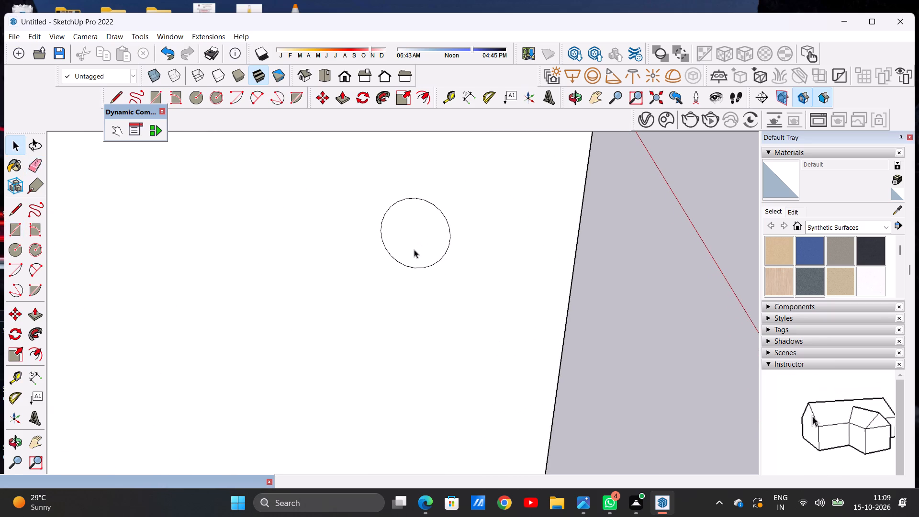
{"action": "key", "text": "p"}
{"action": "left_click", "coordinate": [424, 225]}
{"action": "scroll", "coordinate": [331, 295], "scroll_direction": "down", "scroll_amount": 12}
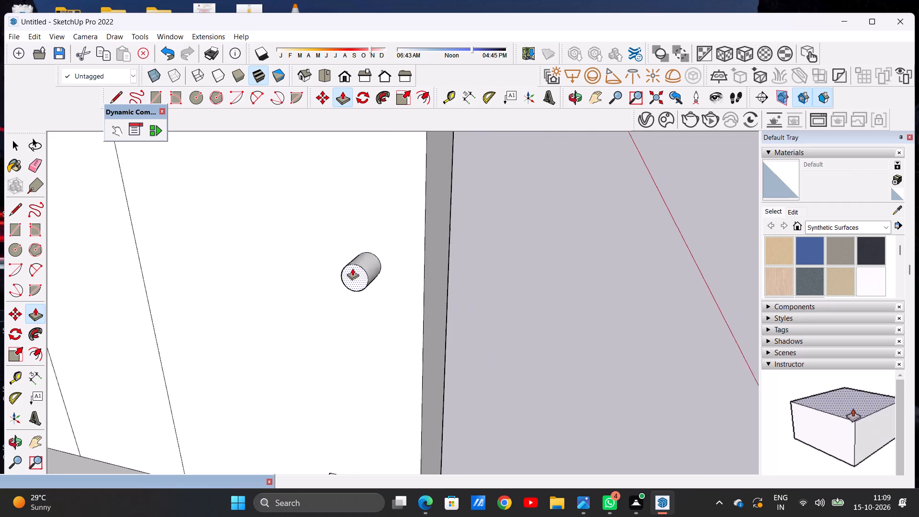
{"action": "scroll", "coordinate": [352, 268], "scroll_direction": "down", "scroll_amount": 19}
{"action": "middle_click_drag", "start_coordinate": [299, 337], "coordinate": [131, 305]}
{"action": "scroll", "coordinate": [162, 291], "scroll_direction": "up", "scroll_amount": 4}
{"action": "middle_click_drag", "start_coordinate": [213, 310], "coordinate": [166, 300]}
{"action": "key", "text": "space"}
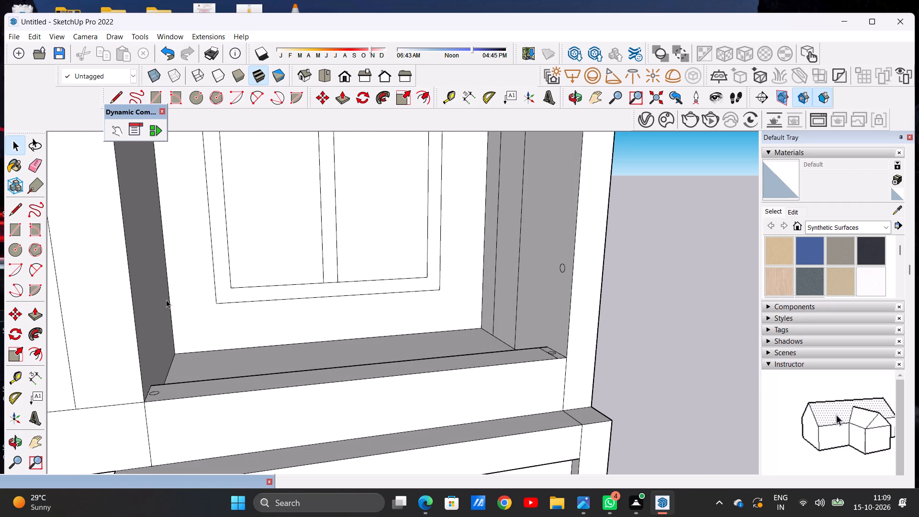
Draw a straight line lengthwise across the ledge top, from its left end edge to the right one, just in front of both end circles.
{"action": "scroll", "coordinate": [398, 386], "scroll_direction": "down", "scroll_amount": 3}
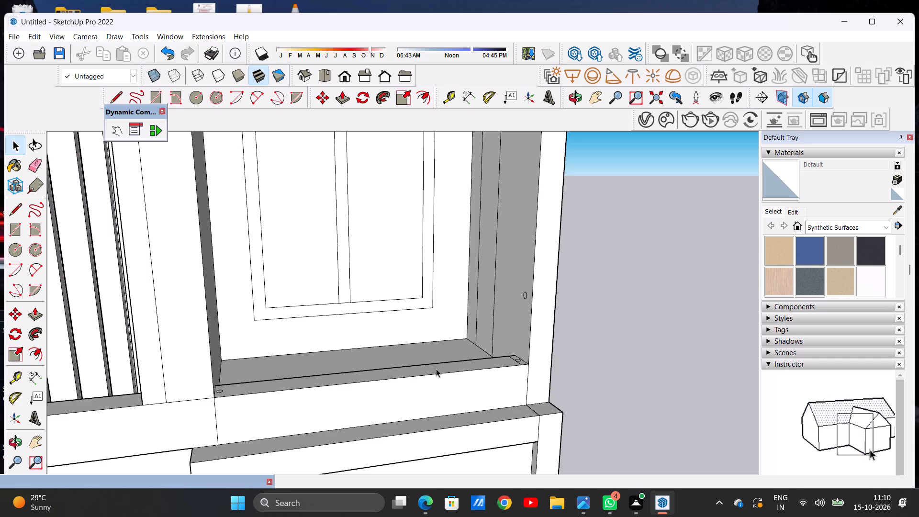
{"action": "middle_click_drag", "start_coordinate": [485, 365], "coordinate": [430, 449]}
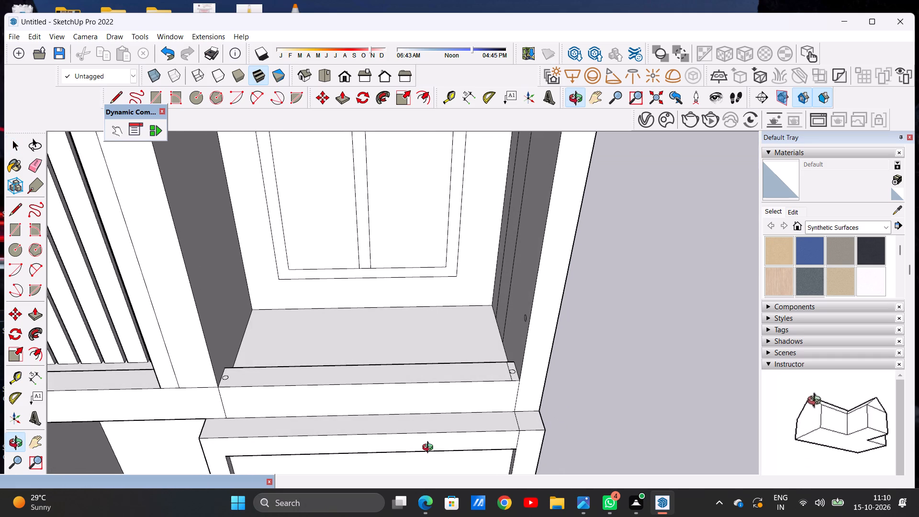
{"action": "middle_click_drag", "start_coordinate": [430, 449], "coordinate": [430, 452]}
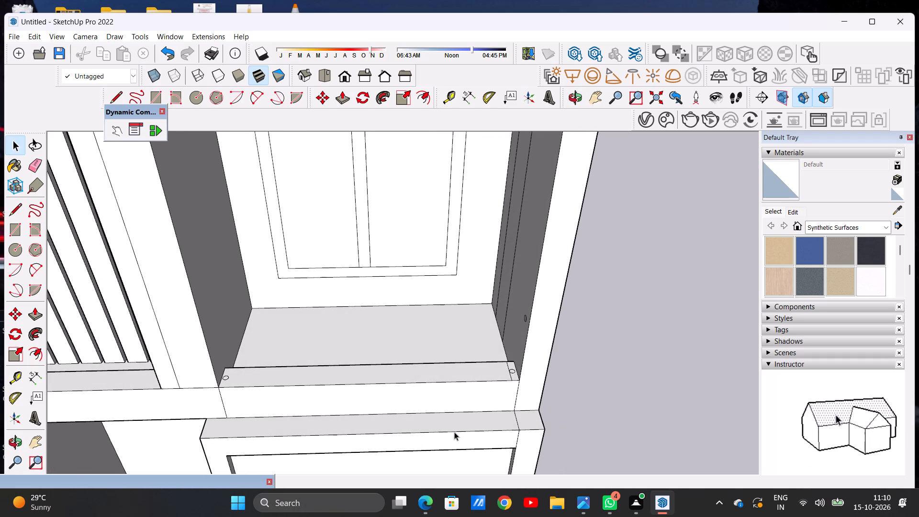
{"action": "scroll", "coordinate": [464, 392], "scroll_direction": "up", "scroll_amount": 3}
{"action": "middle_click_drag", "start_coordinate": [469, 386], "coordinate": [465, 444]}
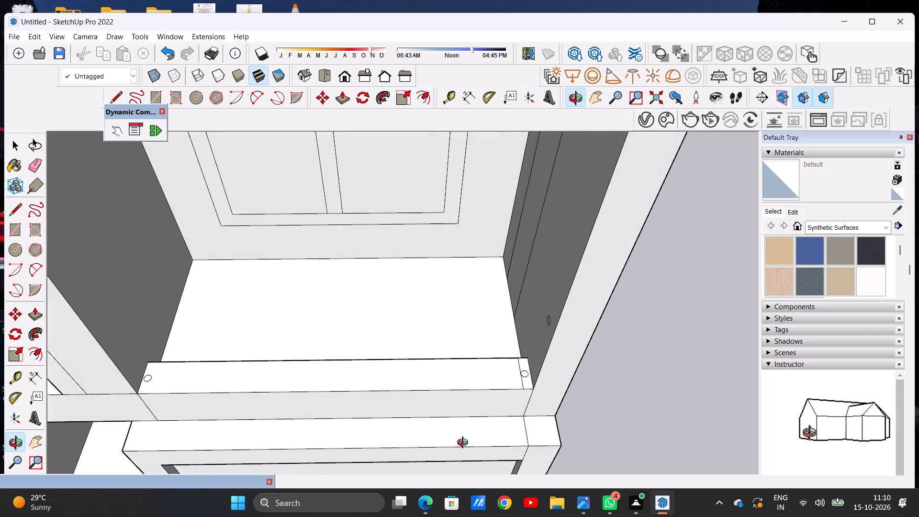
{"action": "middle_click_drag", "start_coordinate": [465, 444], "coordinate": [465, 445]}
{"action": "scroll", "coordinate": [469, 394], "scroll_direction": "up", "scroll_amount": 1}
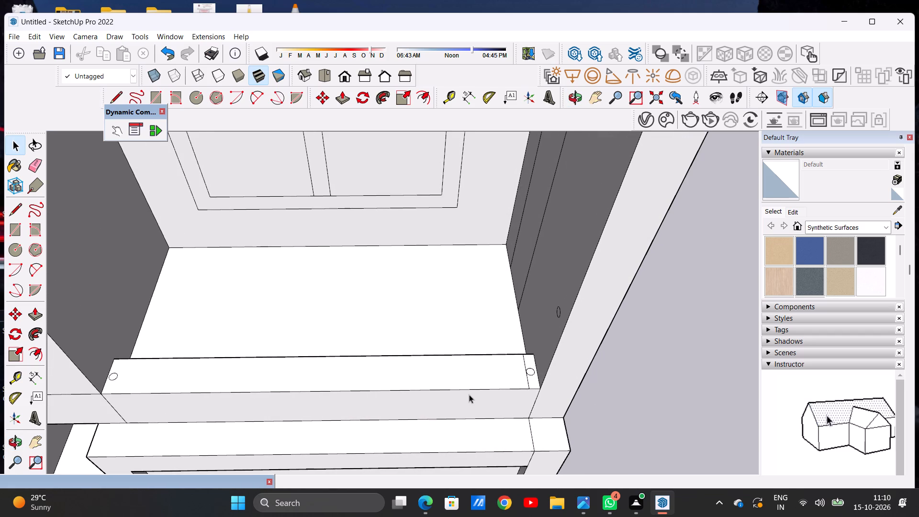
{"action": "key", "text": "l"}
{"action": "scroll", "coordinate": [103, 385], "scroll_direction": "up", "scroll_amount": 4}
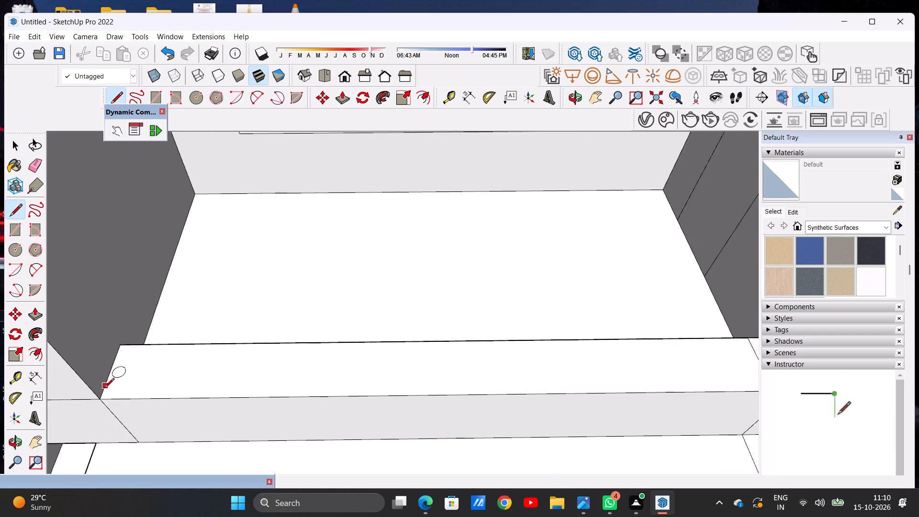
{"action": "scroll", "coordinate": [104, 389], "scroll_direction": "up", "scroll_amount": 6}
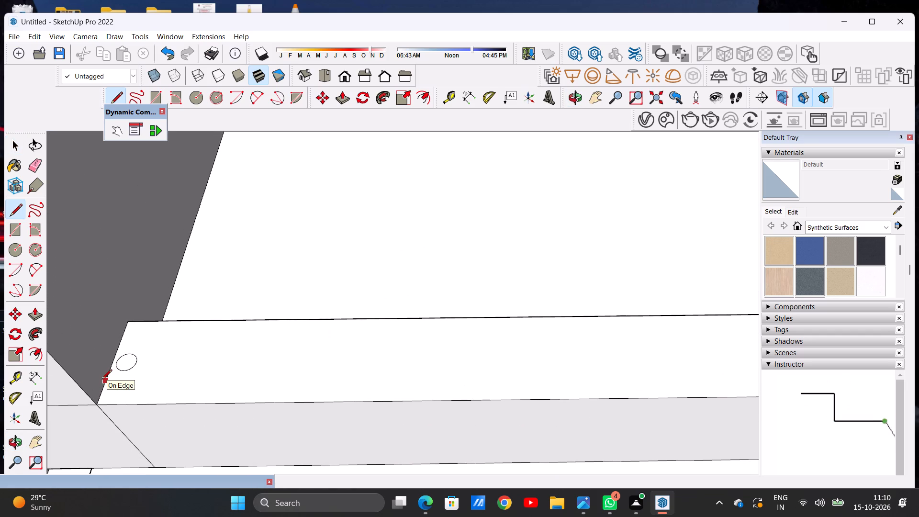
{"action": "left_click", "coordinate": [102, 380]}
{"action": "scroll", "coordinate": [177, 381], "scroll_direction": "down", "scroll_amount": 19}
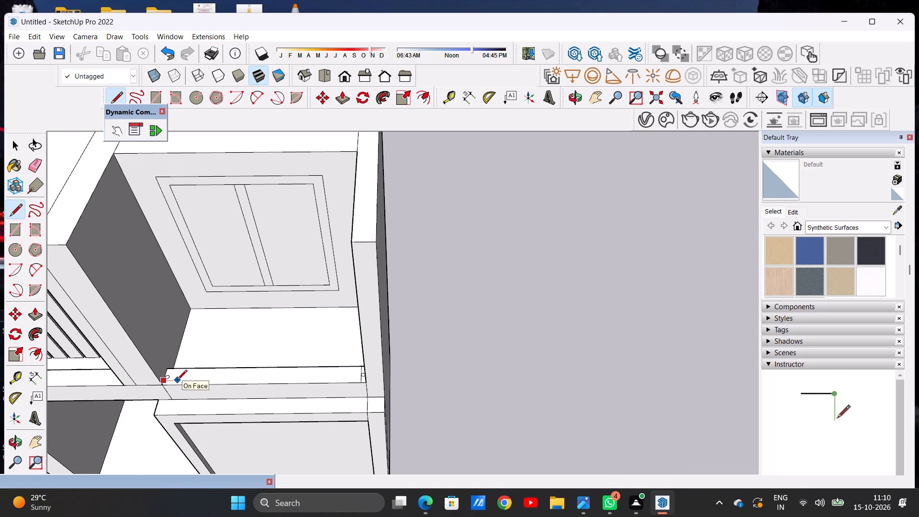
{"action": "scroll", "coordinate": [328, 376], "scroll_direction": "up", "scroll_amount": 5}
{"action": "scroll", "coordinate": [328, 376], "scroll_direction": "down", "scroll_amount": 1}
{"action": "scroll", "coordinate": [328, 376], "scroll_direction": "up", "scroll_amount": 7}
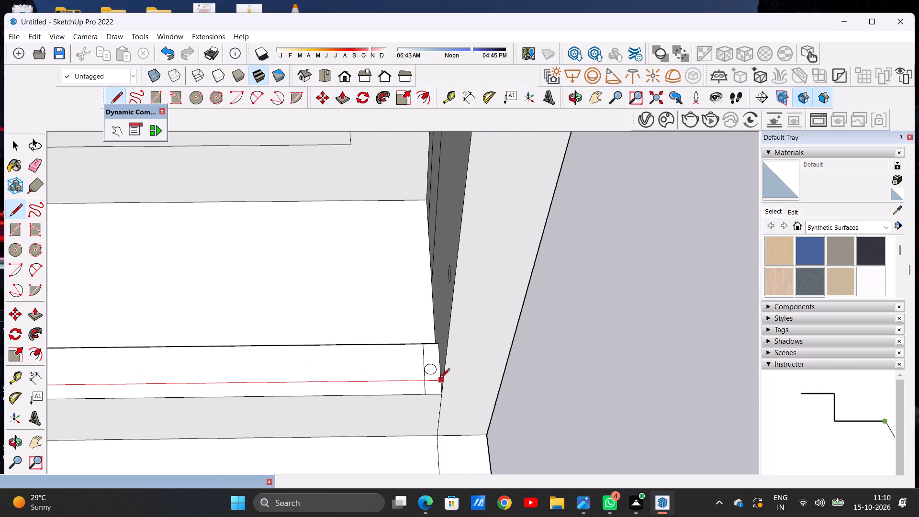
{"action": "left_click", "coordinate": [439, 380]}
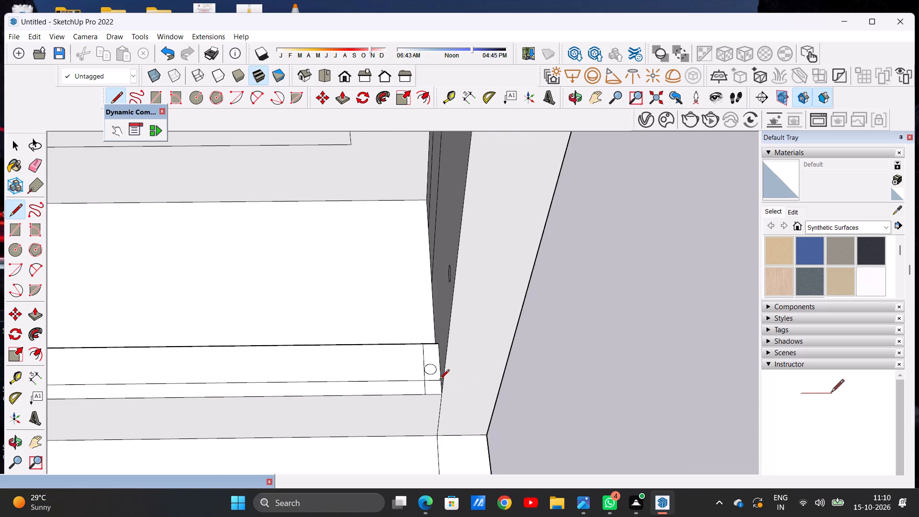
{"action": "key", "text": "space"}
Draw a short line across the ledge top just inside the left end circle, from the lengthwise line to the back edge.
{"action": "scroll", "coordinate": [448, 397], "scroll_direction": "down", "scroll_amount": 16}
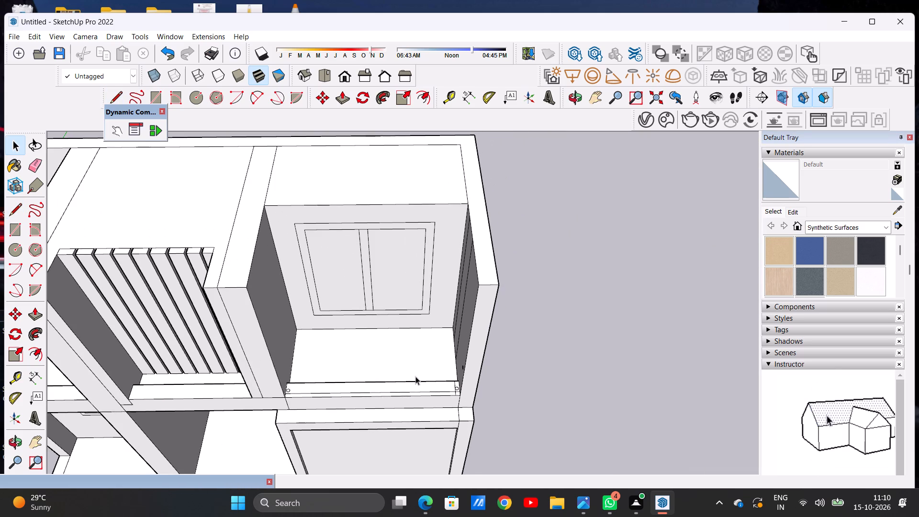
{"action": "scroll", "coordinate": [415, 376], "scroll_direction": "up", "scroll_amount": 1}
{"action": "scroll", "coordinate": [415, 376], "scroll_direction": "down", "scroll_amount": 1}
{"action": "scroll", "coordinate": [415, 376], "scroll_direction": "up", "scroll_amount": 6}
{"action": "scroll", "coordinate": [202, 393], "scroll_direction": "up", "scroll_amount": 3}
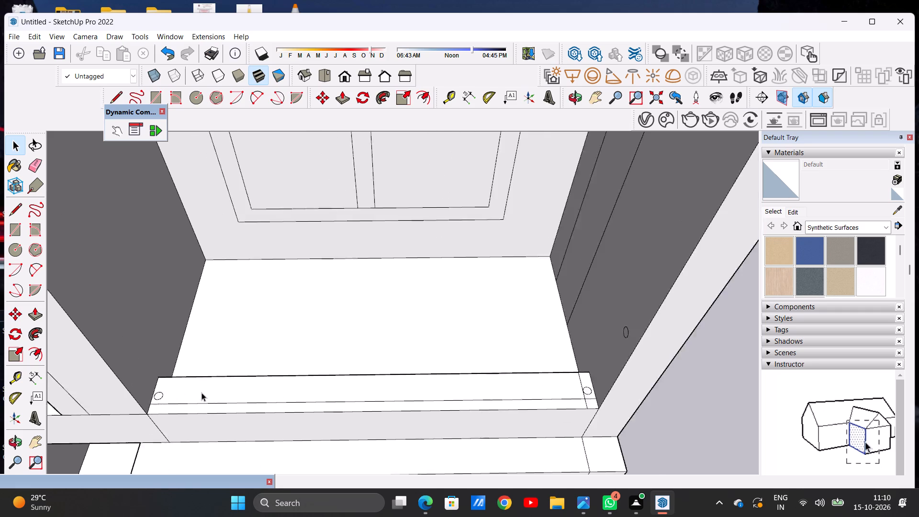
{"action": "scroll", "coordinate": [202, 393], "scroll_direction": "up", "scroll_amount": 2}
{"action": "key", "text": "l"}
{"action": "scroll", "coordinate": [202, 393], "scroll_direction": "up", "scroll_amount": 4}
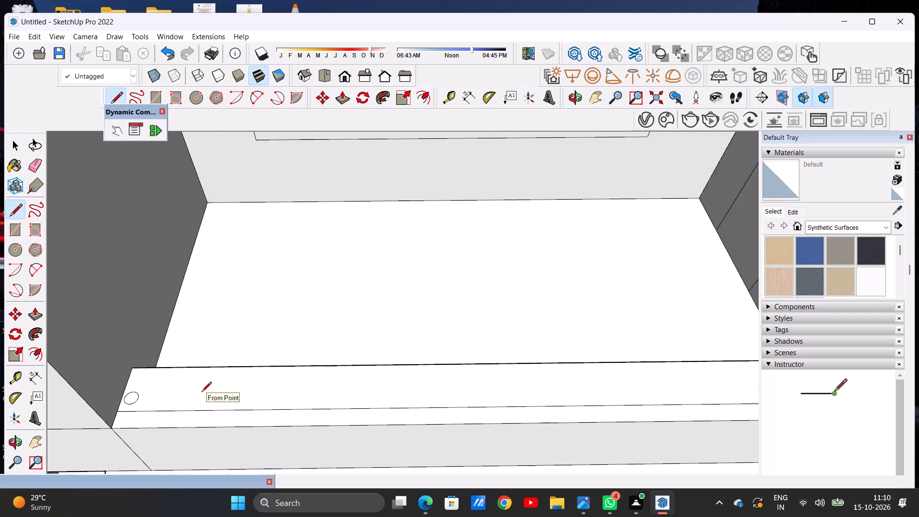
{"action": "scroll", "coordinate": [123, 408], "scroll_direction": "up", "scroll_amount": 1}
{"action": "scroll", "coordinate": [123, 408], "scroll_direction": "down", "scroll_amount": 1}
{"action": "scroll", "coordinate": [123, 408], "scroll_direction": "up", "scroll_amount": 12}
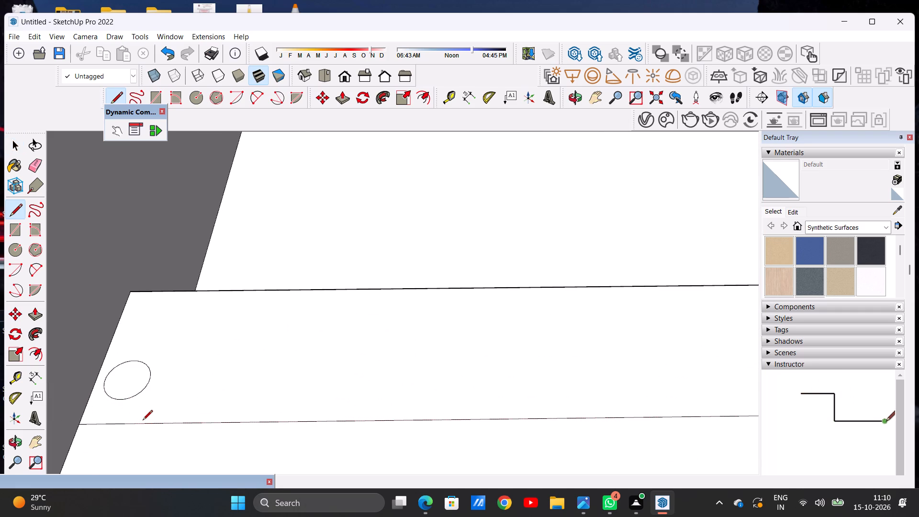
{"action": "left_click", "coordinate": [141, 421]}
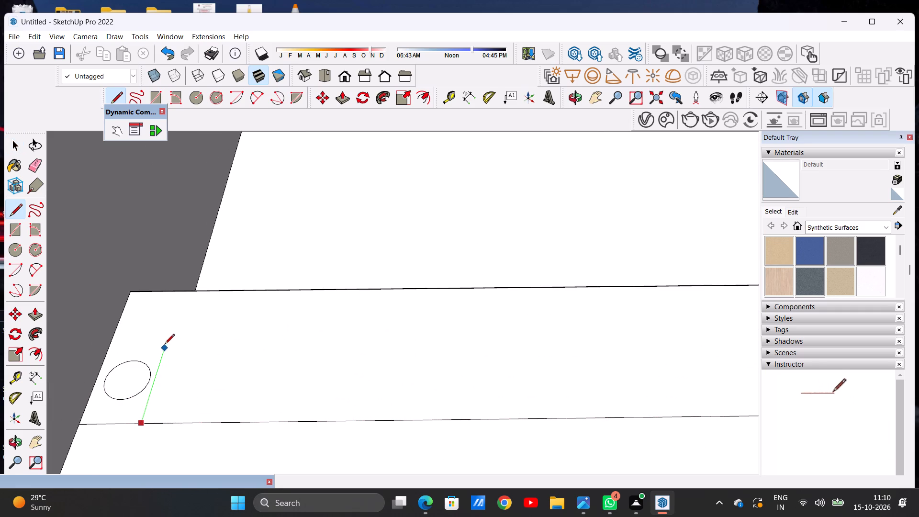
{"action": "left_click", "coordinate": [180, 291]}
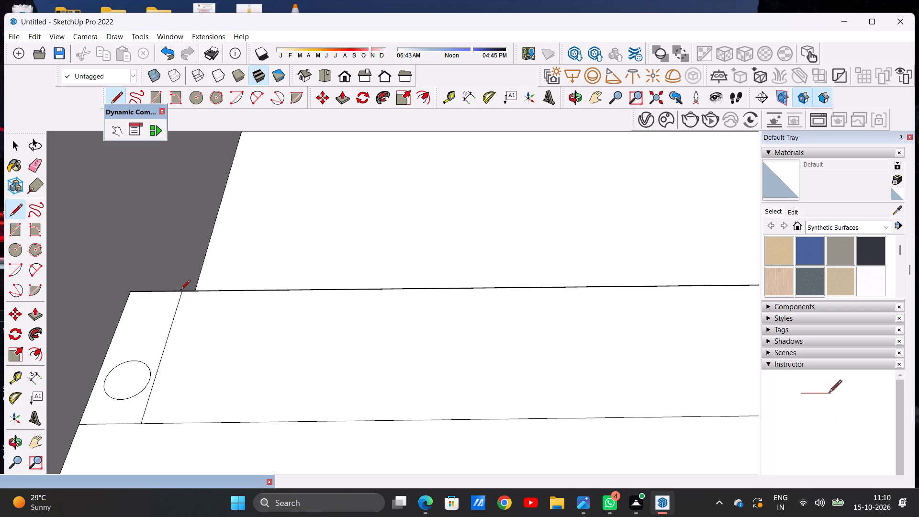
{"action": "key", "text": "space"}
Move the handrail-profile circle a short distance straight up the balcony's right side wall.
{"action": "scroll", "coordinate": [329, 388], "scroll_direction": "down", "scroll_amount": 20}
{"action": "scroll", "coordinate": [329, 388], "scroll_direction": "down", "scroll_amount": 5}
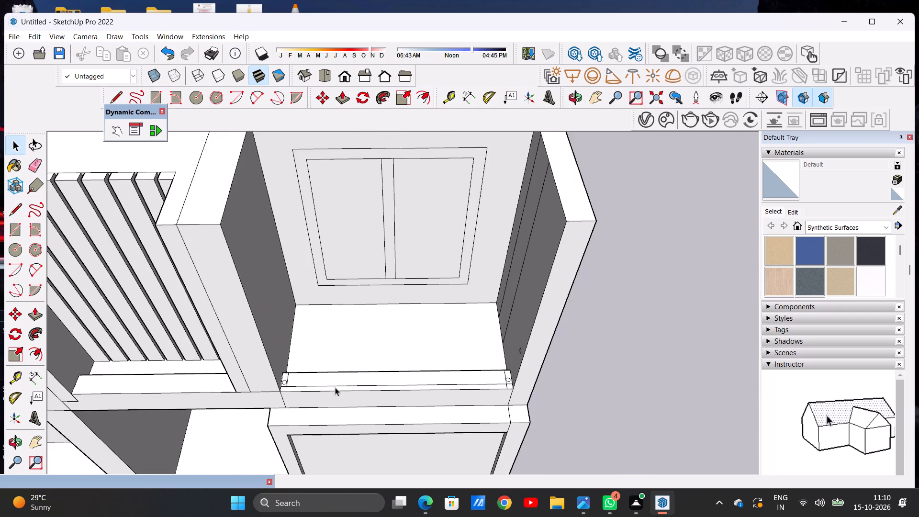
{"action": "middle_click_drag", "start_coordinate": [394, 410], "coordinate": [546, 331]}
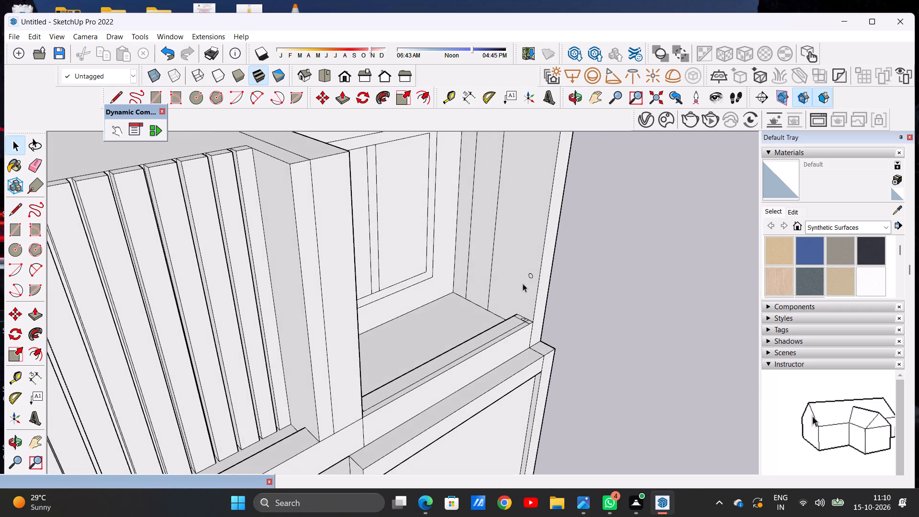
{"action": "scroll", "coordinate": [528, 267], "scroll_direction": "up", "scroll_amount": 9}
{"action": "scroll", "coordinate": [536, 317], "scroll_direction": "up", "scroll_amount": 6}
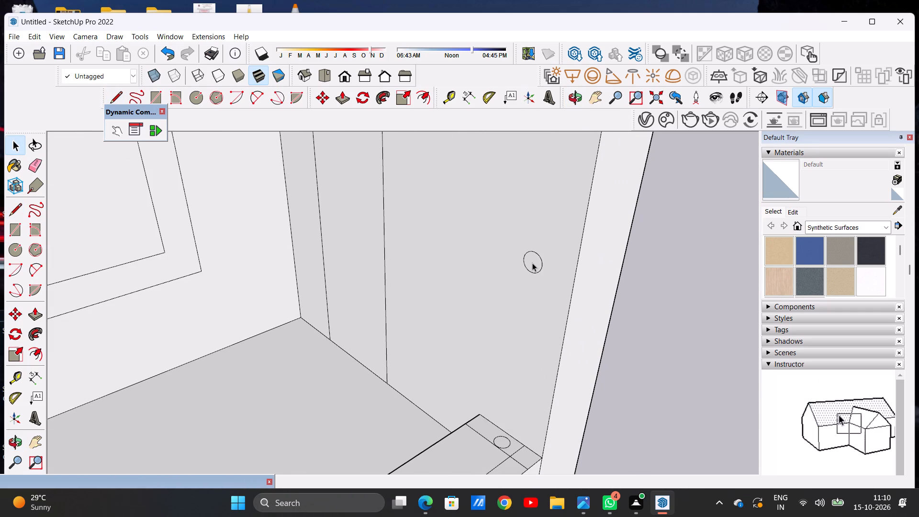
{"action": "double_click", "coordinate": [532, 263]}
{"action": "key", "text": "m"}
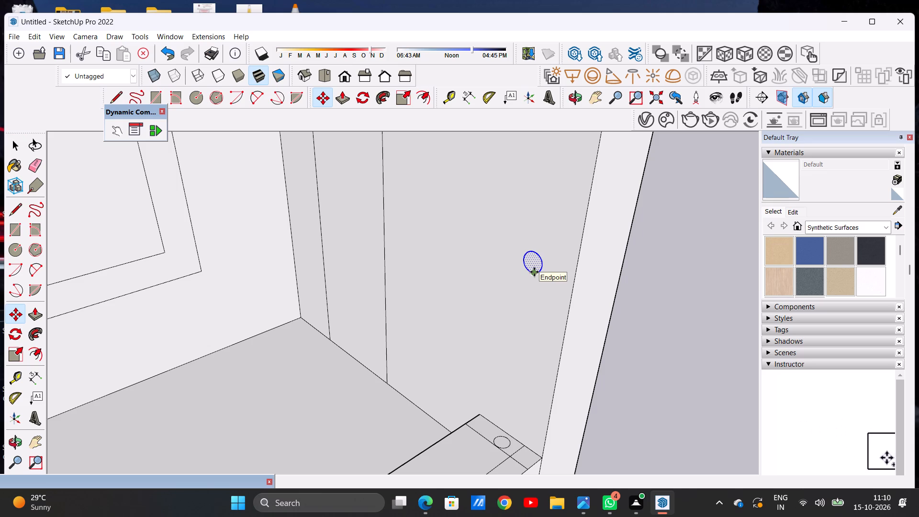
{"action": "left_click", "coordinate": [534, 272]}
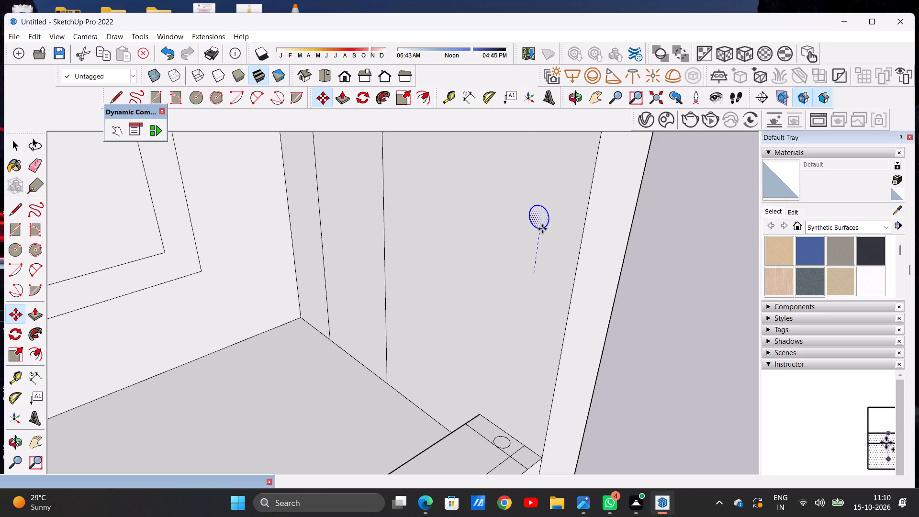
{"action": "left_click", "coordinate": [542, 228]}
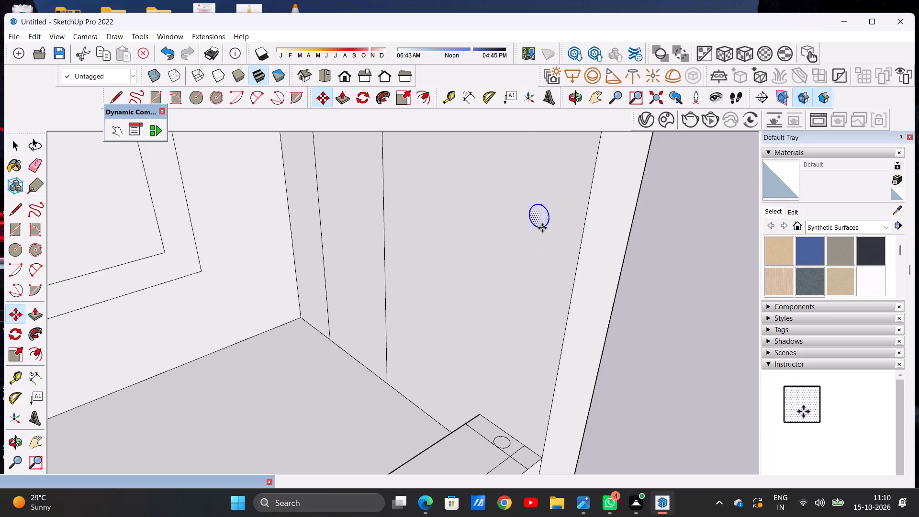
{"action": "key", "text": "space"}
{"action": "scroll", "coordinate": [493, 283], "scroll_direction": "down", "scroll_amount": 14}
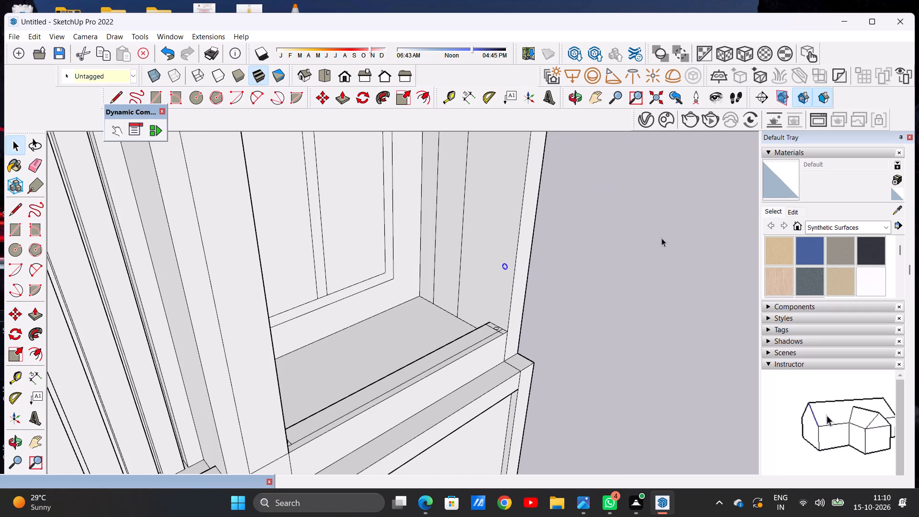
{"action": "left_click", "coordinate": [616, 268]}
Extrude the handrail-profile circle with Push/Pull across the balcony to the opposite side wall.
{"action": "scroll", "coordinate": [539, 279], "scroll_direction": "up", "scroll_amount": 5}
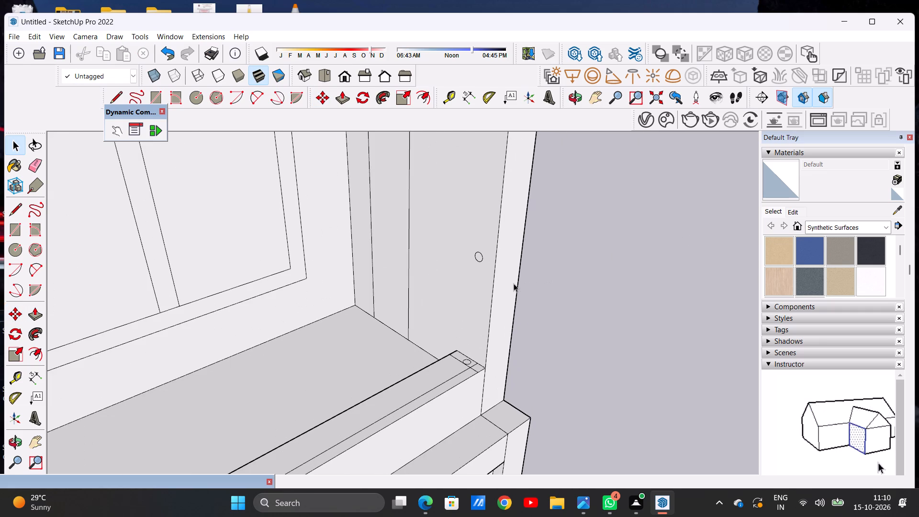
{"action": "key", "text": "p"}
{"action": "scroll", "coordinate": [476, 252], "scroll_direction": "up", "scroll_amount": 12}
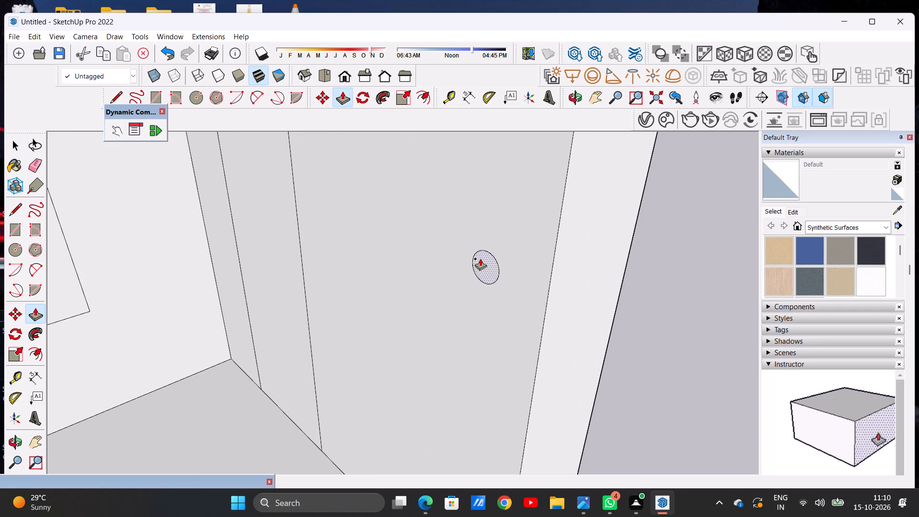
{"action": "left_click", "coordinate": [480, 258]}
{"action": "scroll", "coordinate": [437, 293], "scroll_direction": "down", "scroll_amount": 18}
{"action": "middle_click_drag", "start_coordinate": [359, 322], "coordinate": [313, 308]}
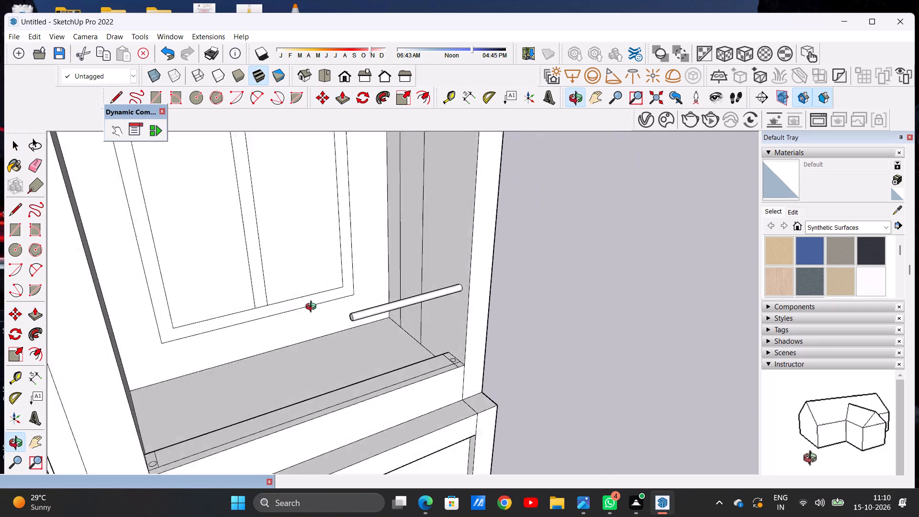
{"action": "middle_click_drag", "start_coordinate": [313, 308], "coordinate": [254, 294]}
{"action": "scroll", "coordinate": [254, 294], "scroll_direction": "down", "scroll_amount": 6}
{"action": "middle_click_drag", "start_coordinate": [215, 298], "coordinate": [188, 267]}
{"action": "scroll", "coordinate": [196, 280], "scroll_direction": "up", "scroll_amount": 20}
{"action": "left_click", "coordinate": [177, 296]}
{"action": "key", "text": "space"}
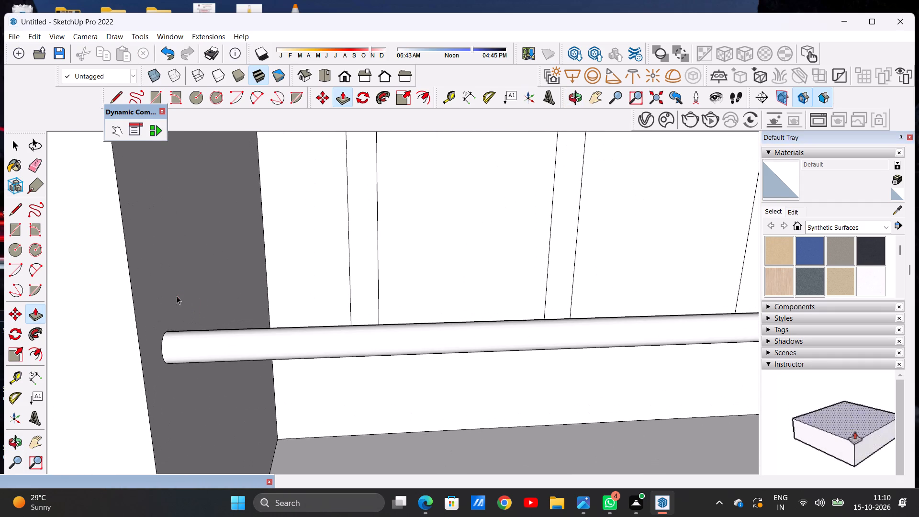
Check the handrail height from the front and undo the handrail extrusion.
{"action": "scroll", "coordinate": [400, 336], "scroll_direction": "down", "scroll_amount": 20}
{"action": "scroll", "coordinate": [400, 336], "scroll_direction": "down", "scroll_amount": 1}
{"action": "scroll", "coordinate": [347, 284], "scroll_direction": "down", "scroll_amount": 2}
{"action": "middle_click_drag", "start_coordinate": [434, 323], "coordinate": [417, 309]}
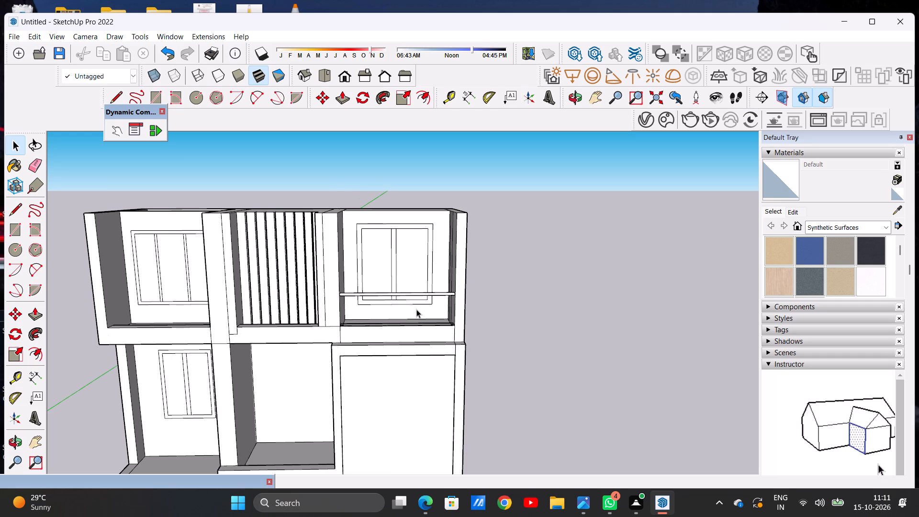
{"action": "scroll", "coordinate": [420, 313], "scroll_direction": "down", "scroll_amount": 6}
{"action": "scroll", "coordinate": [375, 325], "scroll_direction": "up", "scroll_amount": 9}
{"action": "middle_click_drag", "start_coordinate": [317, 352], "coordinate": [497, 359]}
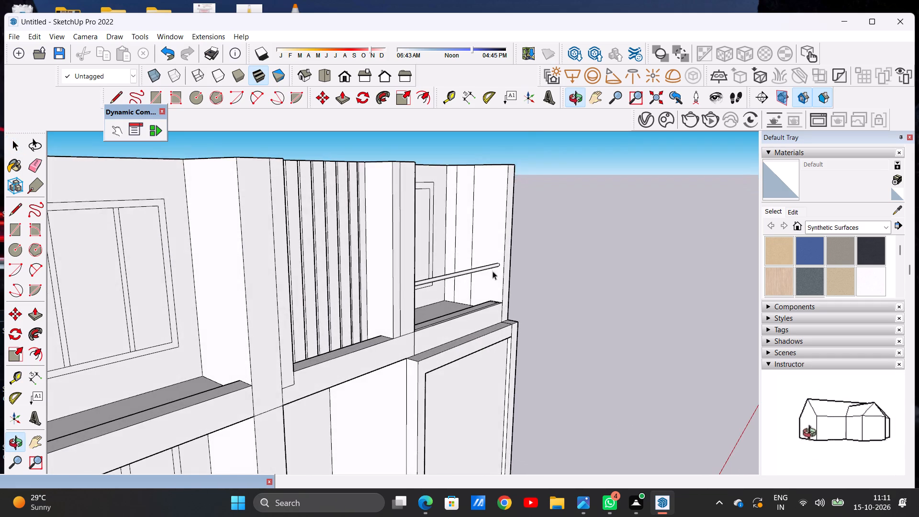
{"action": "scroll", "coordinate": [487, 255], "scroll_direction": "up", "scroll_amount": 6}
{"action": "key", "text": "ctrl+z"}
Move the handrail-profile circle further straight up the right side wall to raise the handrail height.
{"action": "scroll", "coordinate": [497, 269], "scroll_direction": "up", "scroll_amount": 14}
{"action": "double_click", "coordinate": [528, 281]}
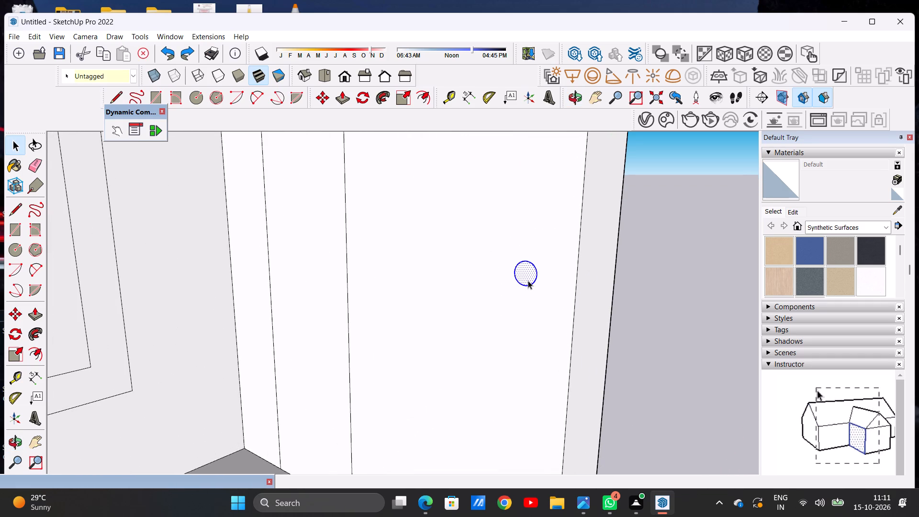
{"action": "key", "text": "m"}
{"action": "left_click", "coordinate": [526, 282]}
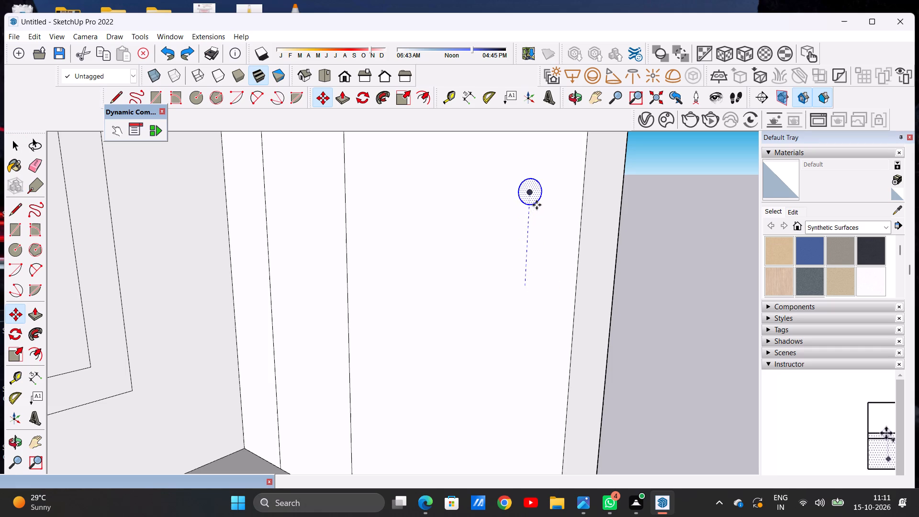
{"action": "left_click", "coordinate": [537, 205]}
{"action": "key", "text": "space"}
{"action": "scroll", "coordinate": [527, 283], "scroll_direction": "down", "scroll_amount": 6}
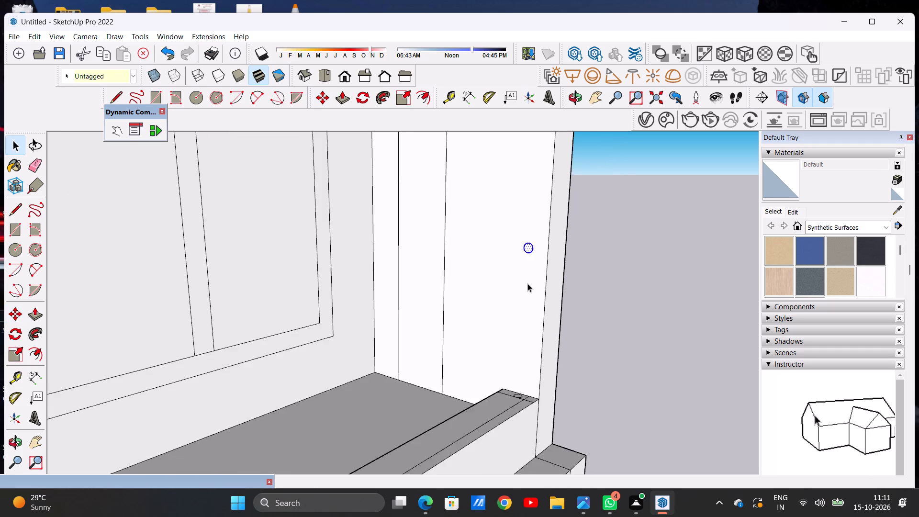
{"action": "scroll", "coordinate": [527, 283], "scroll_direction": "down", "scroll_amount": 10}
{"action": "left_click", "coordinate": [604, 251]}
Extrude the raised handrail-profile circle with Push/Pull across the balcony to the opposite side wall.
{"action": "scroll", "coordinate": [515, 257], "scroll_direction": "up", "scroll_amount": 1}
{"action": "scroll", "coordinate": [515, 257], "scroll_direction": "down", "scroll_amount": 1}
{"action": "scroll", "coordinate": [515, 257], "scroll_direction": "up", "scroll_amount": 8}
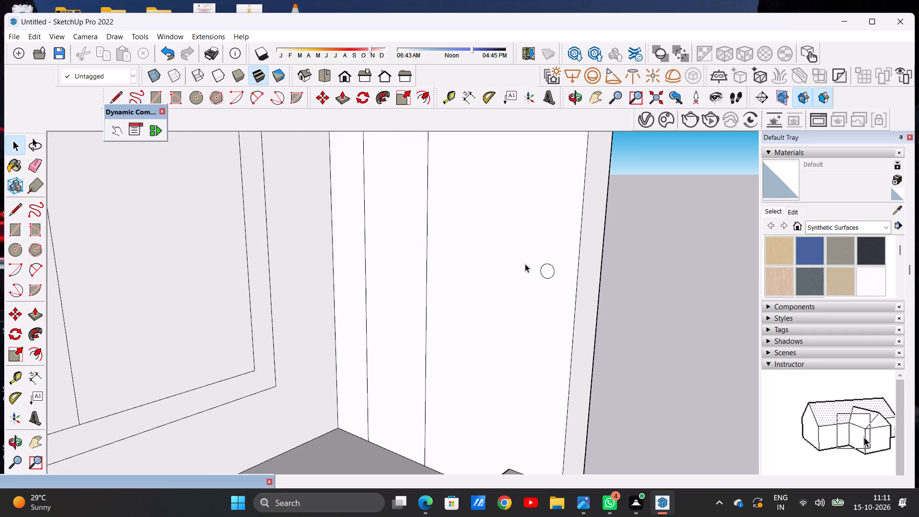
{"action": "scroll", "coordinate": [525, 264], "scroll_direction": "up", "scroll_amount": 3}
{"action": "key", "text": "p"}
{"action": "scroll", "coordinate": [552, 267], "scroll_direction": "up", "scroll_amount": 7}
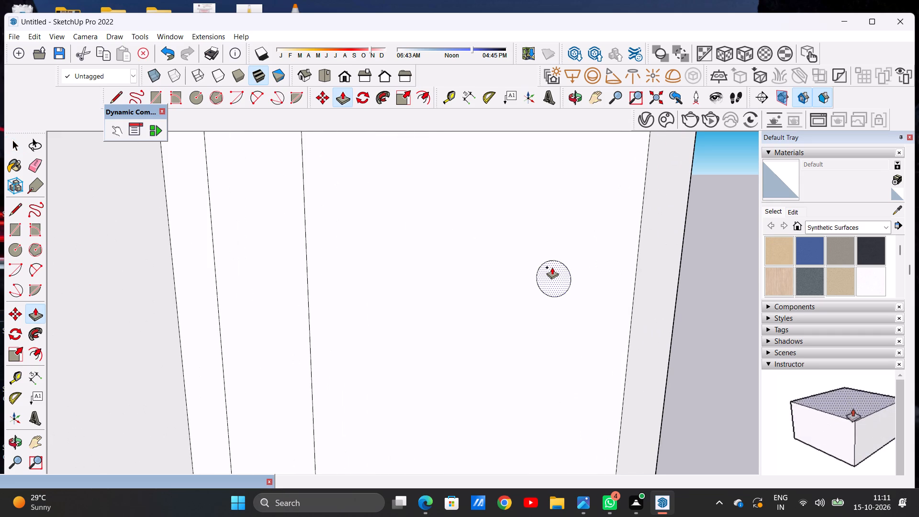
{"action": "left_click", "coordinate": [552, 267]}
{"action": "scroll", "coordinate": [435, 330], "scroll_direction": "down", "scroll_amount": 20}
{"action": "scroll", "coordinate": [435, 330], "scroll_direction": "down", "scroll_amount": 4}
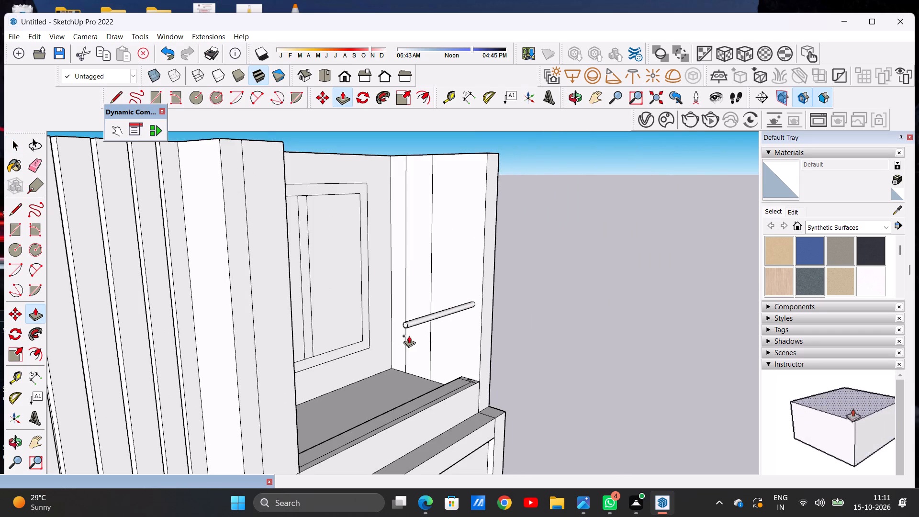
{"action": "middle_click_drag", "start_coordinate": [401, 331], "coordinate": [304, 309]}
{"action": "scroll", "coordinate": [297, 310], "scroll_direction": "up", "scroll_amount": 4}
{"action": "middle_click_drag", "start_coordinate": [322, 318], "coordinate": [197, 297]}
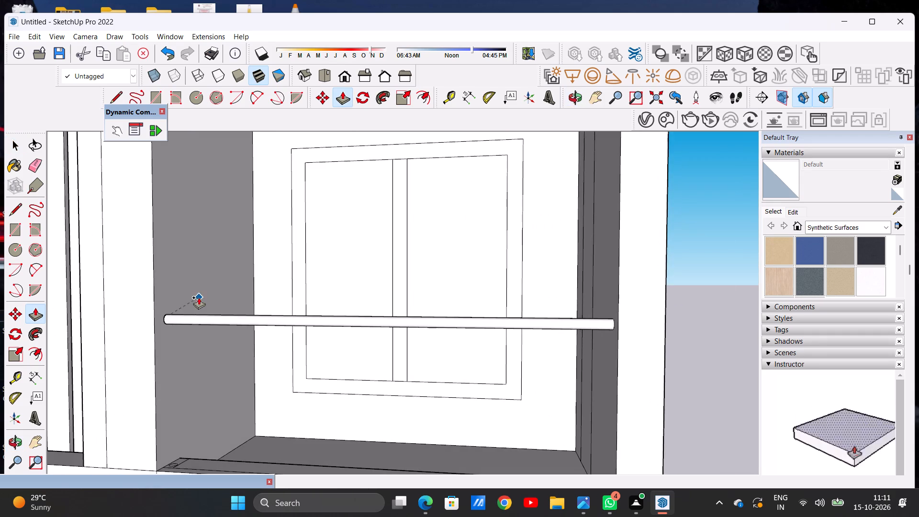
{"action": "scroll", "coordinate": [194, 298], "scroll_direction": "up", "scroll_amount": 8}
{"action": "left_click", "coordinate": [128, 293]}
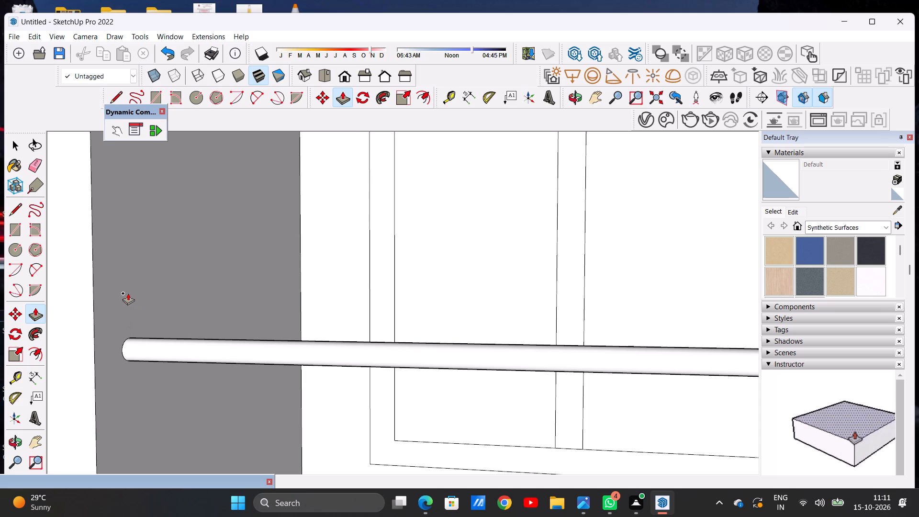
{"action": "key", "text": "space"}
Extrude the small circle at the ledge's right end upward with Push/Pull to the handrail, forming the right vertical post.
{"action": "scroll", "coordinate": [350, 330], "scroll_direction": "down", "scroll_amount": 16}
{"action": "middle_click_drag", "start_coordinate": [374, 332], "coordinate": [411, 377]}
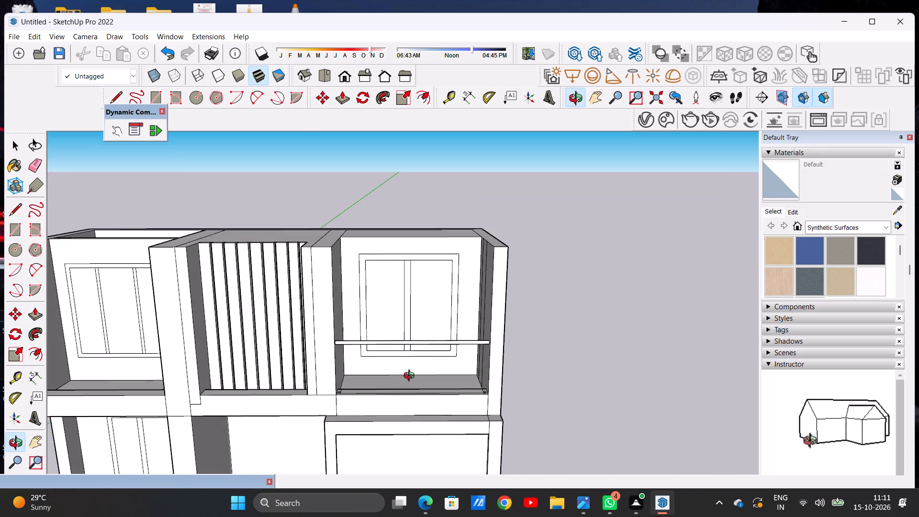
{"action": "middle_click_drag", "start_coordinate": [411, 377], "coordinate": [399, 312]}
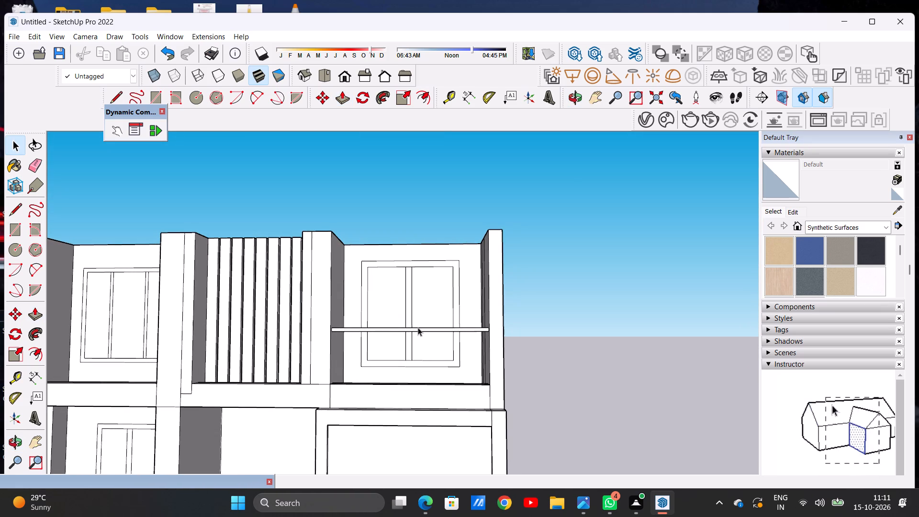
{"action": "scroll", "coordinate": [412, 353], "scroll_direction": "down", "scroll_amount": 5}
{"action": "middle_click_drag", "start_coordinate": [426, 348], "coordinate": [429, 409]}
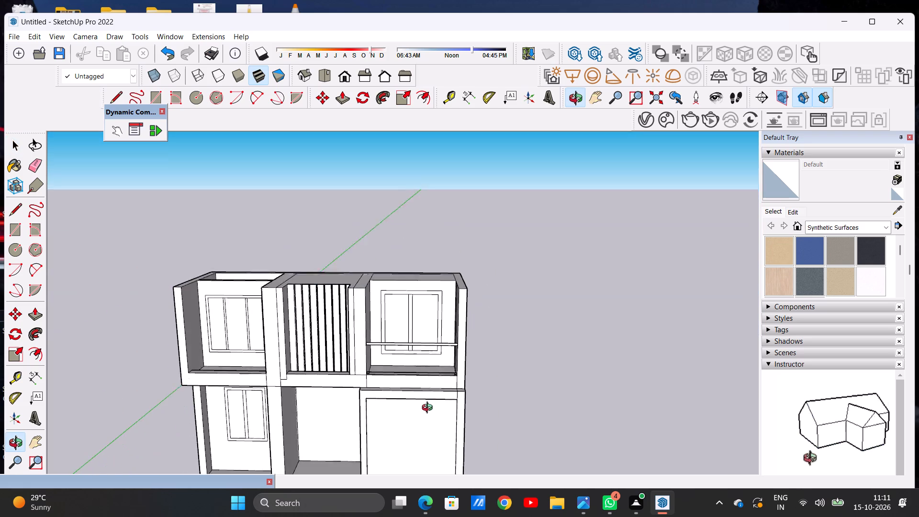
{"action": "middle_click_drag", "start_coordinate": [429, 409], "coordinate": [429, 422]}
{"action": "scroll", "coordinate": [434, 384], "scroll_direction": "up", "scroll_amount": 8}
{"action": "middle_click_drag", "start_coordinate": [454, 365], "coordinate": [459, 449]}
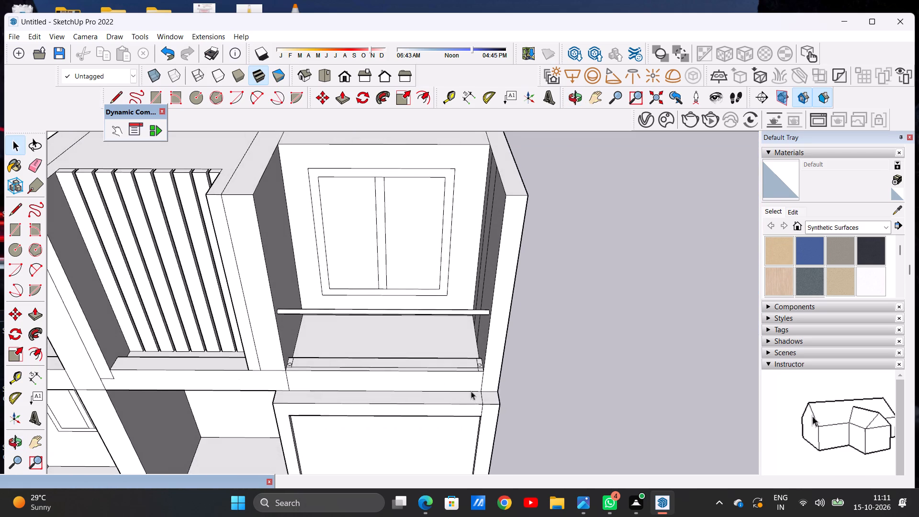
{"action": "scroll", "coordinate": [476, 355], "scroll_direction": "up", "scroll_amount": 8}
{"action": "key", "text": "p"}
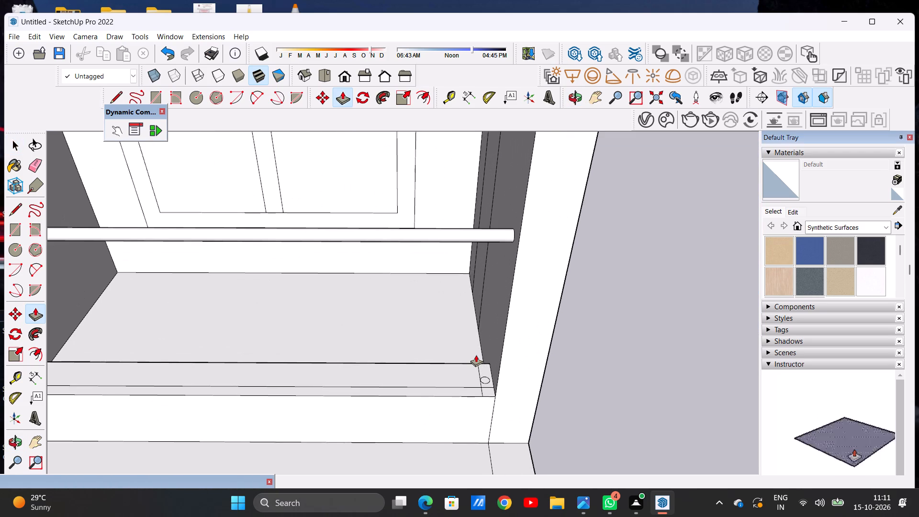
{"action": "scroll", "coordinate": [498, 387], "scroll_direction": "up", "scroll_amount": 16}
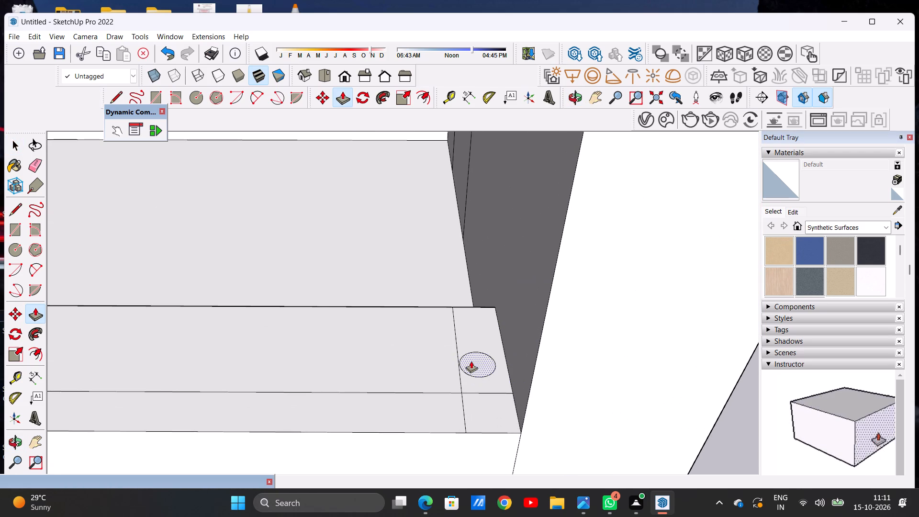
{"action": "left_click", "coordinate": [471, 361]}
{"action": "scroll", "coordinate": [493, 299], "scroll_direction": "down", "scroll_amount": 14}
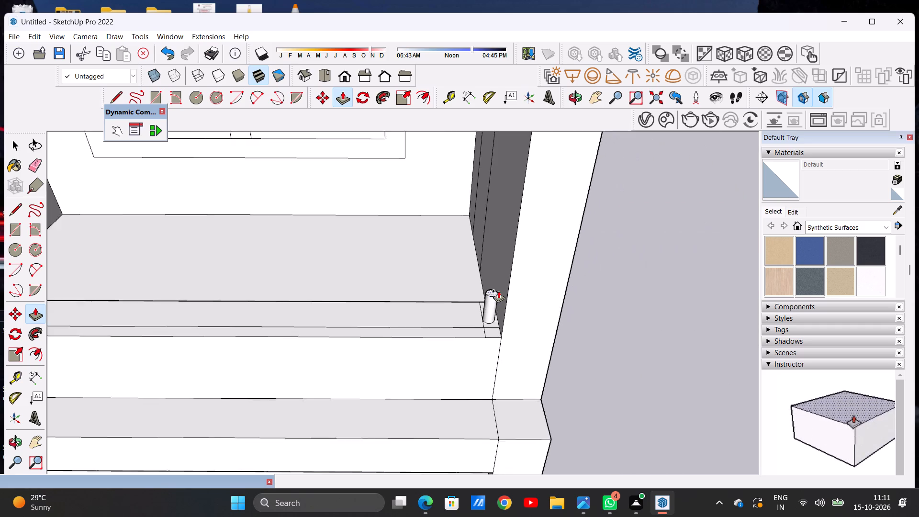
{"action": "scroll", "coordinate": [498, 291], "scroll_direction": "down", "scroll_amount": 7}
{"action": "scroll", "coordinate": [494, 223], "scroll_direction": "up", "scroll_amount": 9}
{"action": "scroll", "coordinate": [494, 223], "scroll_direction": "down", "scroll_amount": 1}
{"action": "scroll", "coordinate": [494, 223], "scroll_direction": "up", "scroll_amount": 1}
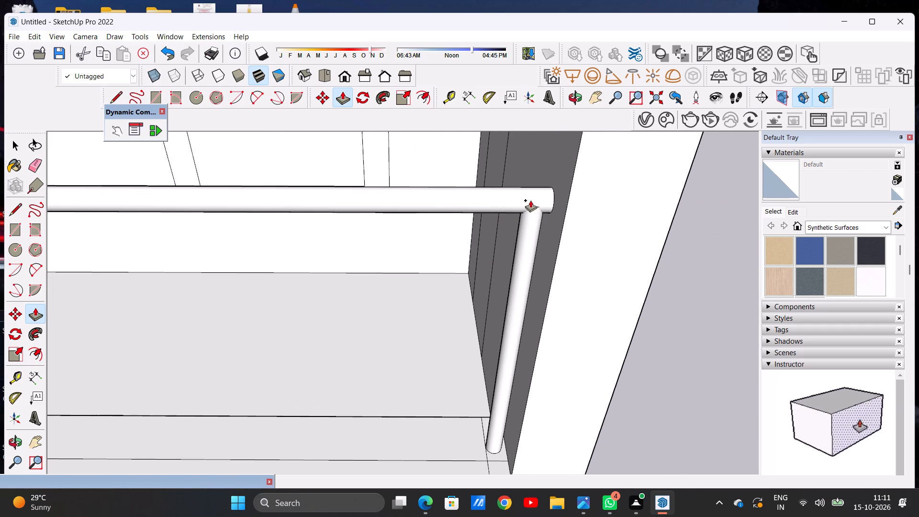
{"action": "left_click", "coordinate": [531, 199]}
Extrude the matching circle at the ledge's left end upward with Push/Pull to the handrail, forming the left vertical post.
{"action": "scroll", "coordinate": [553, 305], "scroll_direction": "down", "scroll_amount": 12}
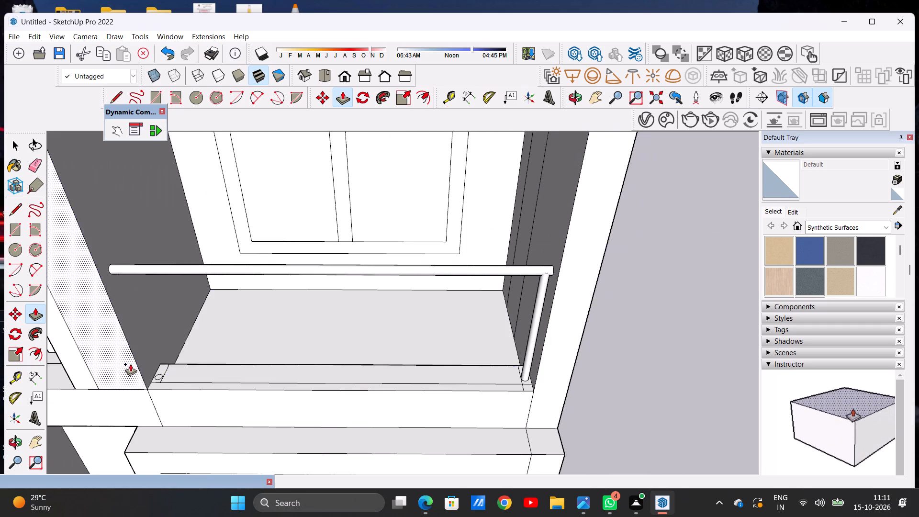
{"action": "scroll", "coordinate": [130, 364], "scroll_direction": "up", "scroll_amount": 20}
{"action": "scroll", "coordinate": [130, 364], "scroll_direction": "up", "scroll_amount": 3}
{"action": "left_click", "coordinate": [173, 420]}
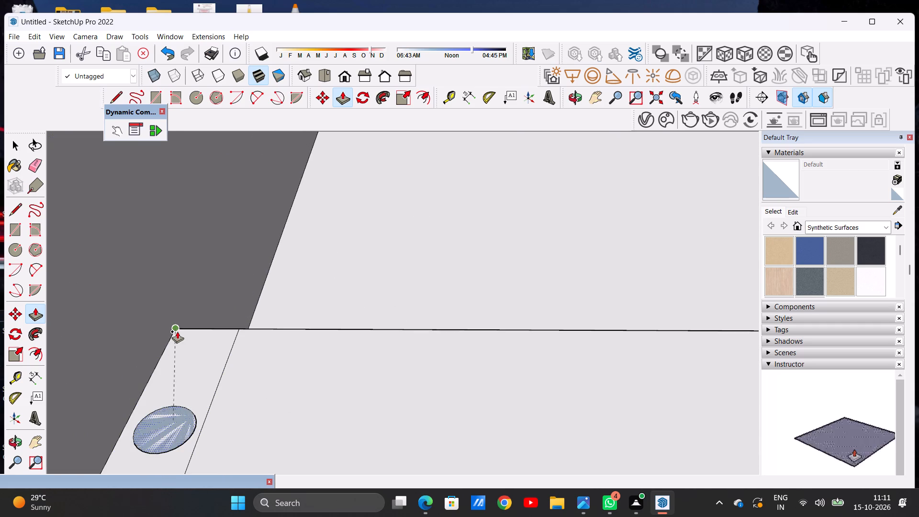
{"action": "scroll", "coordinate": [159, 321], "scroll_direction": "down", "scroll_amount": 20}
{"action": "scroll", "coordinate": [159, 321], "scroll_direction": "down", "scroll_amount": 7}
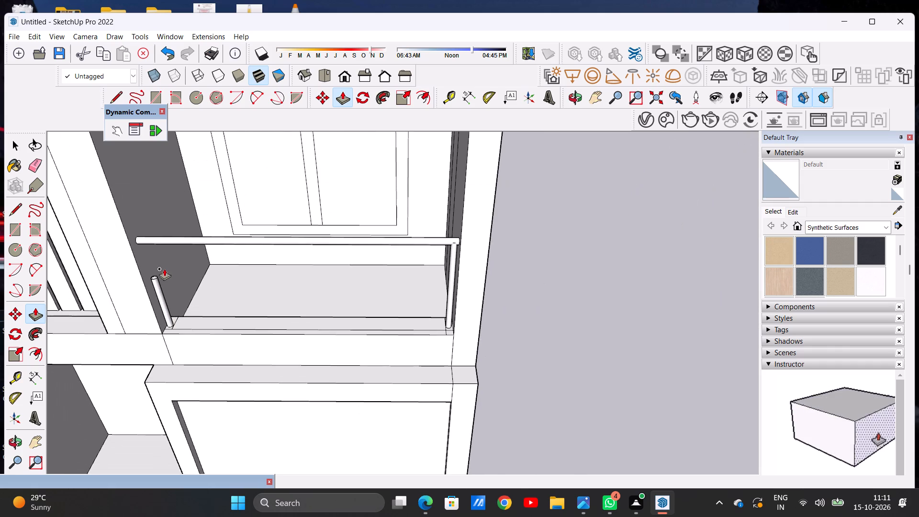
{"action": "scroll", "coordinate": [164, 251], "scroll_direction": "up", "scroll_amount": 9}
{"action": "scroll", "coordinate": [163, 250], "scroll_direction": "down", "scroll_amount": 1}
{"action": "scroll", "coordinate": [163, 250], "scroll_direction": "up", "scroll_amount": 1}
{"action": "scroll", "coordinate": [163, 250], "scroll_direction": "down", "scroll_amount": 1}
{"action": "scroll", "coordinate": [163, 250], "scroll_direction": "up", "scroll_amount": 2}
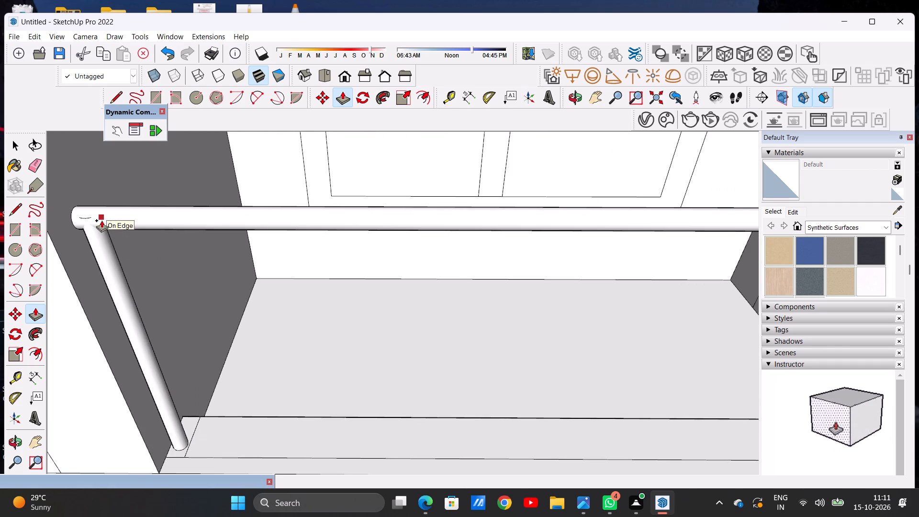
{"action": "left_click", "coordinate": [103, 224]}
{"action": "key", "text": "space"}
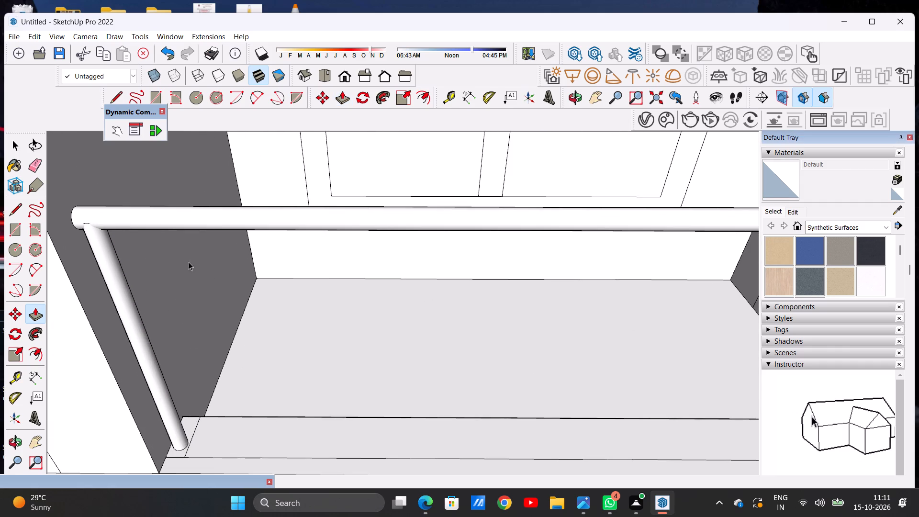
Extrude the ledge strip between the two posts upward with Push/Pull to the underside of the handrail as a solid railing panel.
{"action": "scroll", "coordinate": [287, 297], "scroll_direction": "down", "scroll_amount": 11}
{"action": "middle_click_drag", "start_coordinate": [417, 364], "coordinate": [411, 352]}
{"action": "scroll", "coordinate": [480, 338], "scroll_direction": "up", "scroll_amount": 7}
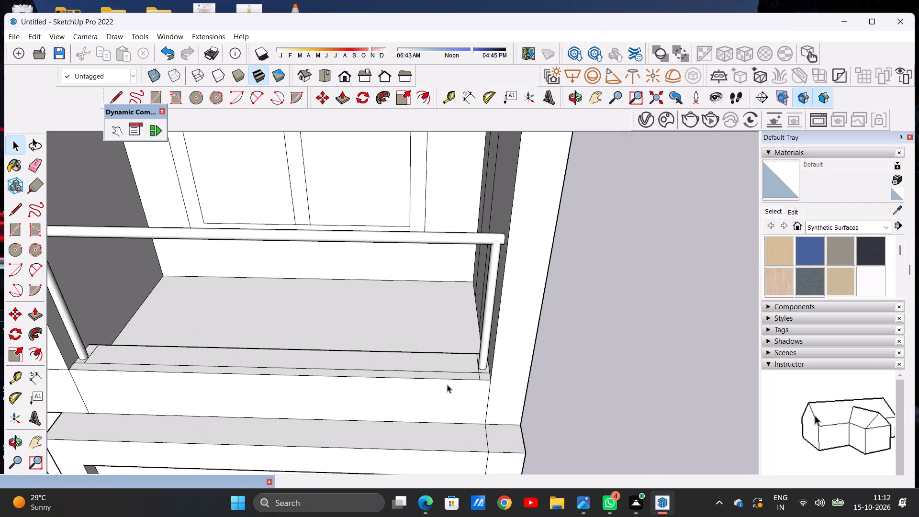
{"action": "key", "text": "p"}
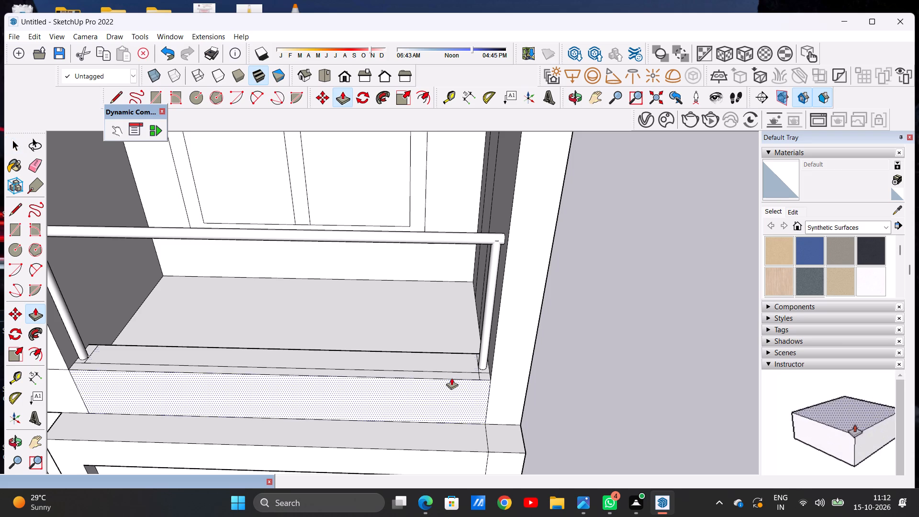
{"action": "scroll", "coordinate": [455, 357], "scroll_direction": "up", "scroll_amount": 4}
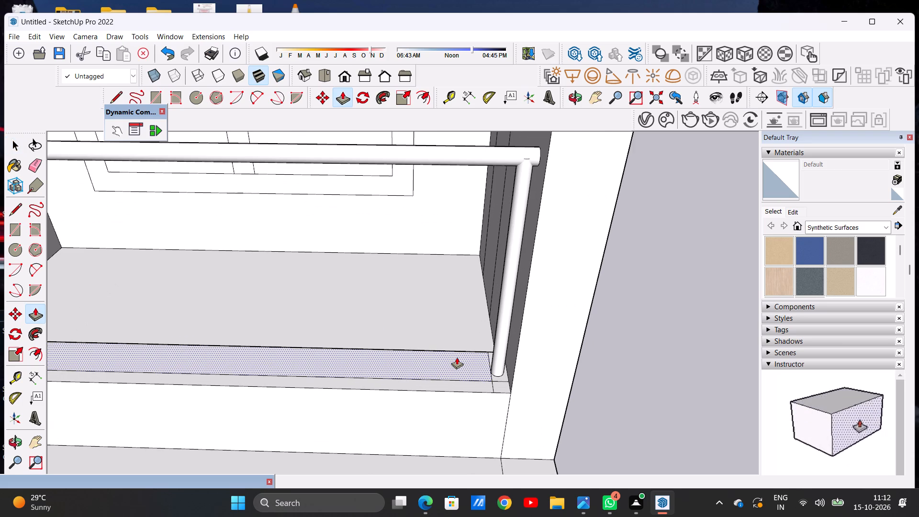
{"action": "left_click", "coordinate": [457, 357]}
{"action": "scroll", "coordinate": [469, 291], "scroll_direction": "down", "scroll_amount": 12}
{"action": "scroll", "coordinate": [477, 269], "scroll_direction": "up", "scroll_amount": 5}
{"action": "middle_click_drag", "start_coordinate": [477, 289], "coordinate": [478, 241]}
{"action": "scroll", "coordinate": [486, 256], "scroll_direction": "up", "scroll_amount": 11}
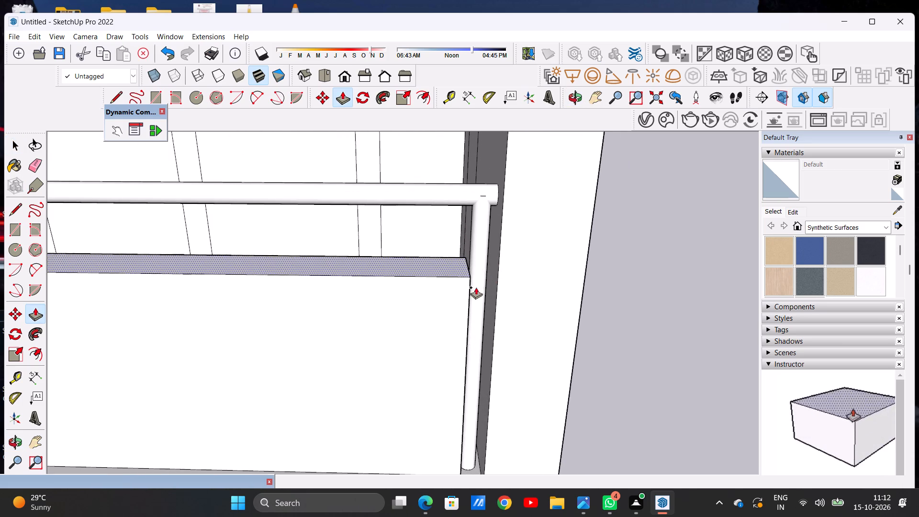
{"action": "middle_click_drag", "start_coordinate": [475, 291], "coordinate": [460, 221]}
{"action": "scroll", "coordinate": [459, 218], "scroll_direction": "up", "scroll_amount": 5}
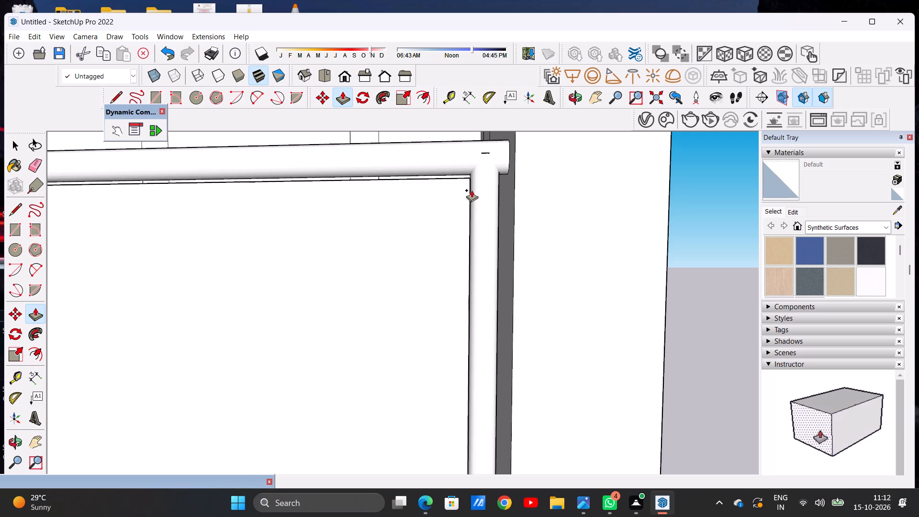
{"action": "middle_click_drag", "start_coordinate": [471, 191], "coordinate": [501, 299]}
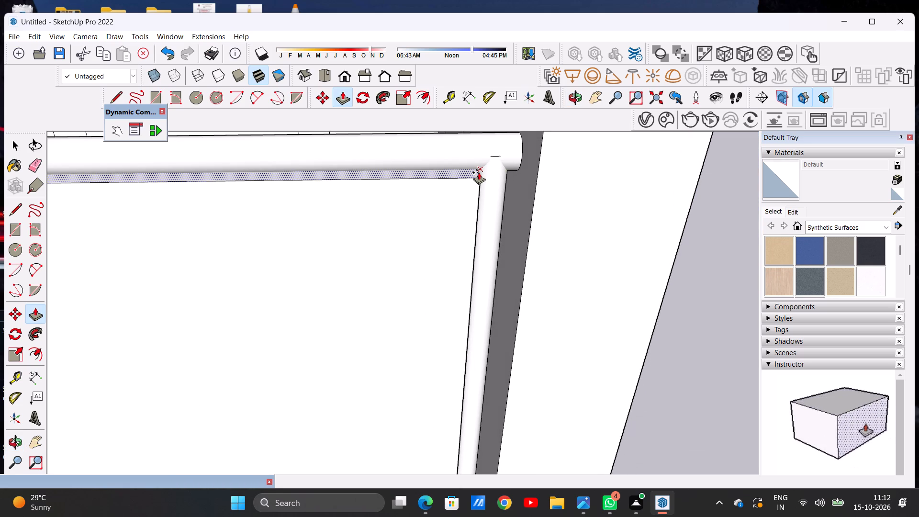
{"action": "left_click", "coordinate": [479, 172]}
{"action": "key", "text": "space"}
Examine the finished balcony railing and the whole two-storey elevation from the front and from above.
{"action": "scroll", "coordinate": [501, 263], "scroll_direction": "down", "scroll_amount": 9}
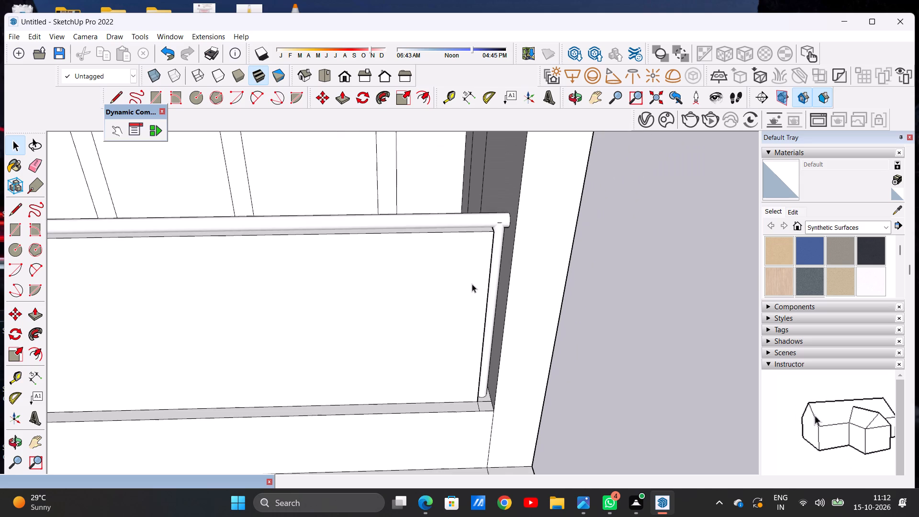
{"action": "middle_click_drag", "start_coordinate": [337, 300], "coordinate": [394, 263]}
{"action": "scroll", "coordinate": [440, 242], "scroll_direction": "down", "scroll_amount": 11}
{"action": "scroll", "coordinate": [466, 242], "scroll_direction": "up", "scroll_amount": 1}
{"action": "scroll", "coordinate": [469, 258], "scroll_direction": "down", "scroll_amount": 11}
{"action": "middle_click_drag", "start_coordinate": [448, 281], "coordinate": [368, 242]}
{"action": "scroll", "coordinate": [480, 289], "scroll_direction": "up", "scroll_amount": 7}
{"action": "scroll", "coordinate": [435, 274], "scroll_direction": "down", "scroll_amount": 5}
{"action": "scroll", "coordinate": [488, 300], "scroll_direction": "down", "scroll_amount": 2}
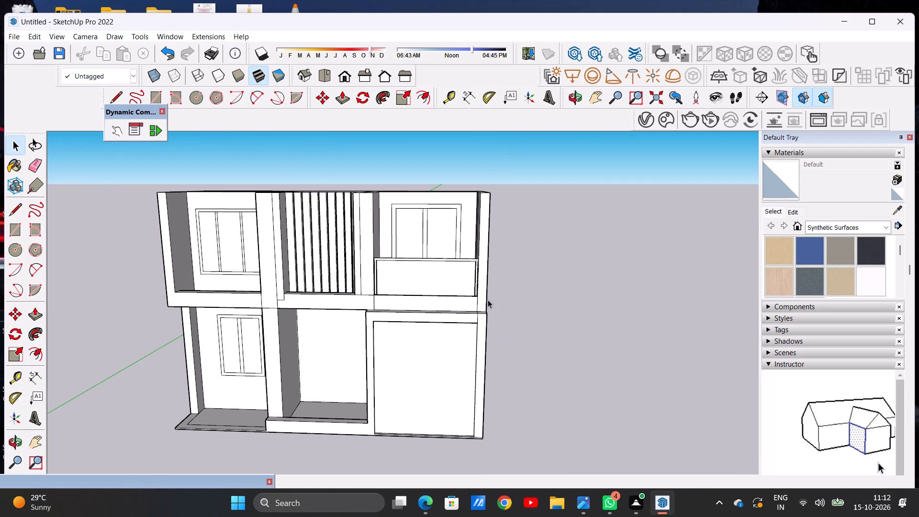
{"action": "middle_click_drag", "start_coordinate": [448, 247], "coordinate": [452, 241]}
{"action": "scroll", "coordinate": [505, 297], "scroll_direction": "down", "scroll_amount": 9}
{"action": "scroll", "coordinate": [432, 276], "scroll_direction": "up", "scroll_amount": 6}
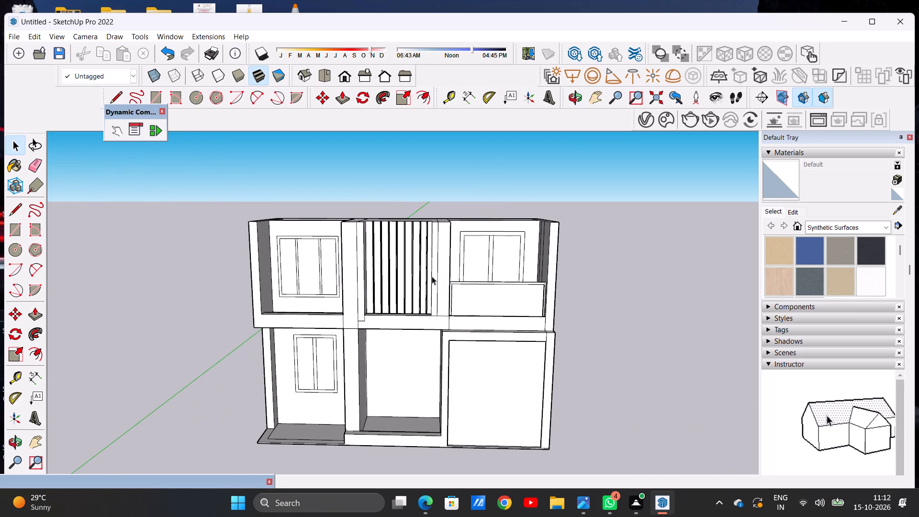
{"action": "middle_click_drag", "start_coordinate": [431, 276], "coordinate": [430, 292]}
{"action": "scroll", "coordinate": [473, 289], "scroll_direction": "down", "scroll_amount": 7}
{"action": "scroll", "coordinate": [429, 250], "scroll_direction": "up", "scroll_amount": 8}
{"action": "scroll", "coordinate": [551, 288], "scroll_direction": "down", "scroll_amount": 2}
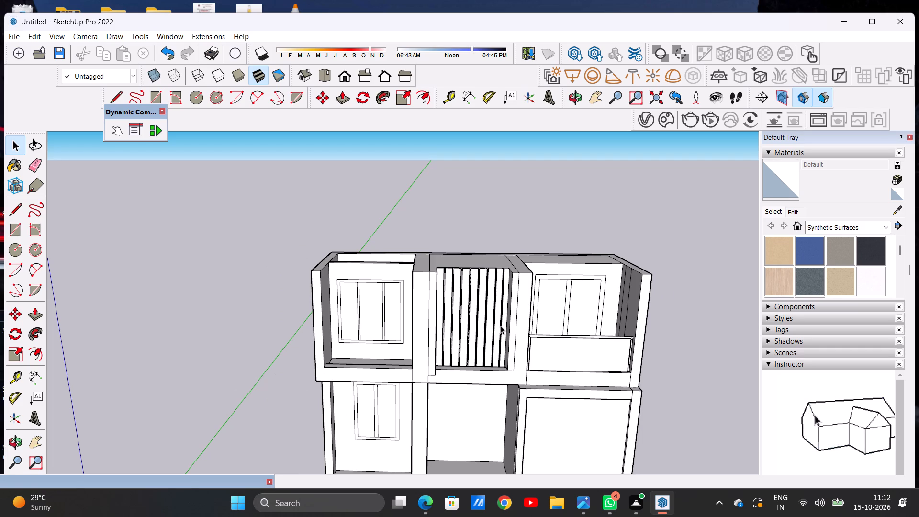
{"action": "scroll", "coordinate": [522, 316], "scroll_direction": "down", "scroll_amount": 4}
{"action": "middle_click_drag", "start_coordinate": [459, 276], "coordinate": [431, 415]}
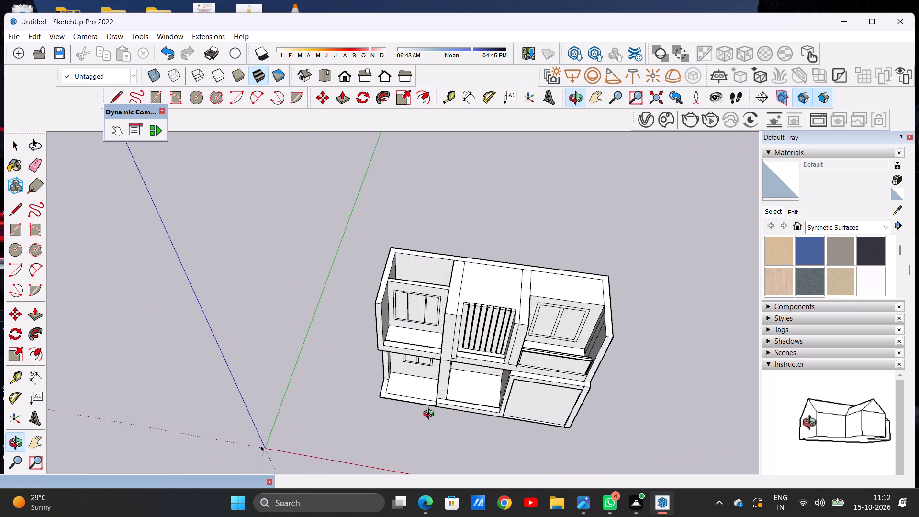
{"action": "middle_click_drag", "start_coordinate": [431, 415], "coordinate": [459, 446]}
{"action": "scroll", "coordinate": [473, 292], "scroll_direction": "up", "scroll_amount": 8}
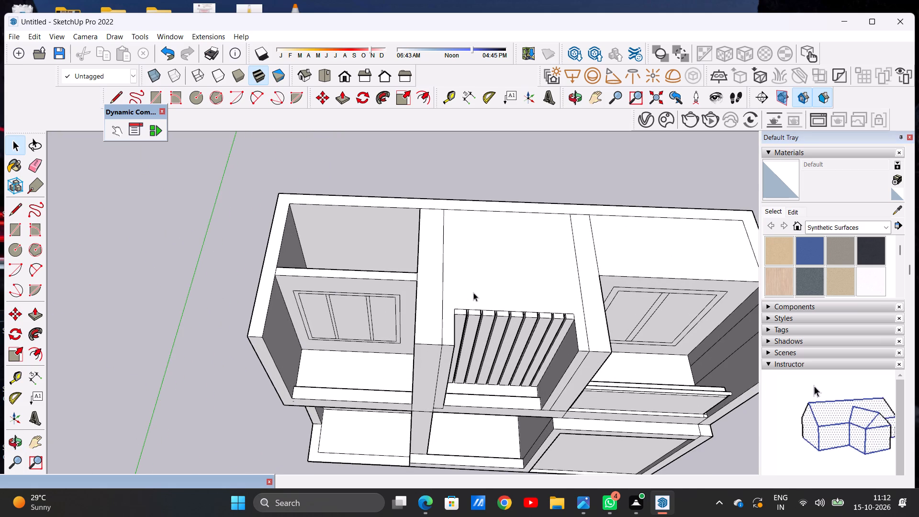
{"action": "scroll", "coordinate": [464, 281], "scroll_direction": "down", "scroll_amount": 3}
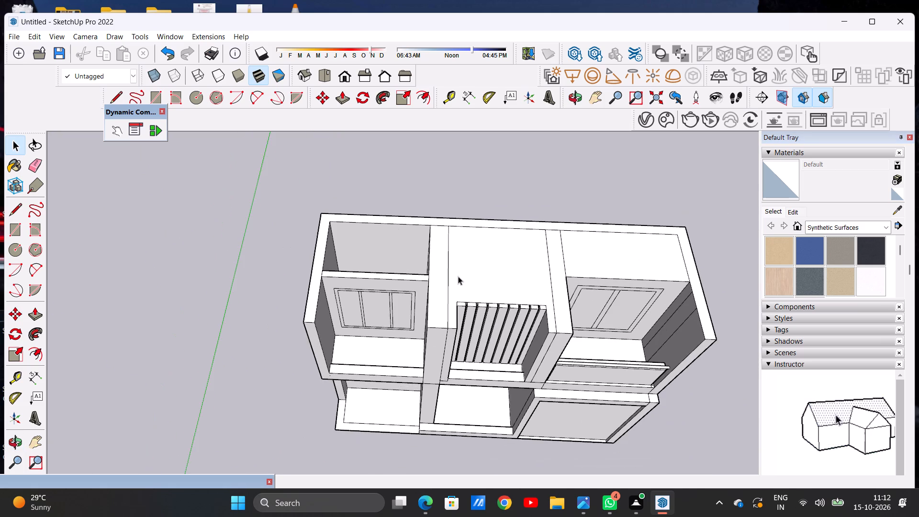
Move the recessed face behind the upper-floor left bay straight up to the top corner of the surrounding walls.
{"action": "middle_click_drag", "start_coordinate": [382, 220], "coordinate": [389, 289]}
{"action": "scroll", "coordinate": [391, 290], "scroll_direction": "up", "scroll_amount": 9}
{"action": "scroll", "coordinate": [417, 252], "scroll_direction": "down", "scroll_amount": 6}
{"action": "middle_click_drag", "start_coordinate": [417, 251], "coordinate": [419, 275]}
{"action": "scroll", "coordinate": [419, 275], "scroll_direction": "up", "scroll_amount": 7}
{"action": "double_click", "coordinate": [419, 275]}
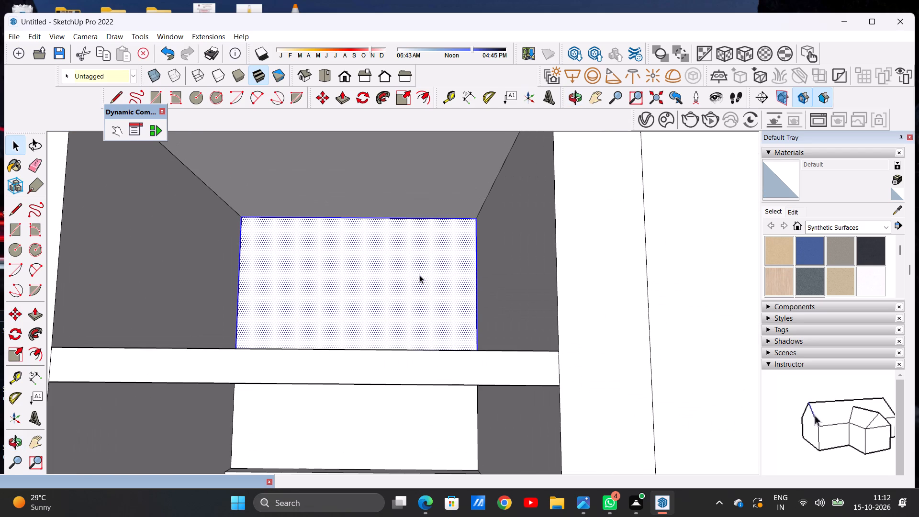
{"action": "key", "text": "m"}
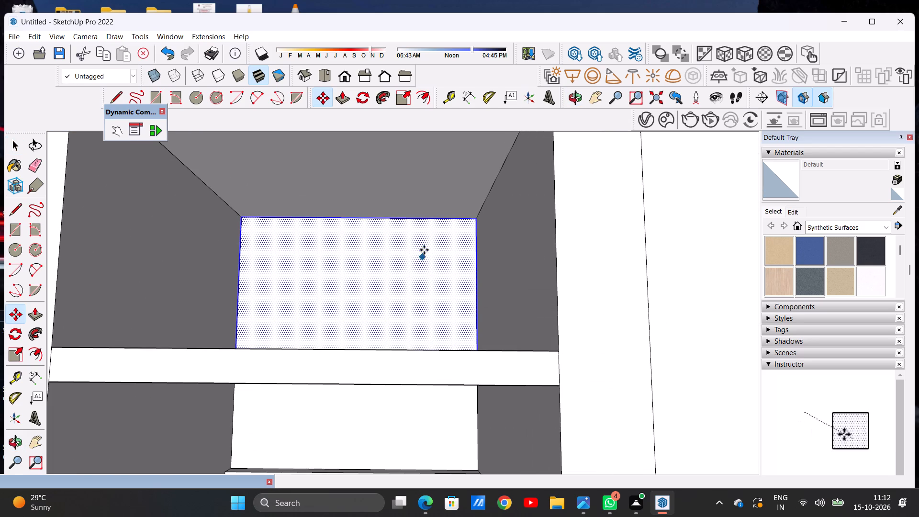
{"action": "left_click", "coordinate": [476, 223]}
{"action": "scroll", "coordinate": [481, 200], "scroll_direction": "down", "scroll_amount": 13}
{"action": "scroll", "coordinate": [494, 171], "scroll_direction": "up", "scroll_amount": 14}
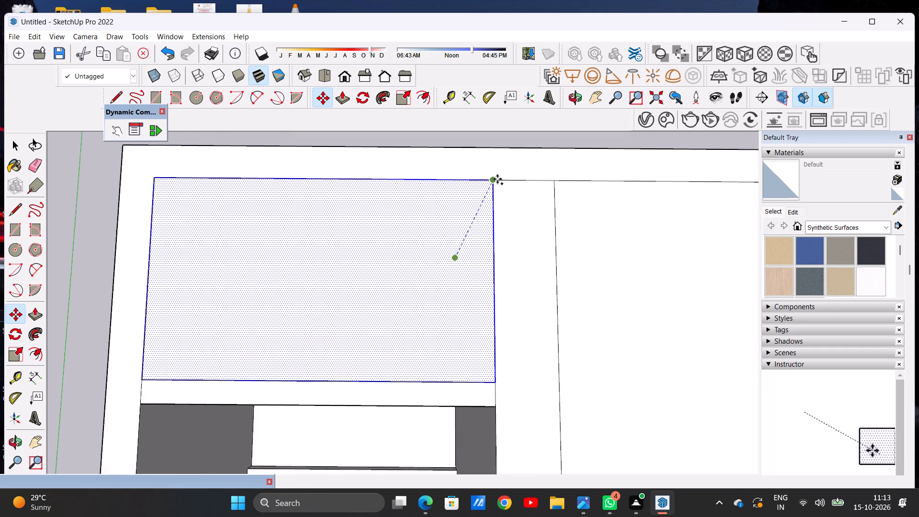
{"action": "left_click", "coordinate": [494, 178]}
{"action": "key", "text": "space"}
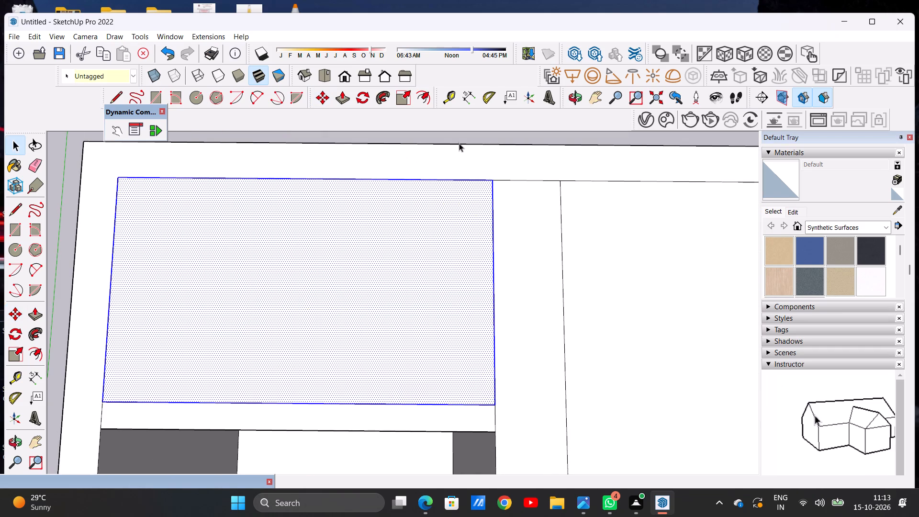
{"action": "left_click", "coordinate": [450, 135]}
Examine the filled left-bay top and the whole building from above and from the front.
{"action": "scroll", "coordinate": [462, 245], "scroll_direction": "down", "scroll_amount": 17}
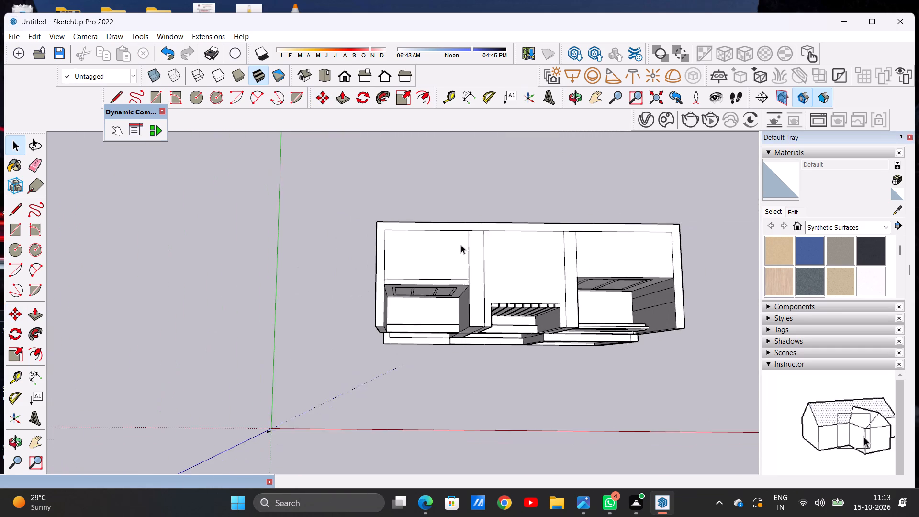
{"action": "scroll", "coordinate": [451, 245], "scroll_direction": "down", "scroll_amount": 5}
{"action": "middle_click_drag", "start_coordinate": [465, 301], "coordinate": [467, 185]}
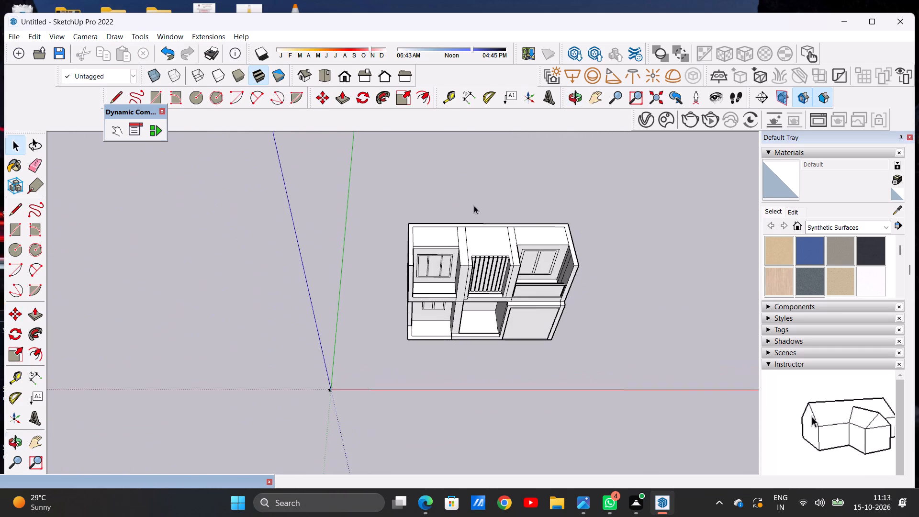
{"action": "scroll", "coordinate": [512, 246], "scroll_direction": "up", "scroll_amount": 5}
{"action": "middle_click_drag", "start_coordinate": [488, 248], "coordinate": [474, 217]}
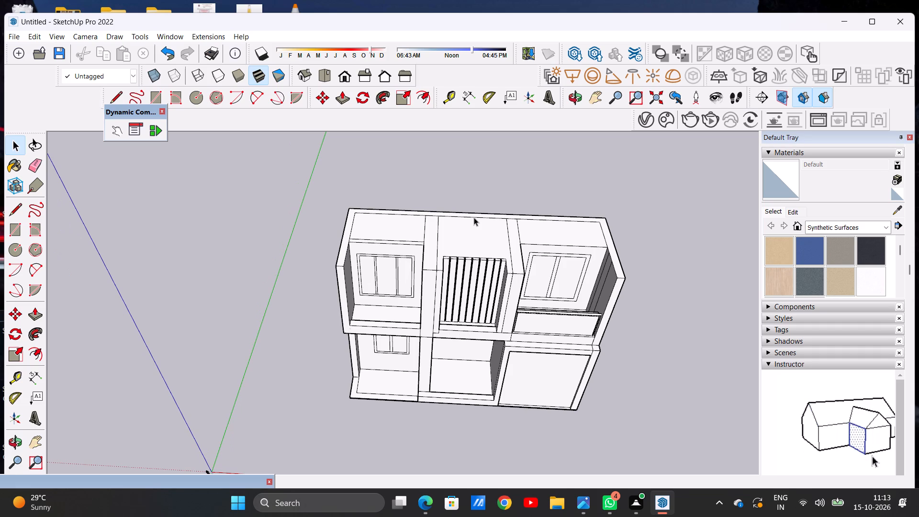
{"action": "scroll", "coordinate": [404, 237], "scroll_direction": "up", "scroll_amount": 5}
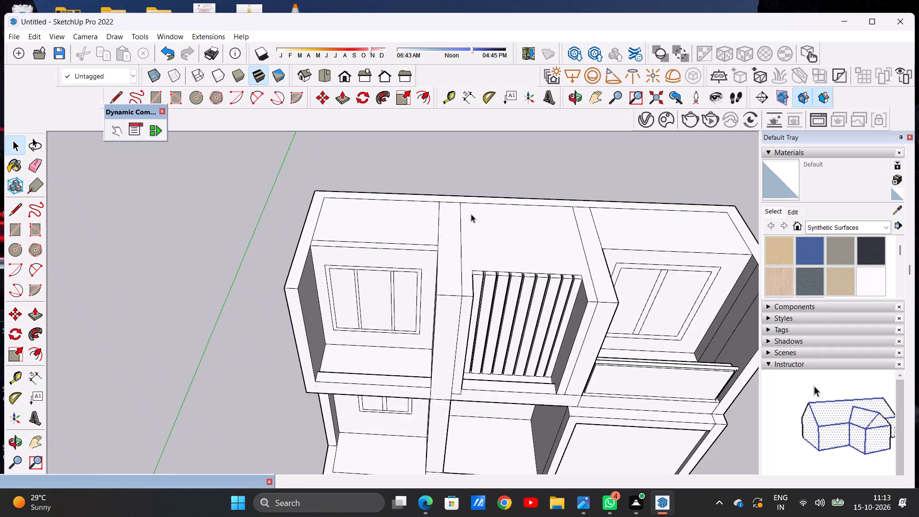
{"action": "middle_click_drag", "start_coordinate": [468, 212], "coordinate": [473, 297]}
{"action": "scroll", "coordinate": [420, 255], "scroll_direction": "down", "scroll_amount": 8}
{"action": "scroll", "coordinate": [418, 255], "scroll_direction": "up", "scroll_amount": 1}
{"action": "scroll", "coordinate": [418, 255], "scroll_direction": "down", "scroll_amount": 1}
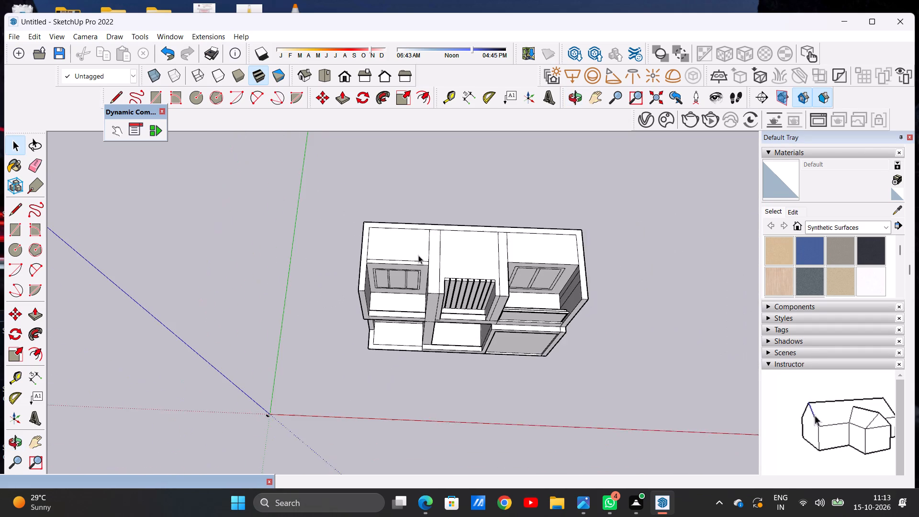
Extrude the top face above the upper-floor left bay upward with Push/Pull into a low roof slab.
{"action": "scroll", "coordinate": [448, 242], "scroll_direction": "up", "scroll_amount": 5}
{"action": "key", "text": "p"}
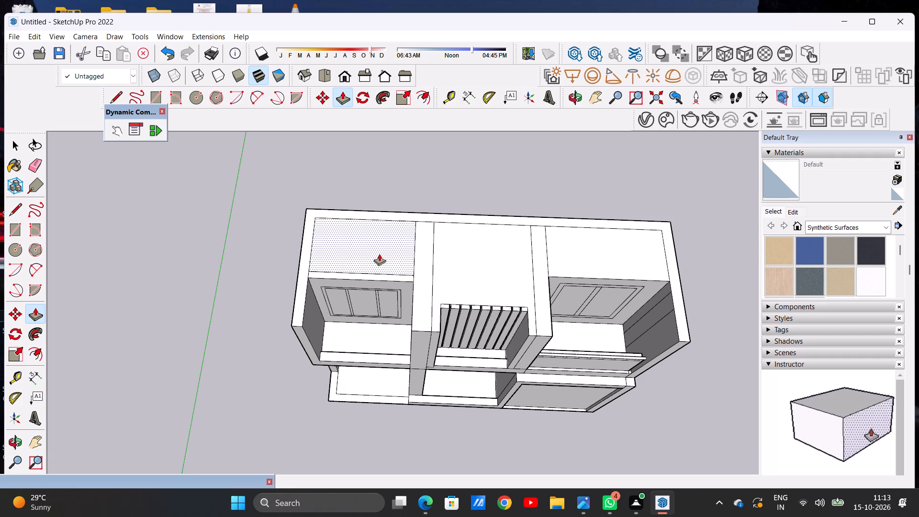
{"action": "left_click", "coordinate": [379, 254]}
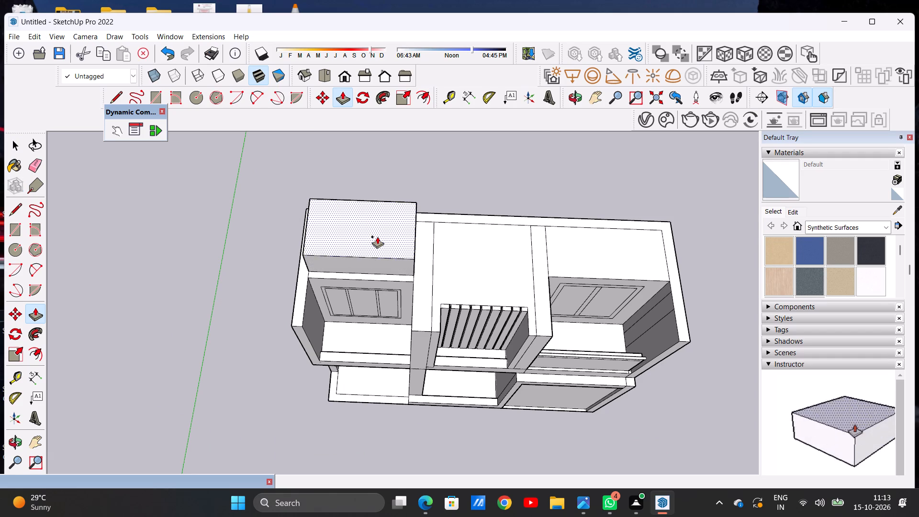
{"action": "middle_click_drag", "start_coordinate": [380, 257], "coordinate": [396, 139]}
{"action": "scroll", "coordinate": [365, 229], "scroll_direction": "up", "scroll_amount": 12}
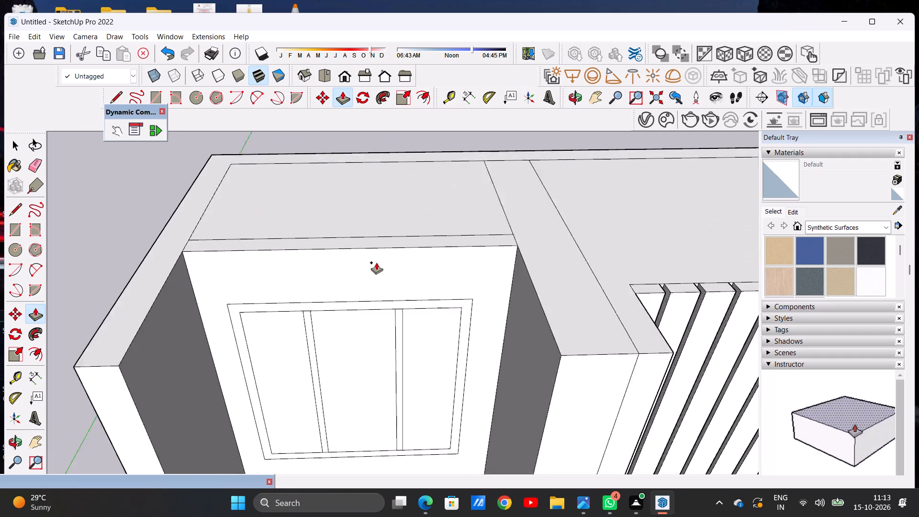
{"action": "middle_click_drag", "start_coordinate": [373, 258], "coordinate": [363, 236]}
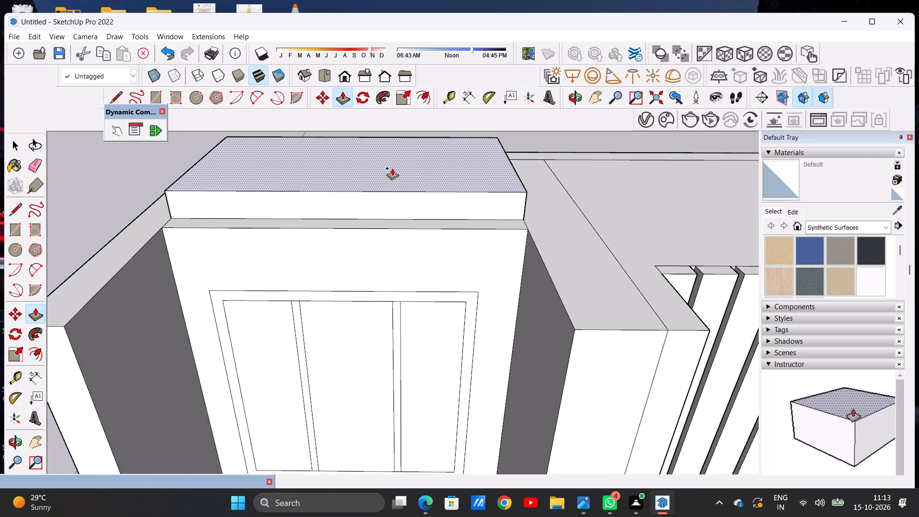
{"action": "left_click", "coordinate": [404, 169]}
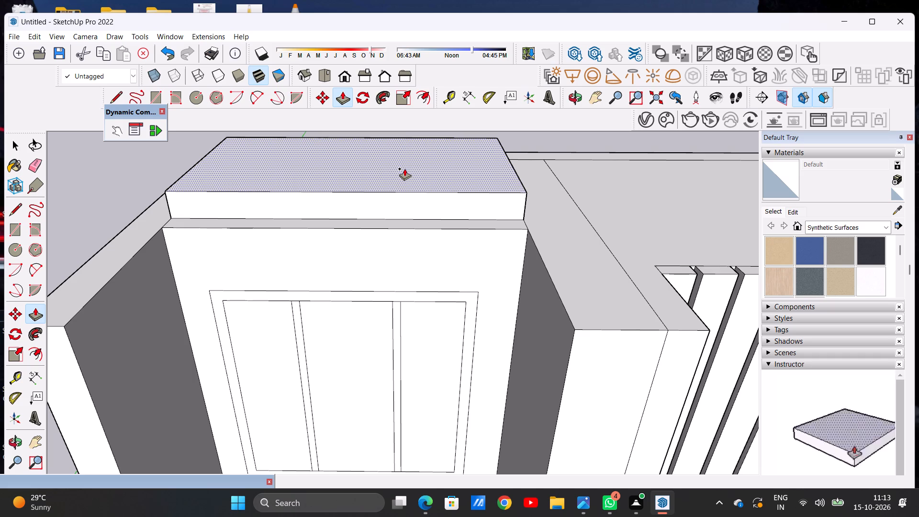
{"action": "key", "text": "space"}
Pull the front face of the left-bay roof slab forward to the front edge of the adjoining pillar.
{"action": "scroll", "coordinate": [384, 292], "scroll_direction": "down", "scroll_amount": 17}
{"action": "middle_click_drag", "start_coordinate": [399, 328], "coordinate": [396, 298]}
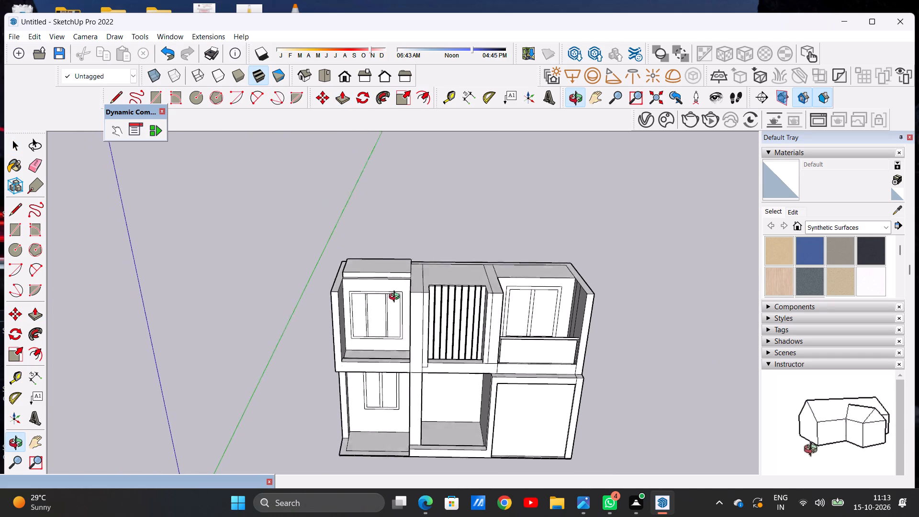
{"action": "middle_click_drag", "start_coordinate": [396, 298], "coordinate": [359, 330]}
{"action": "scroll", "coordinate": [389, 283], "scroll_direction": "up", "scroll_amount": 7}
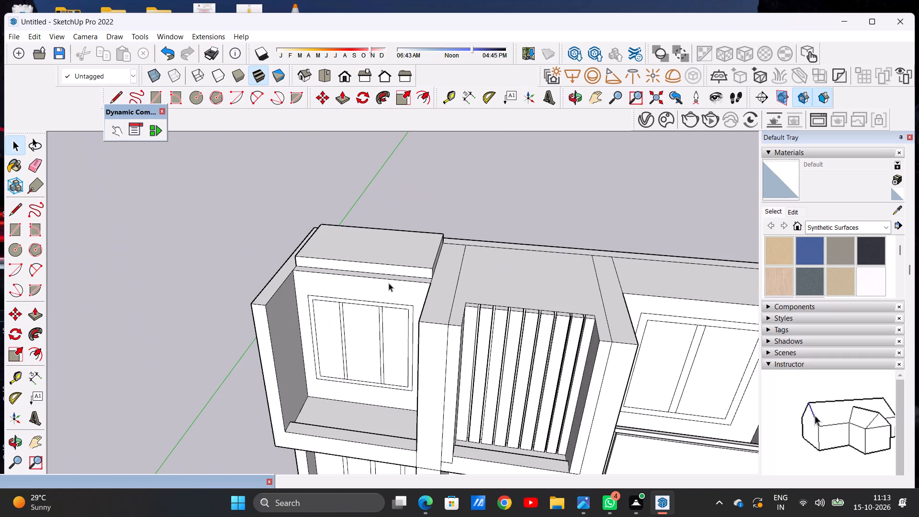
{"action": "key", "text": "p"}
{"action": "scroll", "coordinate": [408, 263], "scroll_direction": "up", "scroll_amount": 9}
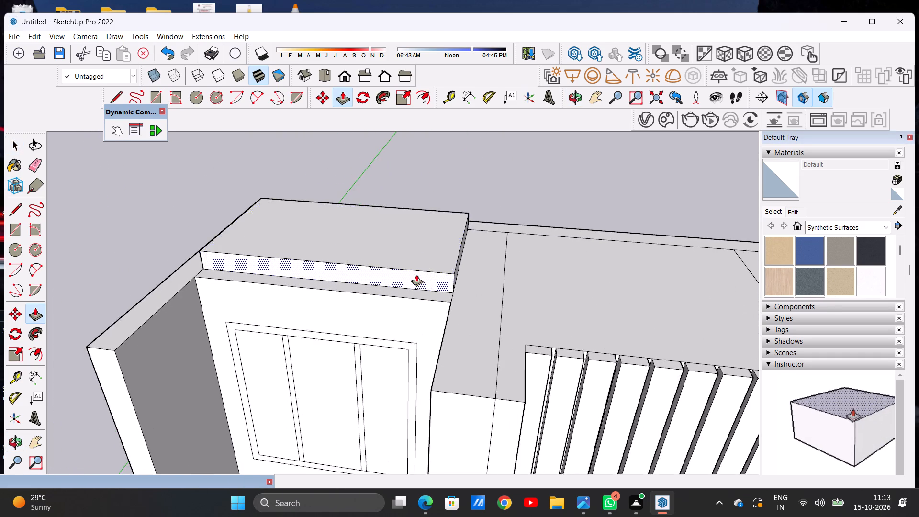
{"action": "scroll", "coordinate": [416, 274], "scroll_direction": "up", "scroll_amount": 2}
{"action": "left_click", "coordinate": [442, 284]}
{"action": "scroll", "coordinate": [428, 303], "scroll_direction": "down", "scroll_amount": 15}
{"action": "scroll", "coordinate": [428, 342], "scroll_direction": "up", "scroll_amount": 5}
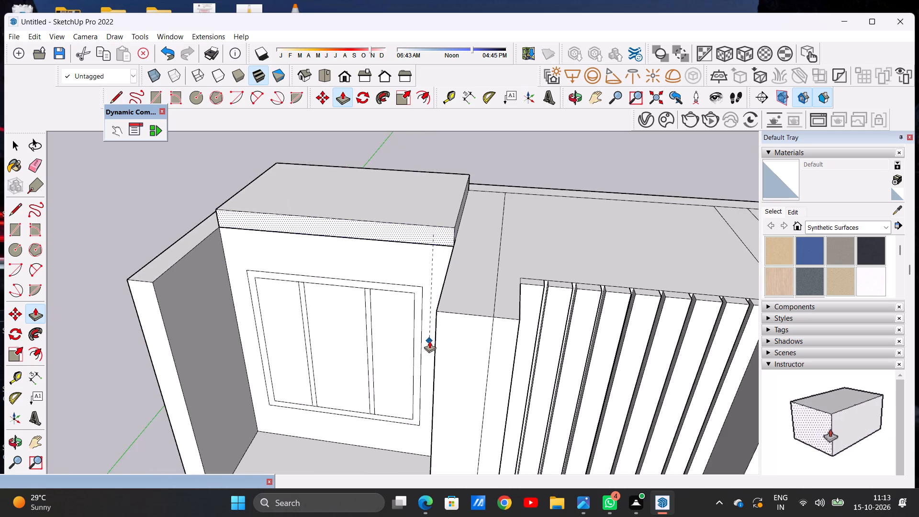
{"action": "scroll", "coordinate": [429, 341], "scroll_direction": "up", "scroll_amount": 8}
{"action": "left_click", "coordinate": [451, 268]}
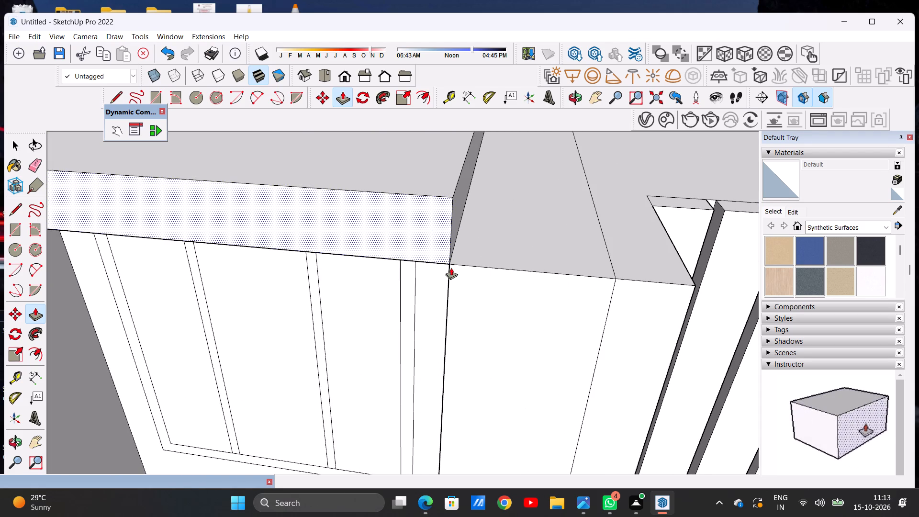
{"action": "key", "text": "space"}
Extend the roof slab's side face with Push/Pull across the middle and right bays to the right end wall's inner edge.
{"action": "scroll", "coordinate": [422, 330], "scroll_direction": "down", "scroll_amount": 13}
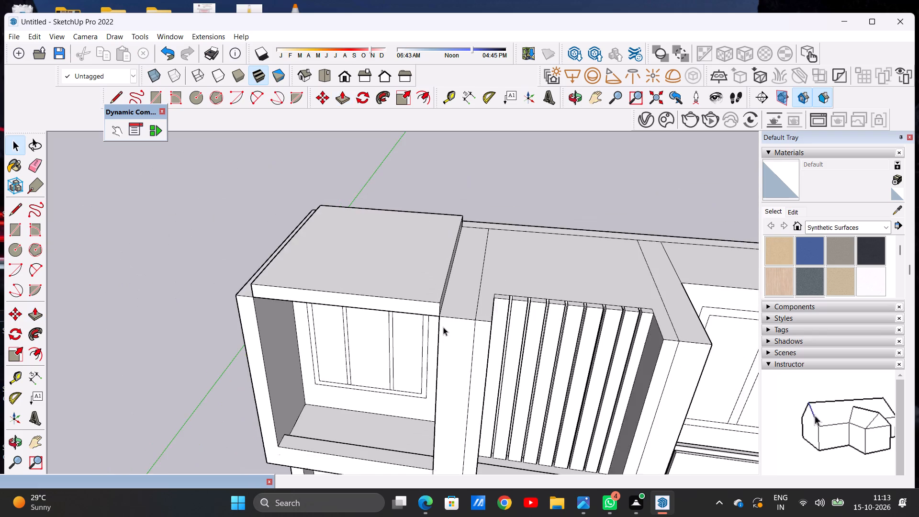
{"action": "middle_click_drag", "start_coordinate": [400, 357], "coordinate": [415, 282]}
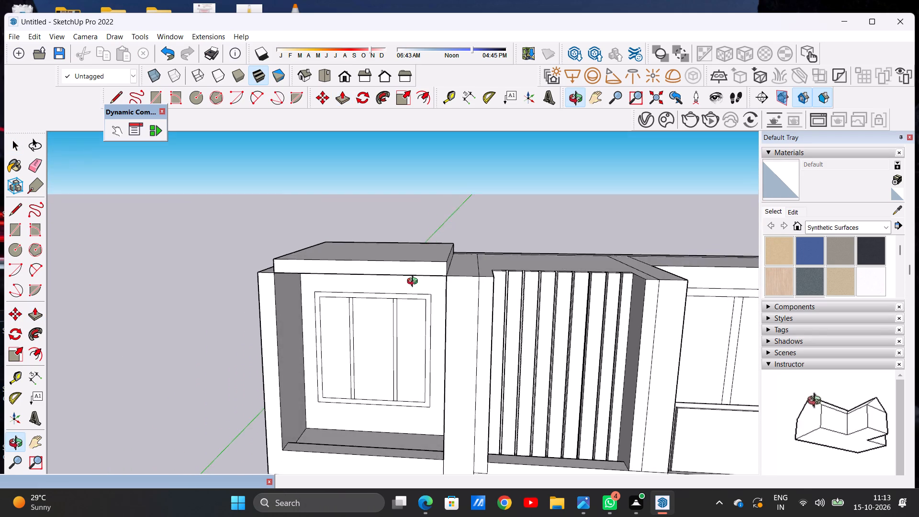
{"action": "middle_click_drag", "start_coordinate": [415, 282], "coordinate": [420, 286]}
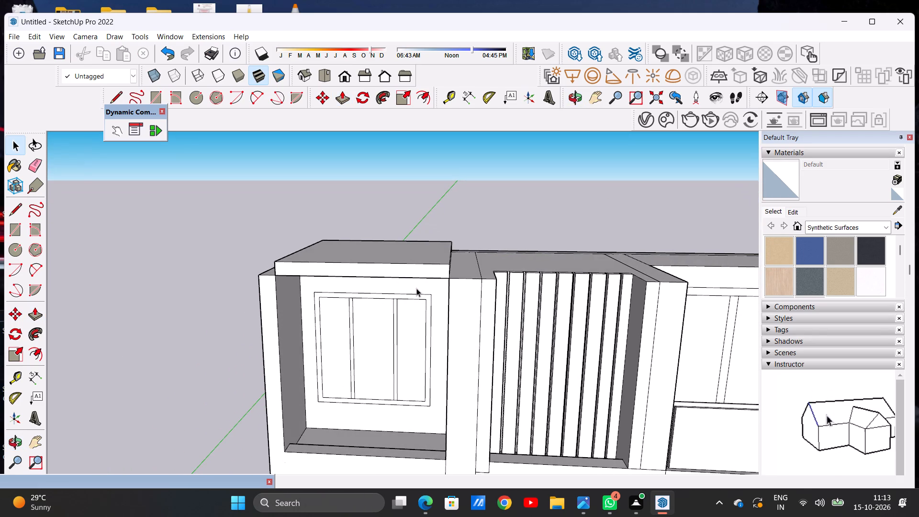
{"action": "scroll", "coordinate": [392, 277], "scroll_direction": "down", "scroll_amount": 5}
{"action": "scroll", "coordinate": [434, 277], "scroll_direction": "up", "scroll_amount": 8}
{"action": "middle_click_drag", "start_coordinate": [445, 274], "coordinate": [345, 311]}
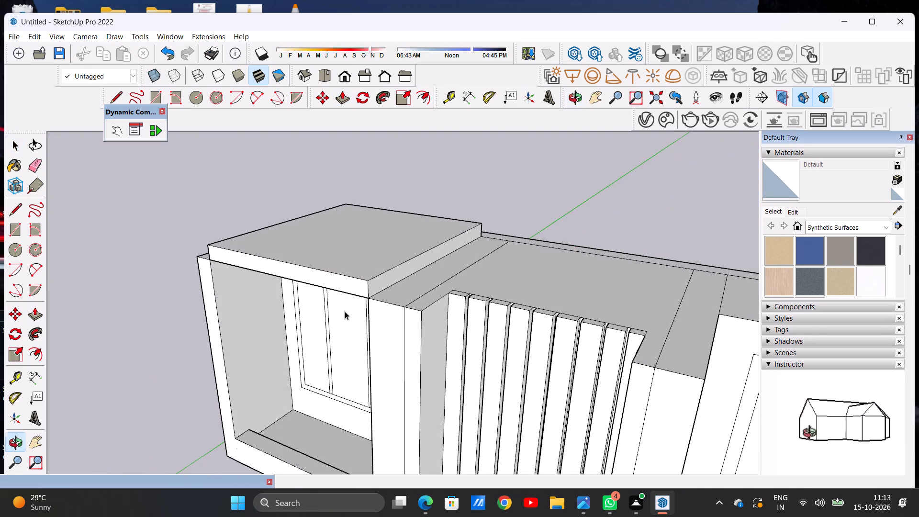
{"action": "scroll", "coordinate": [375, 268], "scroll_direction": "up", "scroll_amount": 2}
{"action": "key", "text": "p"}
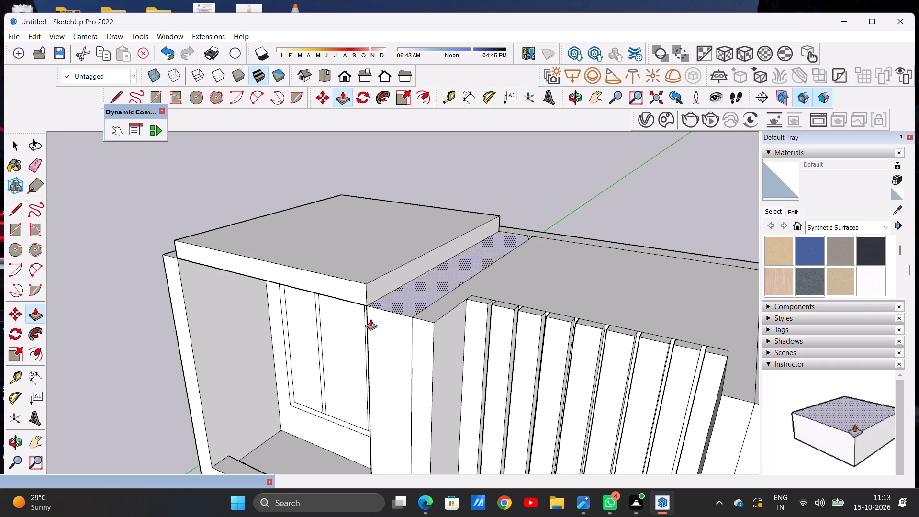
{"action": "scroll", "coordinate": [374, 296], "scroll_direction": "up", "scroll_amount": 10}
{"action": "left_click", "coordinate": [371, 297]}
{"action": "scroll", "coordinate": [535, 336], "scroll_direction": "down", "scroll_amount": 12}
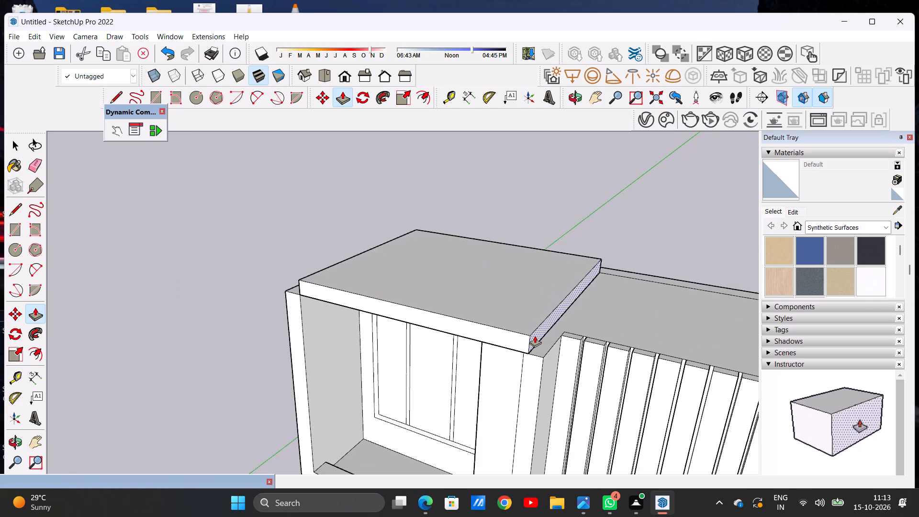
{"action": "scroll", "coordinate": [535, 336], "scroll_direction": "down", "scroll_amount": 15}
{"action": "scroll", "coordinate": [650, 331], "scroll_direction": "up", "scroll_amount": 6}
{"action": "scroll", "coordinate": [625, 312], "scroll_direction": "down", "scroll_amount": 6}
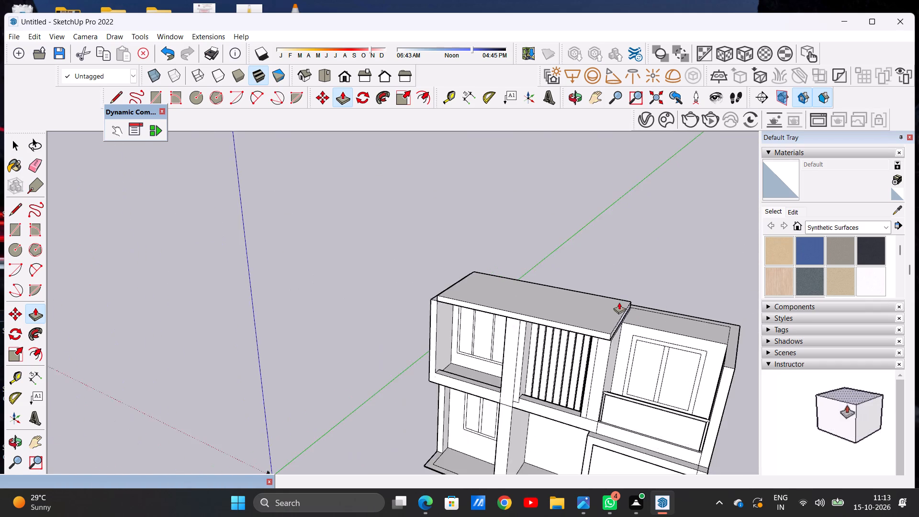
{"action": "scroll", "coordinate": [619, 302], "scroll_direction": "down", "scroll_amount": 5}
{"action": "scroll", "coordinate": [707, 325], "scroll_direction": "up", "scroll_amount": 9}
{"action": "scroll", "coordinate": [668, 358], "scroll_direction": "down", "scroll_amount": 1}
{"action": "scroll", "coordinate": [668, 358], "scroll_direction": "up", "scroll_amount": 11}
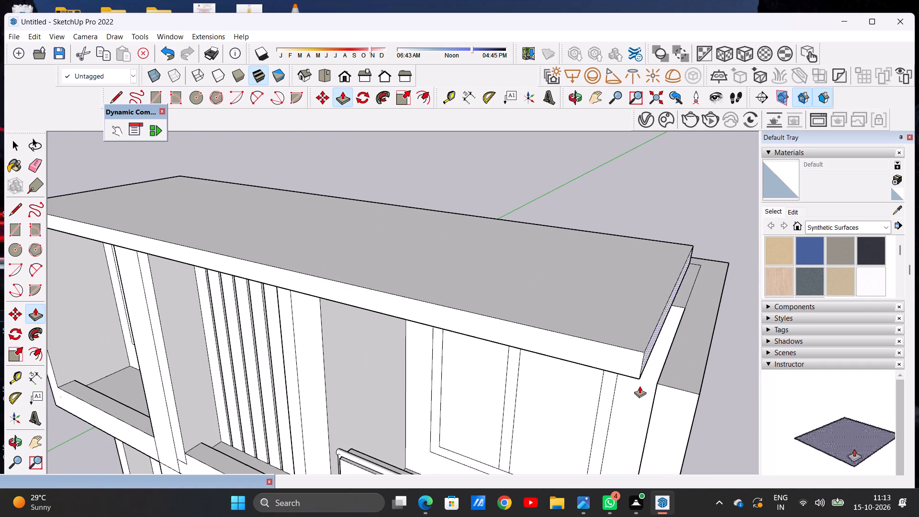
{"action": "left_click", "coordinate": [656, 384]}
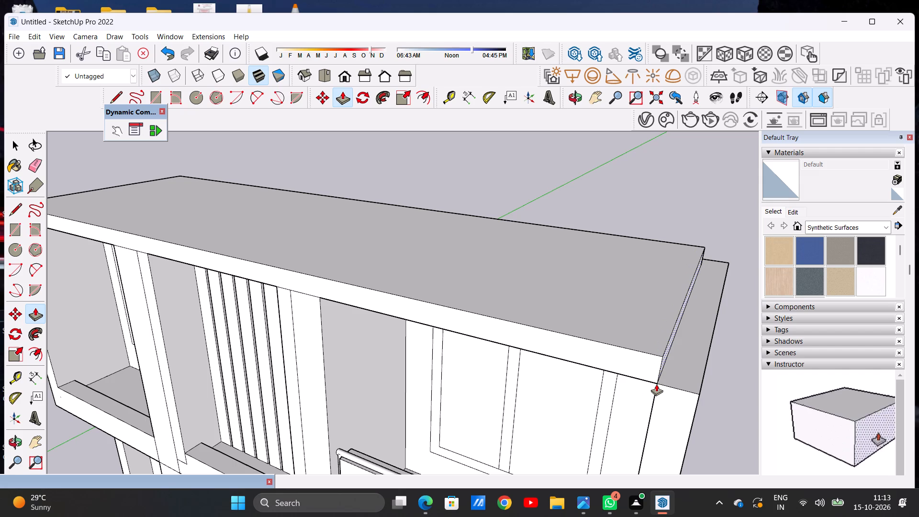
{"action": "key", "text": "space"}
Examine the full-width roof slab and the two-storey elevation from the front, at an angle and from above.
{"action": "scroll", "coordinate": [595, 369], "scroll_direction": "down", "scroll_amount": 8}
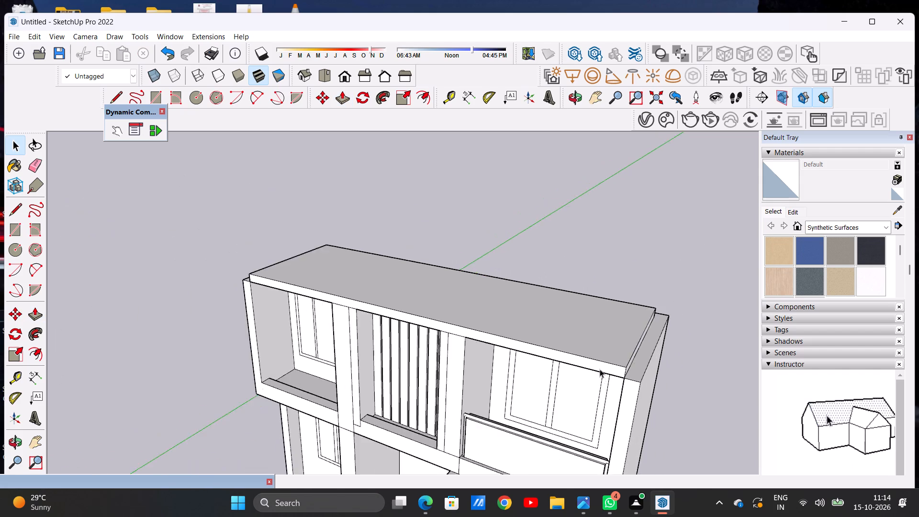
{"action": "scroll", "coordinate": [600, 369], "scroll_direction": "down", "scroll_amount": 6}
{"action": "middle_click_drag", "start_coordinate": [499, 372], "coordinate": [586, 308]}
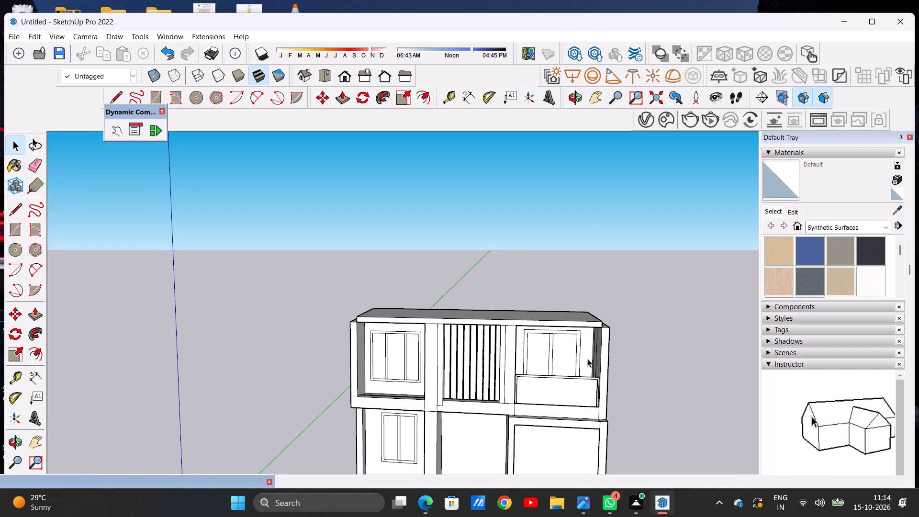
{"action": "scroll", "coordinate": [451, 365], "scroll_direction": "up", "scroll_amount": 6}
{"action": "middle_click_drag", "start_coordinate": [490, 357], "coordinate": [395, 368]}
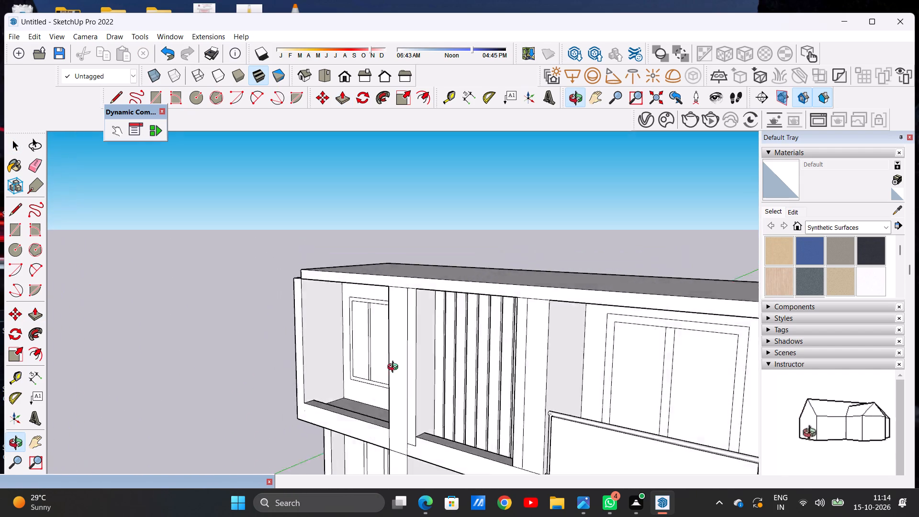
{"action": "middle_click_drag", "start_coordinate": [395, 368], "coordinate": [517, 351]}
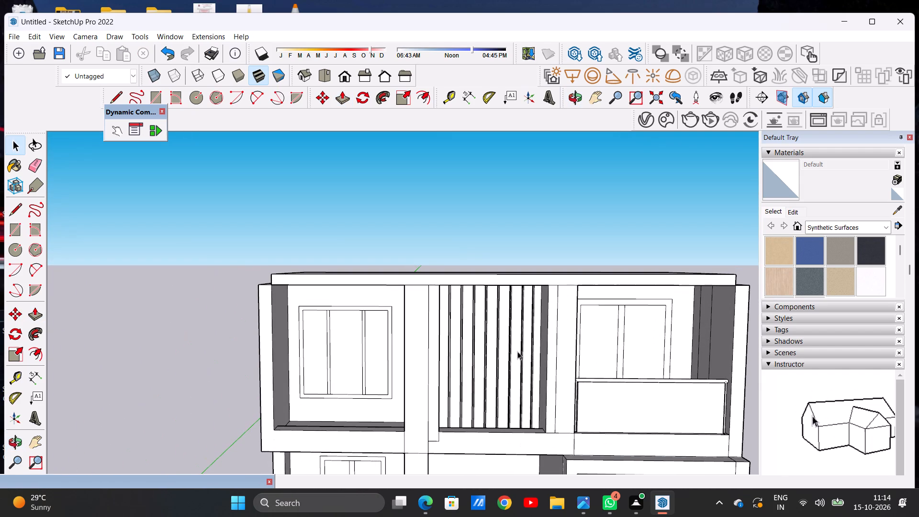
{"action": "scroll", "coordinate": [496, 379], "scroll_direction": "down", "scroll_amount": 4}
{"action": "middle_click_drag", "start_coordinate": [496, 381], "coordinate": [496, 516]}
{"action": "scroll", "coordinate": [504, 353], "scroll_direction": "up", "scroll_amount": 7}
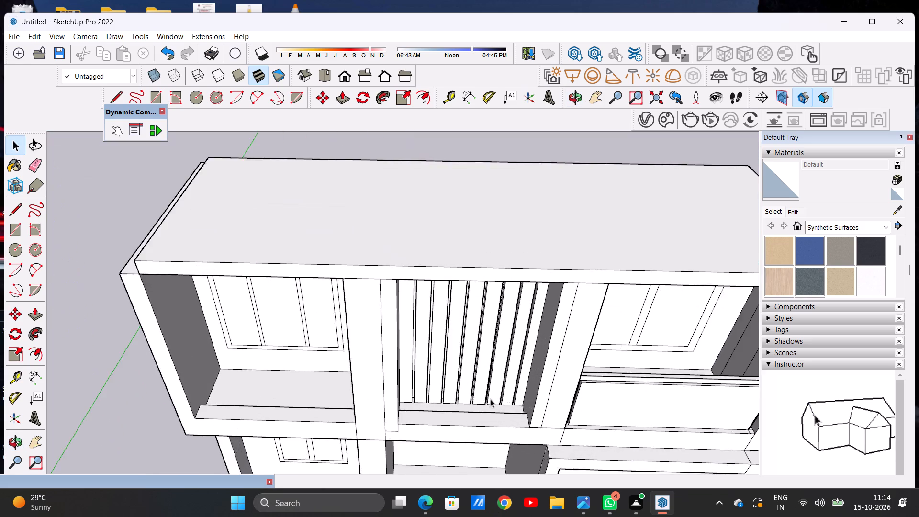
{"action": "scroll", "coordinate": [490, 399], "scroll_direction": "up", "scroll_amount": 9}
{"action": "scroll", "coordinate": [490, 404], "scroll_direction": "down", "scroll_amount": 1}
{"action": "middle_click_drag", "start_coordinate": [490, 404], "coordinate": [482, 347]}
{"action": "scroll", "coordinate": [471, 367], "scroll_direction": "down", "scroll_amount": 15}
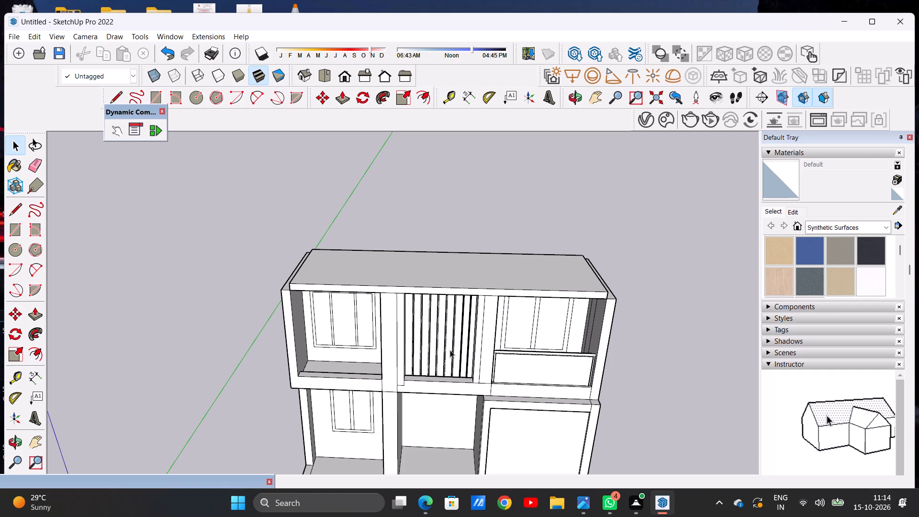
{"action": "scroll", "coordinate": [444, 342], "scroll_direction": "down", "scroll_amount": 6}
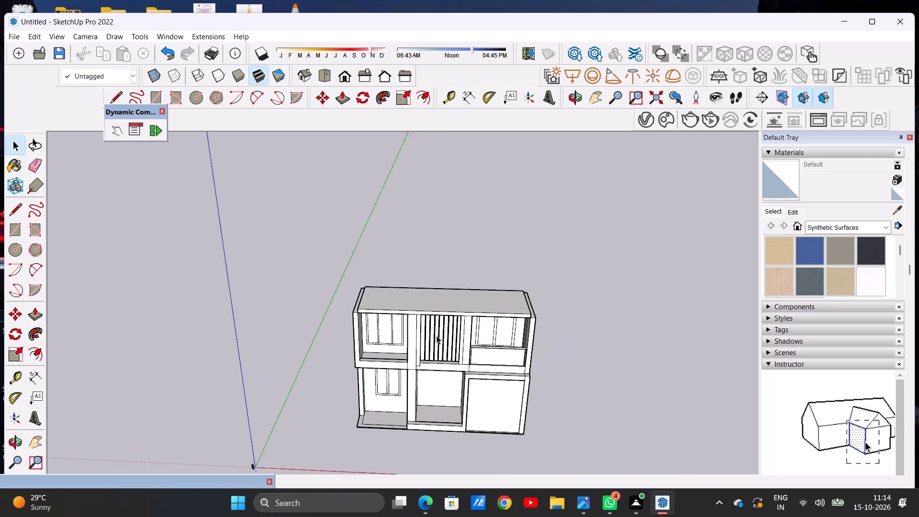
{"action": "scroll", "coordinate": [437, 336], "scroll_direction": "down", "scroll_amount": 7}
{"action": "scroll", "coordinate": [441, 354], "scroll_direction": "up", "scroll_amount": 9}
{"action": "middle_click_drag", "start_coordinate": [345, 358], "coordinate": [352, 317]}
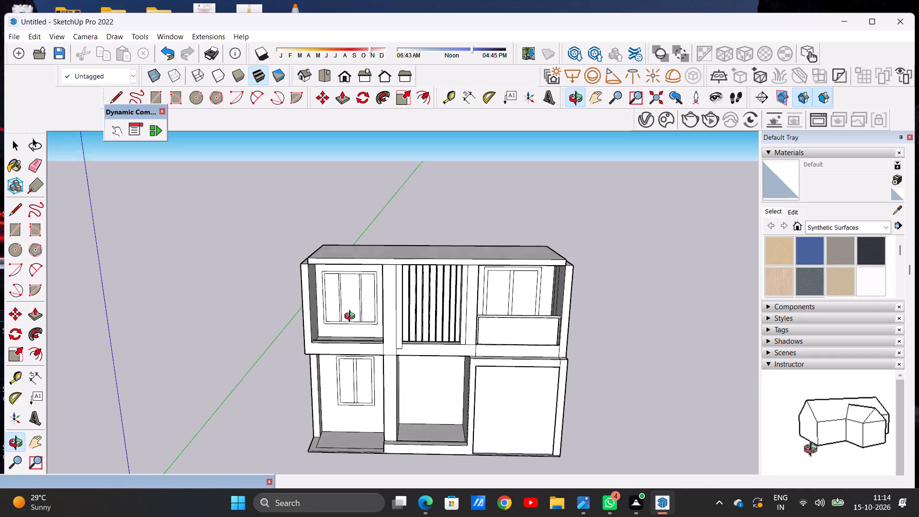
{"action": "middle_click_drag", "start_coordinate": [352, 317], "coordinate": [351, 336]}
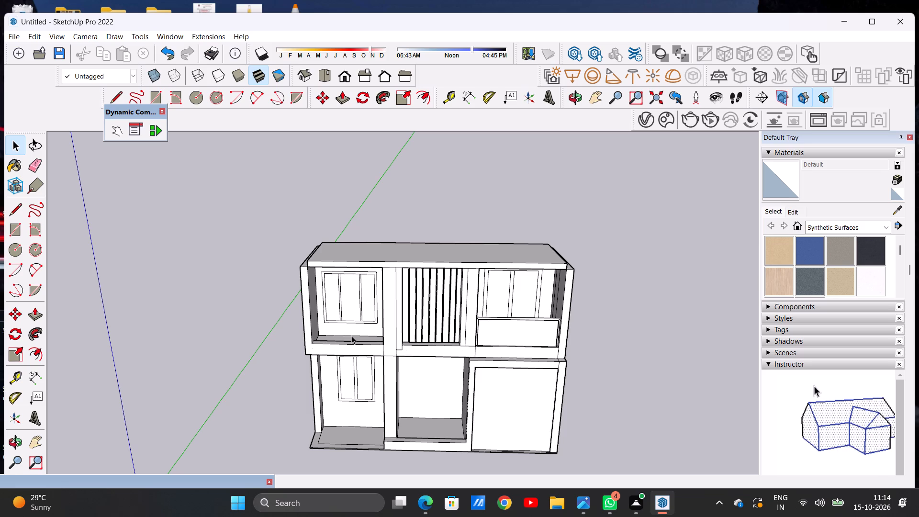
{"action": "scroll", "coordinate": [333, 368], "scroll_direction": "down", "scroll_amount": 5}
{"action": "scroll", "coordinate": [393, 332], "scroll_direction": "up", "scroll_amount": 4}
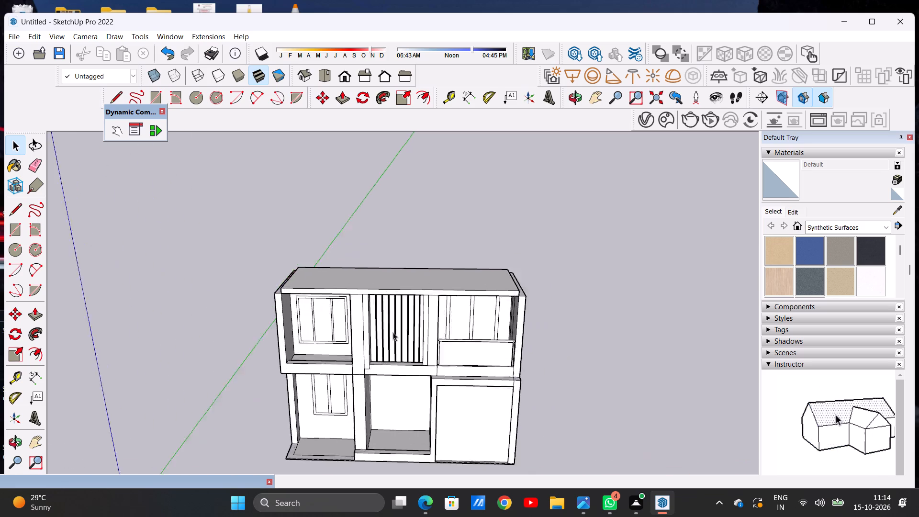
{"action": "scroll", "coordinate": [393, 332], "scroll_direction": "up", "scroll_amount": 6}
{"action": "scroll", "coordinate": [417, 328], "scroll_direction": "down", "scroll_amount": 5}
{"action": "middle_click_drag", "start_coordinate": [411, 365], "coordinate": [410, 310]}
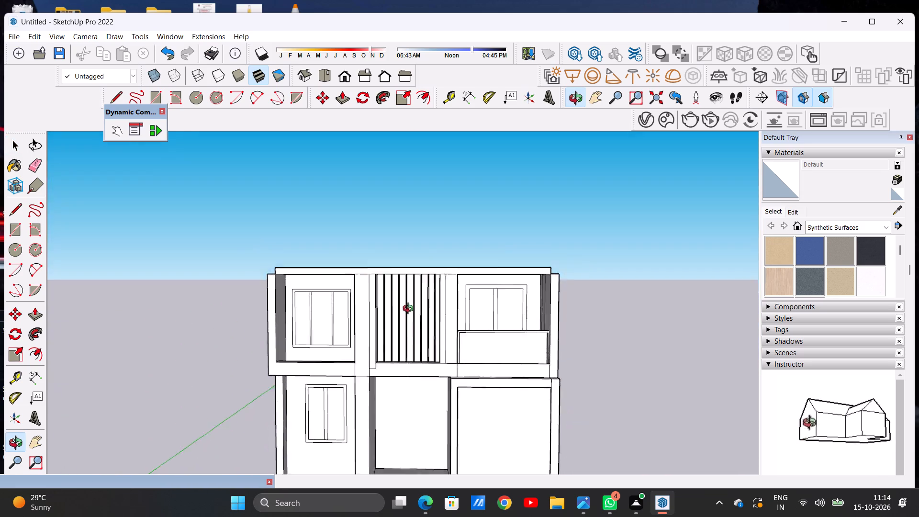
{"action": "middle_click_drag", "start_coordinate": [410, 310], "coordinate": [415, 405]}
{"action": "middle_click_drag", "start_coordinate": [392, 270], "coordinate": [388, 383]}
{"action": "scroll", "coordinate": [355, 290], "scroll_direction": "up", "scroll_amount": 3}
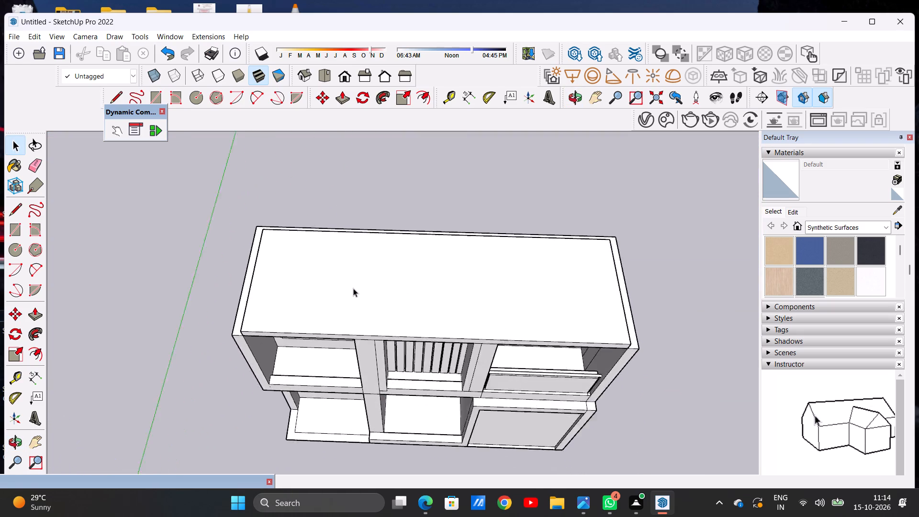
Raise the top faces of the back and end walls around the roof slab with Push/Pull by about one storey.
{"action": "scroll", "coordinate": [353, 288], "scroll_direction": "up", "scroll_amount": 3}
{"action": "middle_click_drag", "start_coordinate": [314, 295], "coordinate": [536, 264]}
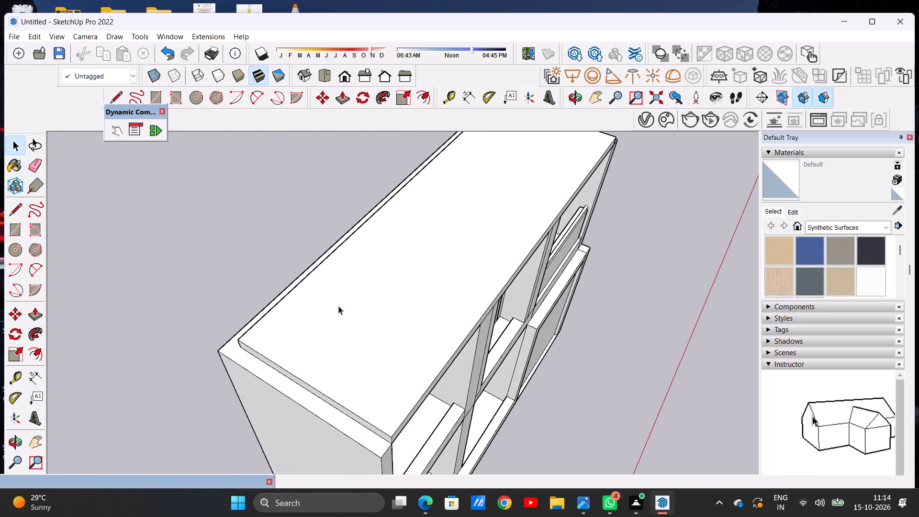
{"action": "scroll", "coordinate": [338, 306], "scroll_direction": "down", "scroll_amount": 5}
{"action": "scroll", "coordinate": [350, 391], "scroll_direction": "up", "scroll_amount": 8}
{"action": "key", "text": "p"}
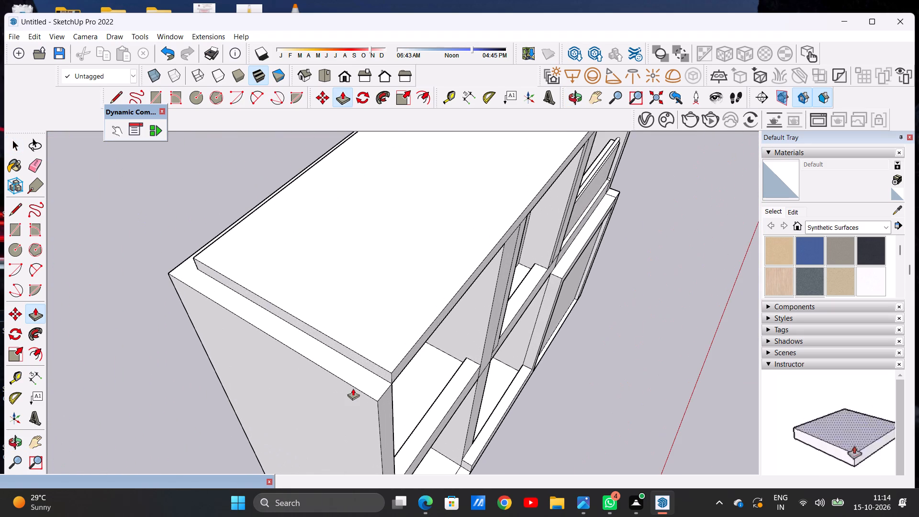
{"action": "left_click", "coordinate": [375, 383]}
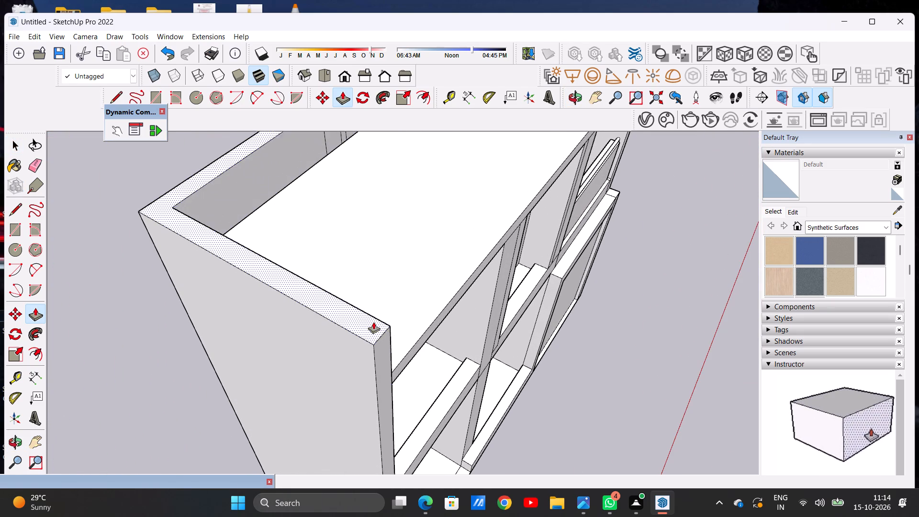
{"action": "scroll", "coordinate": [372, 322], "scroll_direction": "down", "scroll_amount": 7}
{"action": "middle_click_drag", "start_coordinate": [355, 283], "coordinate": [138, 211]}
{"action": "scroll", "coordinate": [189, 219], "scroll_direction": "down", "scroll_amount": 3}
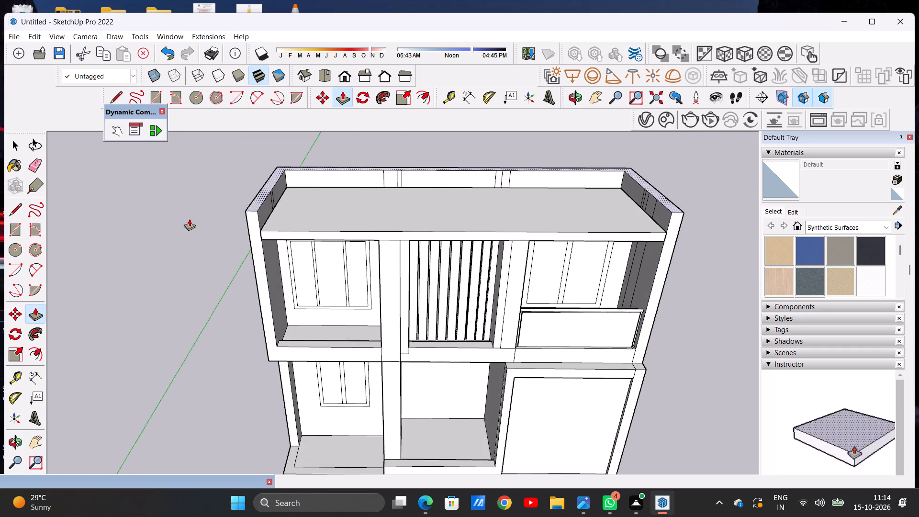
{"action": "scroll", "coordinate": [189, 219], "scroll_direction": "down", "scroll_amount": 3}
{"action": "scroll", "coordinate": [256, 216], "scroll_direction": "down", "scroll_amount": 2}
{"action": "scroll", "coordinate": [256, 217], "scroll_direction": "up", "scroll_amount": 1}
{"action": "scroll", "coordinate": [256, 217], "scroll_direction": "down", "scroll_amount": 8}
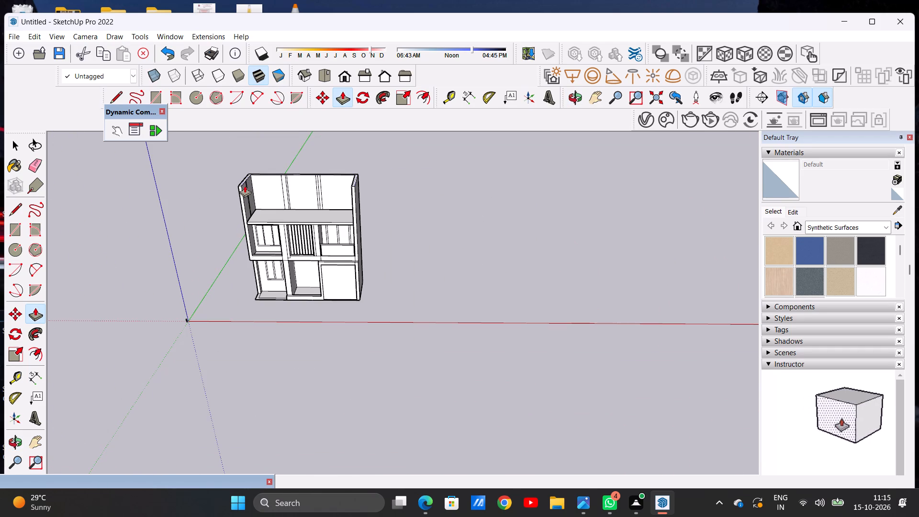
{"action": "left_click", "coordinate": [245, 186]}
{"action": "key", "text": "space"}
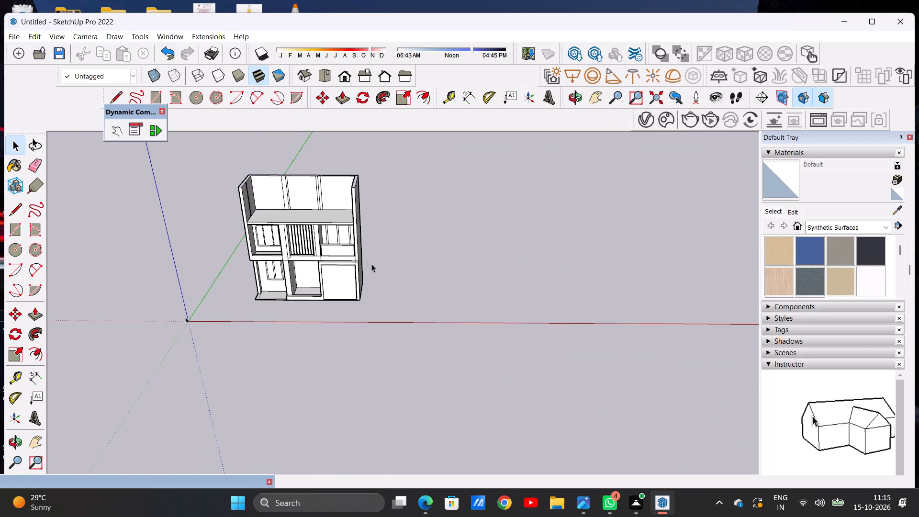
Examine the raised walls and the open floor above the roof slab from the front and from above.
{"action": "scroll", "coordinate": [379, 275], "scroll_direction": "down", "scroll_amount": 7}
{"action": "scroll", "coordinate": [316, 198], "scroll_direction": "up", "scroll_amount": 9}
{"action": "middle_click_drag", "start_coordinate": [363, 334], "coordinate": [331, 246]}
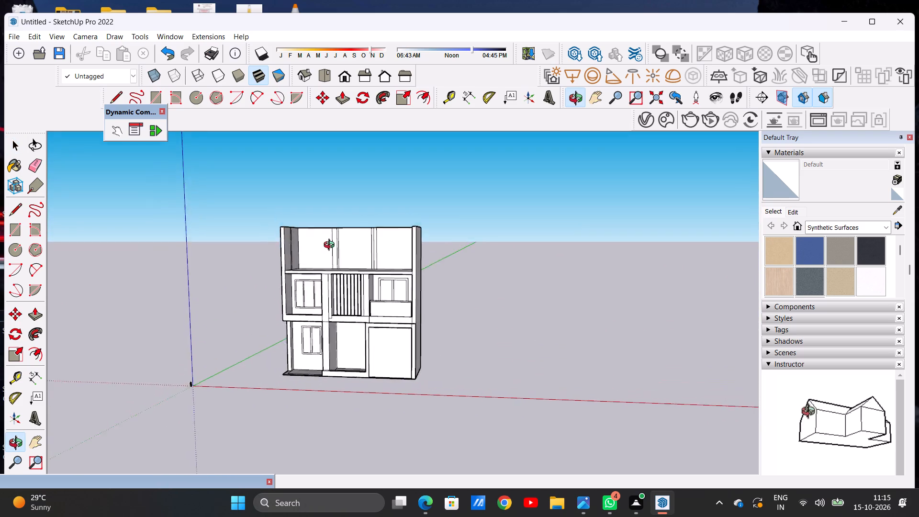
{"action": "middle_click_drag", "start_coordinate": [331, 246], "coordinate": [405, 303]}
{"action": "scroll", "coordinate": [329, 244], "scroll_direction": "up", "scroll_amount": 7}
{"action": "scroll", "coordinate": [391, 268], "scroll_direction": "up", "scroll_amount": 1}
{"action": "middle_click_drag", "start_coordinate": [391, 268], "coordinate": [376, 338]}
{"action": "scroll", "coordinate": [534, 241], "scroll_direction": "down", "scroll_amount": 5}
{"action": "scroll", "coordinate": [391, 292], "scroll_direction": "up", "scroll_amount": 7}
{"action": "middle_click_drag", "start_coordinate": [433, 309], "coordinate": [430, 307]}
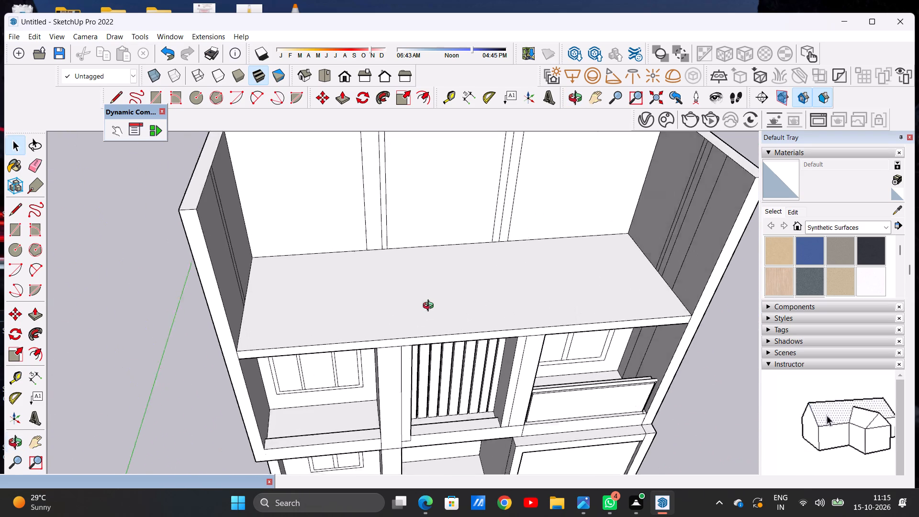
{"action": "middle_click_drag", "start_coordinate": [430, 307], "coordinate": [416, 281]}
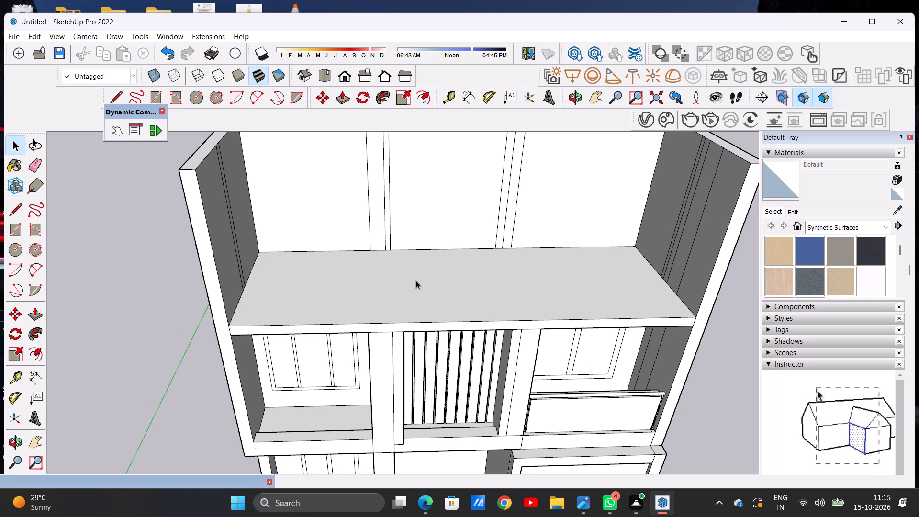
{"action": "scroll", "coordinate": [416, 281], "scroll_direction": "down", "scroll_amount": 4}
{"action": "scroll", "coordinate": [409, 234], "scroll_direction": "up", "scroll_amount": 7}
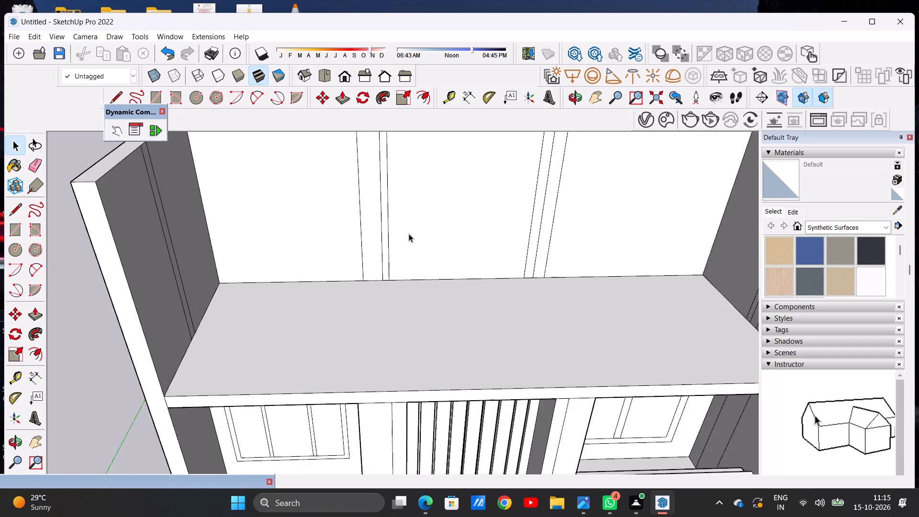
{"action": "middle_click_drag", "start_coordinate": [429, 314], "coordinate": [421, 326]}
{"action": "scroll", "coordinate": [442, 273], "scroll_direction": "down", "scroll_amount": 6}
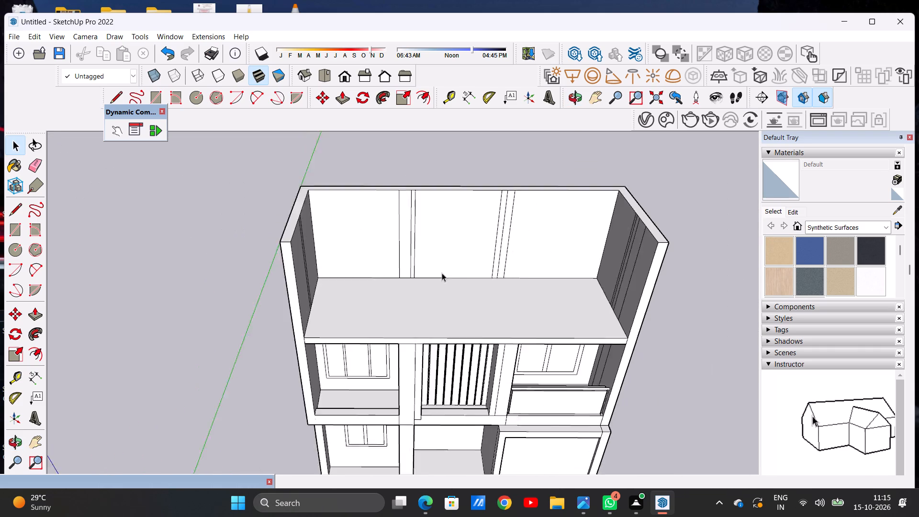
{"action": "scroll", "coordinate": [442, 273], "scroll_direction": "down", "scroll_amount": 2}
{"action": "middle_click_drag", "start_coordinate": [470, 316], "coordinate": [478, 379]}
{"action": "scroll", "coordinate": [524, 345], "scroll_direction": "up", "scroll_amount": 2}
{"action": "scroll", "coordinate": [524, 345], "scroll_direction": "down", "scroll_amount": 1}
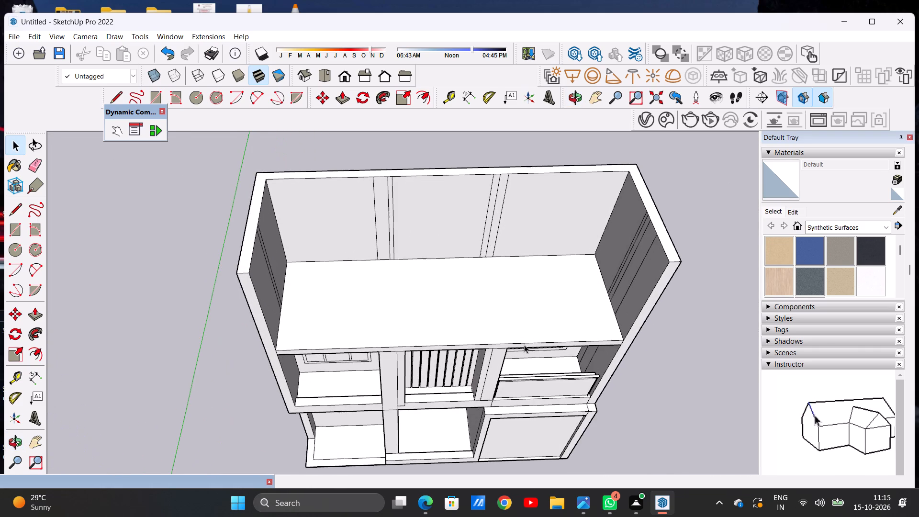
Draw a line across the roof slab's top, parallel to and just behind its front edge, between the two end walls.
{"action": "scroll", "coordinate": [524, 345], "scroll_direction": "up", "scroll_amount": 3}
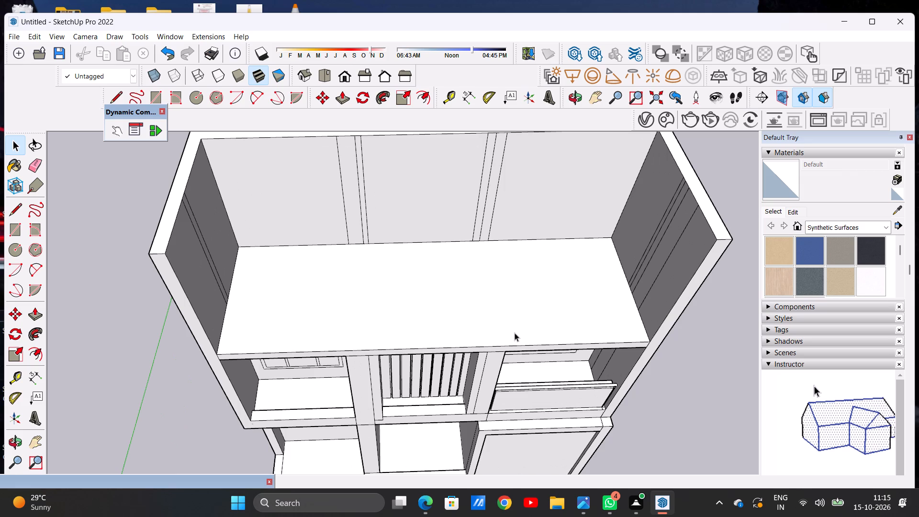
{"action": "key", "text": "l"}
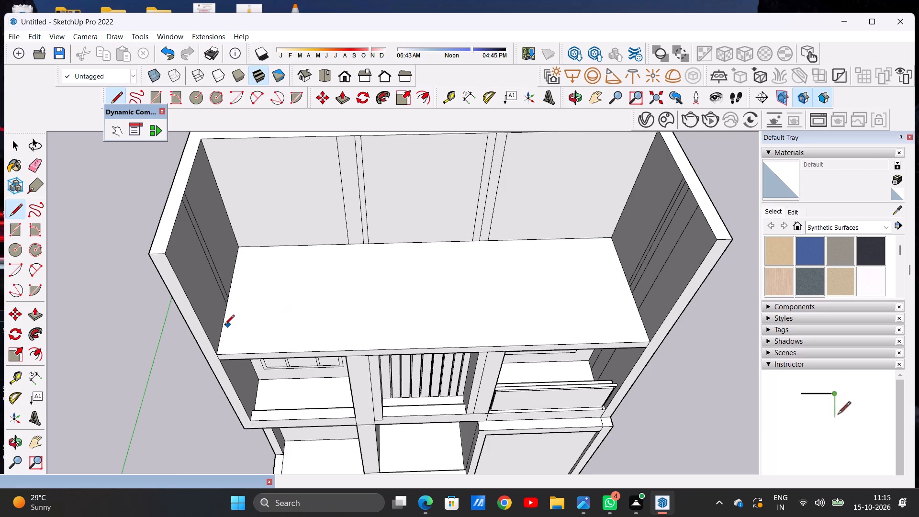
{"action": "scroll", "coordinate": [224, 326], "scroll_direction": "up", "scroll_amount": 7}
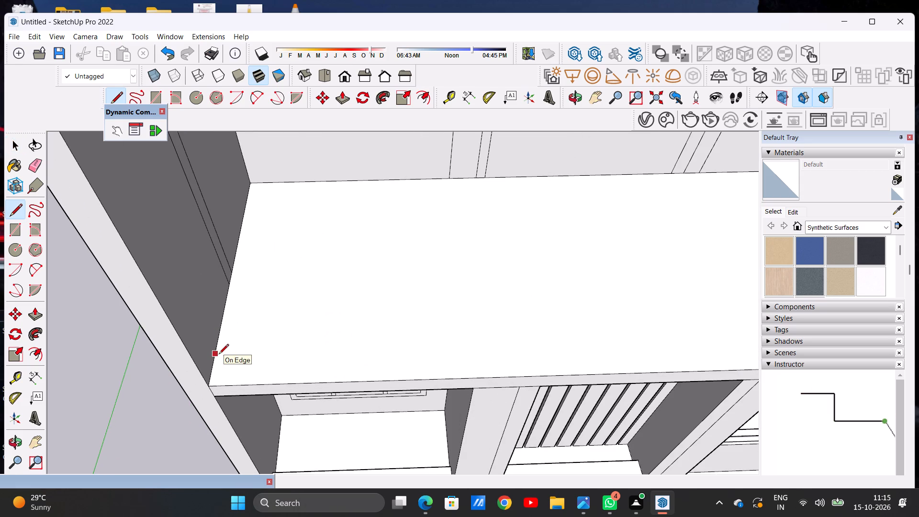
{"action": "left_click", "coordinate": [219, 355]}
{"action": "scroll", "coordinate": [182, 337], "scroll_direction": "down", "scroll_amount": 9}
{"action": "scroll", "coordinate": [351, 346], "scroll_direction": "down", "scroll_amount": 5}
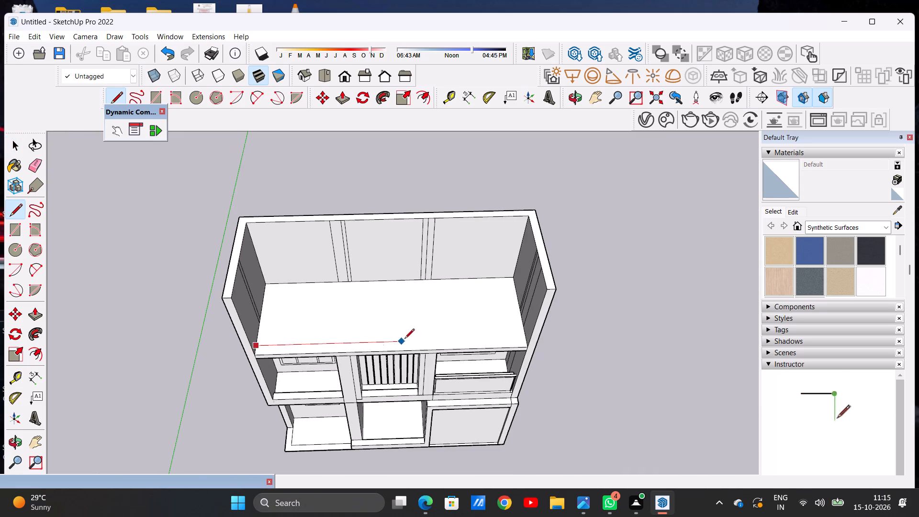
{"action": "scroll", "coordinate": [485, 337], "scroll_direction": "up", "scroll_amount": 3}
{"action": "scroll", "coordinate": [485, 337], "scroll_direction": "down", "scroll_amount": 1}
{"action": "scroll", "coordinate": [485, 337], "scroll_direction": "up", "scroll_amount": 7}
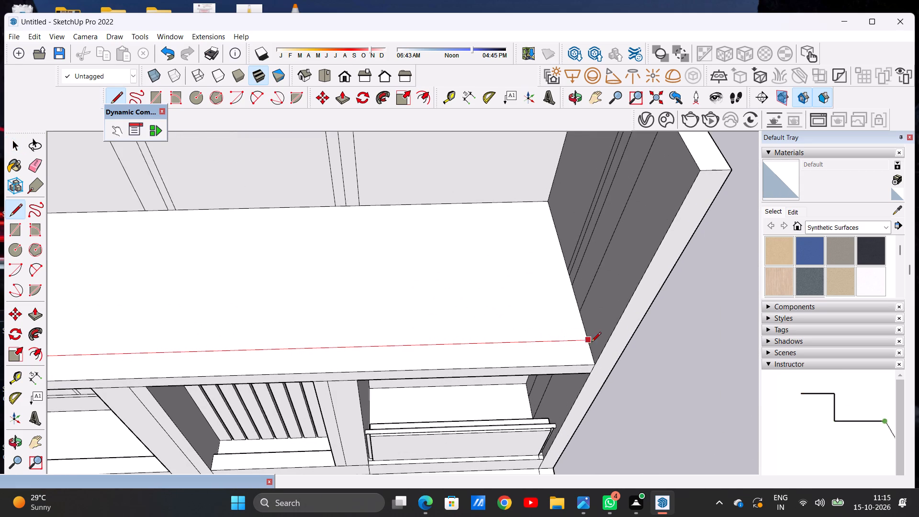
{"action": "left_click", "coordinate": [594, 336]}
{"action": "key", "text": "space"}
Examine the roof slab's divided front strip and the raised walls from the front and from above.
{"action": "scroll", "coordinate": [536, 372], "scroll_direction": "down", "scroll_amount": 5}
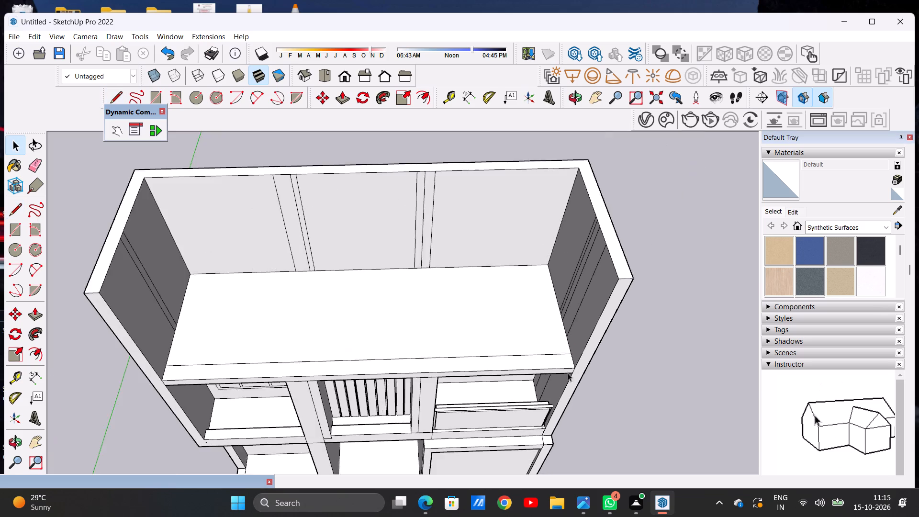
{"action": "scroll", "coordinate": [568, 373], "scroll_direction": "down", "scroll_amount": 8}
{"action": "middle_click_drag", "start_coordinate": [490, 368], "coordinate": [457, 232]}
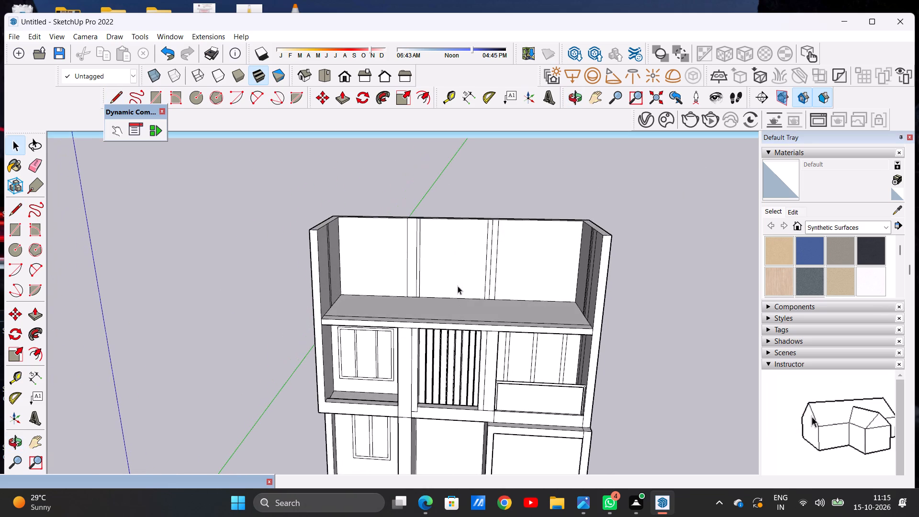
{"action": "scroll", "coordinate": [454, 322], "scroll_direction": "up", "scroll_amount": 3}
{"action": "scroll", "coordinate": [448, 323], "scroll_direction": "down", "scroll_amount": 1}
{"action": "scroll", "coordinate": [439, 325], "scroll_direction": "up", "scroll_amount": 13}
{"action": "scroll", "coordinate": [411, 341], "scroll_direction": "down", "scroll_amount": 15}
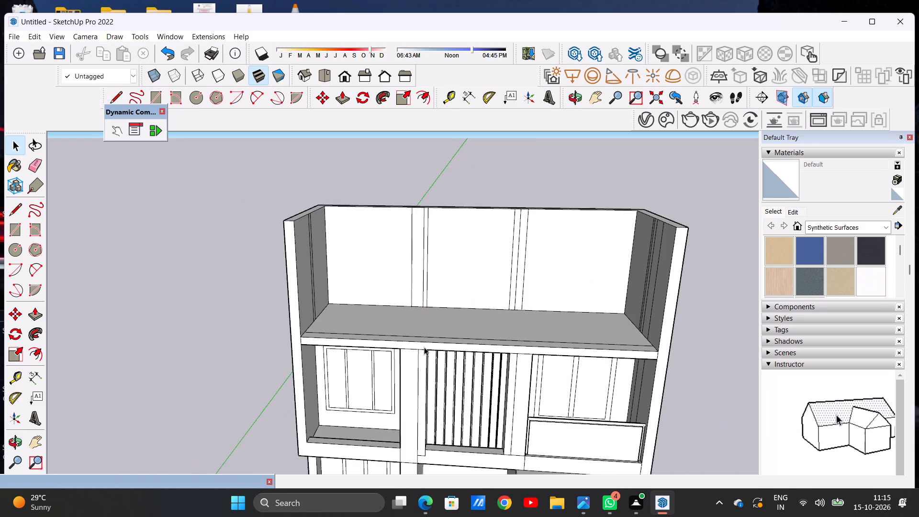
{"action": "scroll", "coordinate": [424, 347], "scroll_direction": "down", "scroll_amount": 4}
{"action": "middle_click_drag", "start_coordinate": [428, 294], "coordinate": [444, 395]}
{"action": "scroll", "coordinate": [517, 321], "scroll_direction": "up", "scroll_amount": 7}
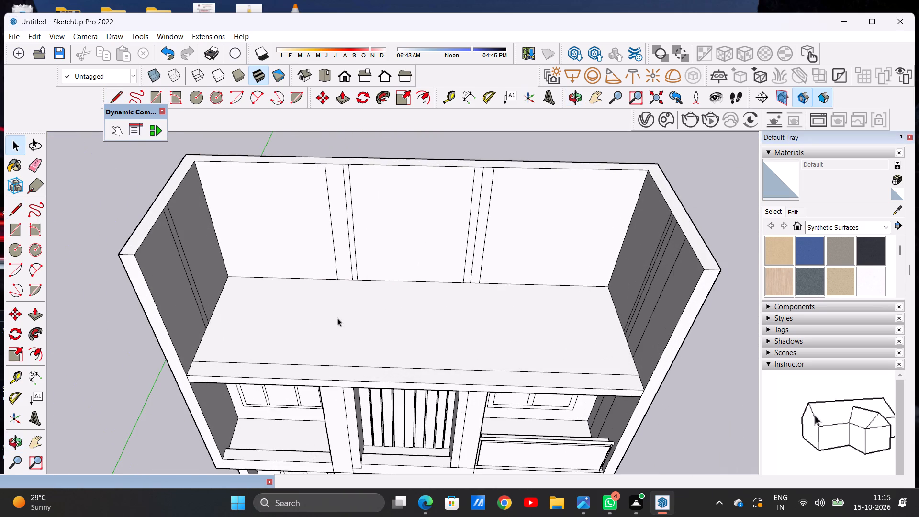
{"action": "scroll", "coordinate": [332, 315], "scroll_direction": "down", "scroll_amount": 5}
{"action": "scroll", "coordinate": [304, 377], "scroll_direction": "up", "scroll_amount": 5}
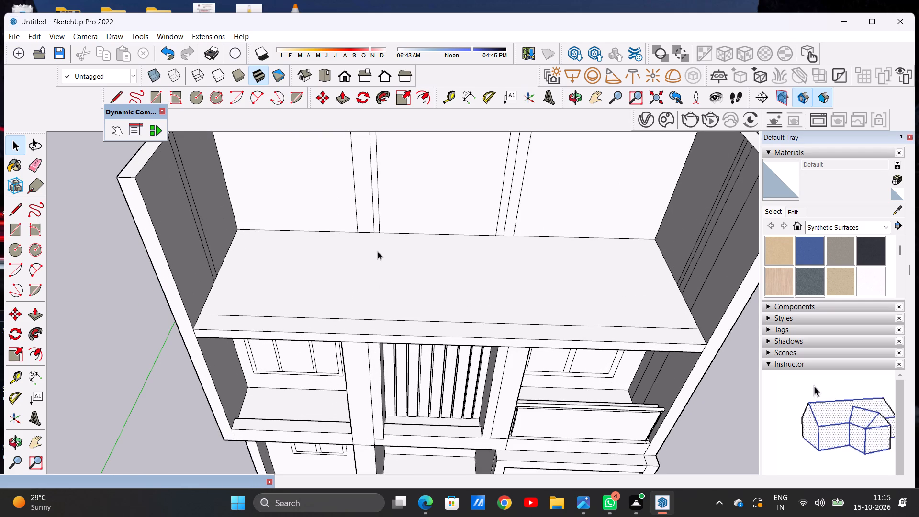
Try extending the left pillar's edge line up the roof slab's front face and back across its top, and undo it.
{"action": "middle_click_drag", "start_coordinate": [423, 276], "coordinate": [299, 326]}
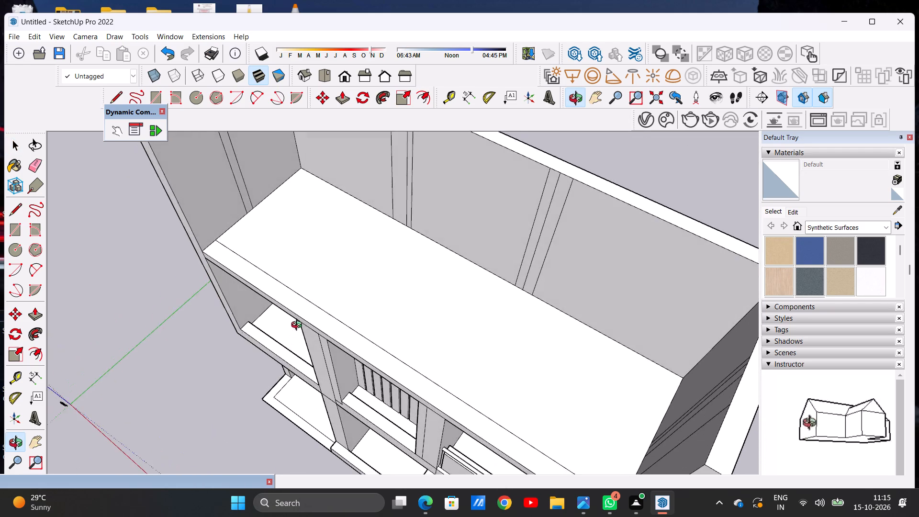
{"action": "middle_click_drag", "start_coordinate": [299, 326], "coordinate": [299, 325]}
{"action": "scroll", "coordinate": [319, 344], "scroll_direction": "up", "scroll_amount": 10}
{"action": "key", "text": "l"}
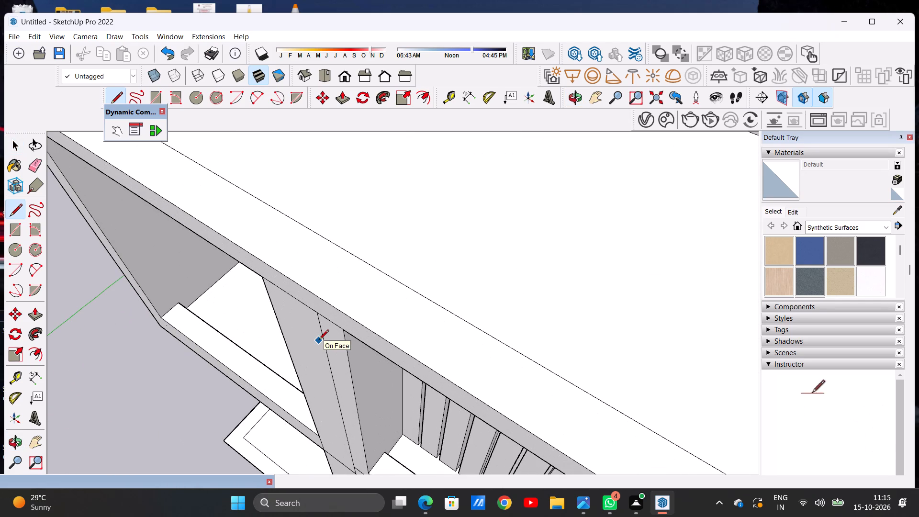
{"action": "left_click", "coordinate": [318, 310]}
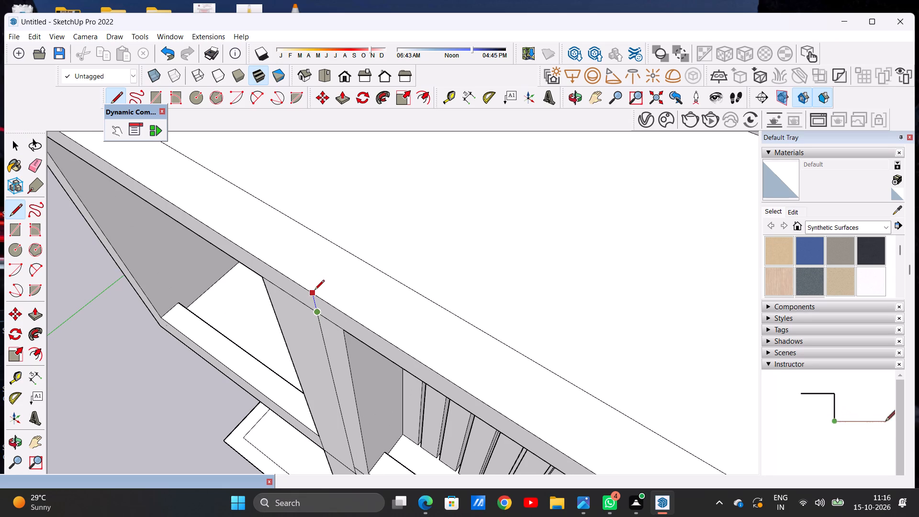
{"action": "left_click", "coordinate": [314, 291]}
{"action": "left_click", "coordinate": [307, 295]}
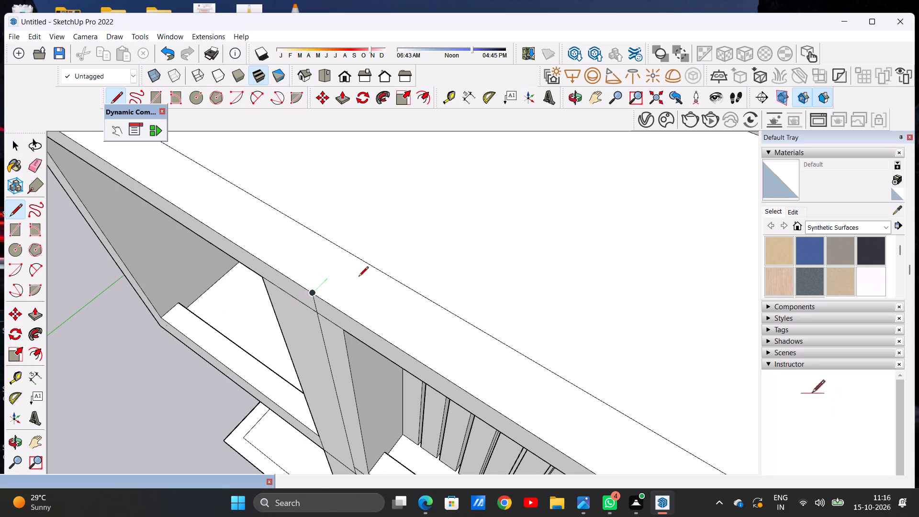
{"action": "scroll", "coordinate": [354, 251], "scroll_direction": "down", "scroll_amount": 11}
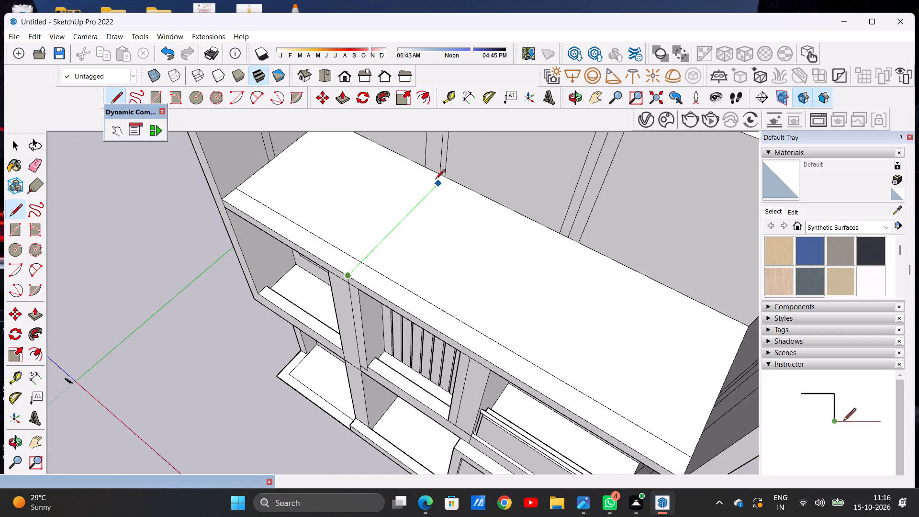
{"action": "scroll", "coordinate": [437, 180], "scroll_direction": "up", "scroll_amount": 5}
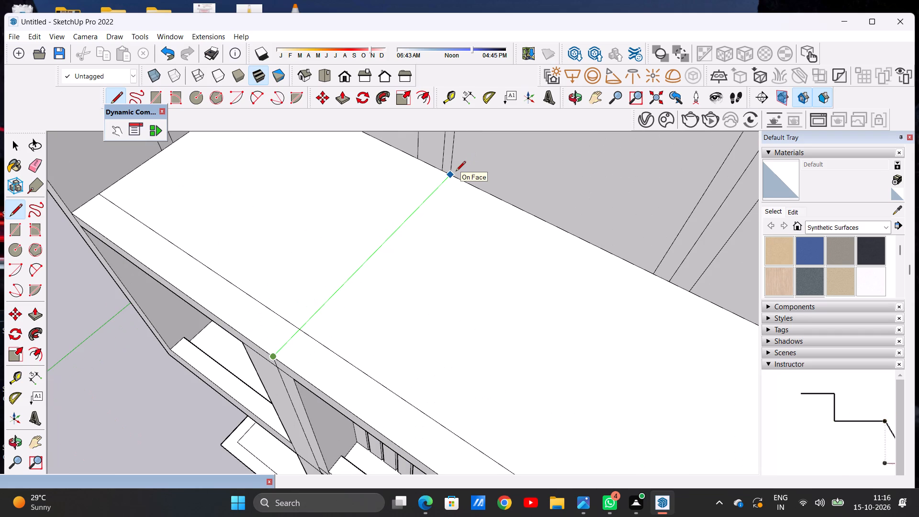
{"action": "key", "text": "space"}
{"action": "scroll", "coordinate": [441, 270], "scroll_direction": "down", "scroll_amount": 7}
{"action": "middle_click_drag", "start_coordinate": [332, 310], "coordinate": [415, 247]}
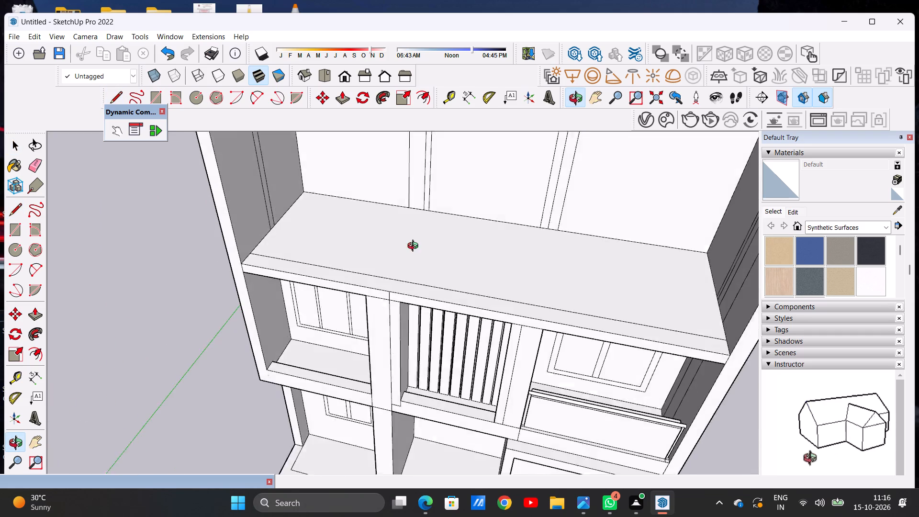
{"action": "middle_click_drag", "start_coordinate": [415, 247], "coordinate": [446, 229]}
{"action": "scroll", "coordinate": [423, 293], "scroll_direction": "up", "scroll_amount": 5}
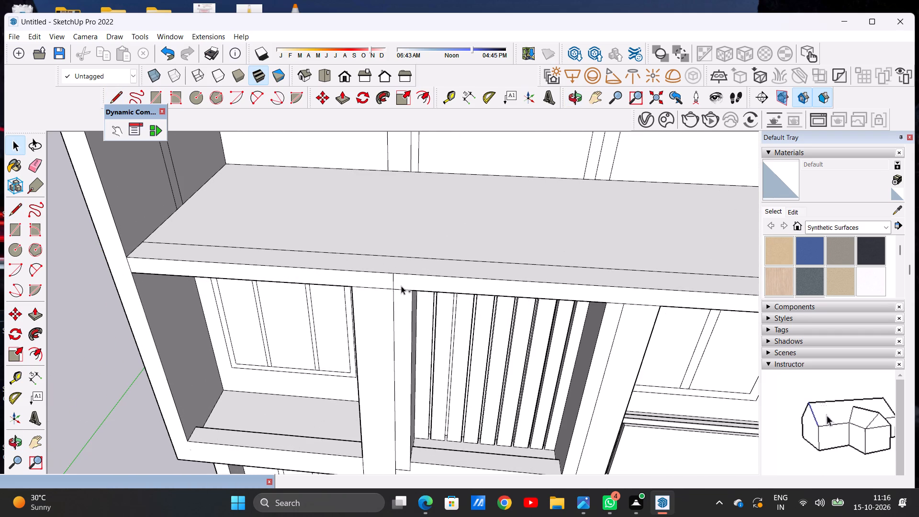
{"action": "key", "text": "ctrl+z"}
Erase the middle of the three vertical lines on the raised back wall behind the left pillar.
{"action": "scroll", "coordinate": [392, 312], "scroll_direction": "down", "scroll_amount": 5}
{"action": "scroll", "coordinate": [414, 210], "scroll_direction": "up", "scroll_amount": 3}
{"action": "scroll", "coordinate": [414, 210], "scroll_direction": "down", "scroll_amount": 1}
{"action": "scroll", "coordinate": [414, 210], "scroll_direction": "up", "scroll_amount": 4}
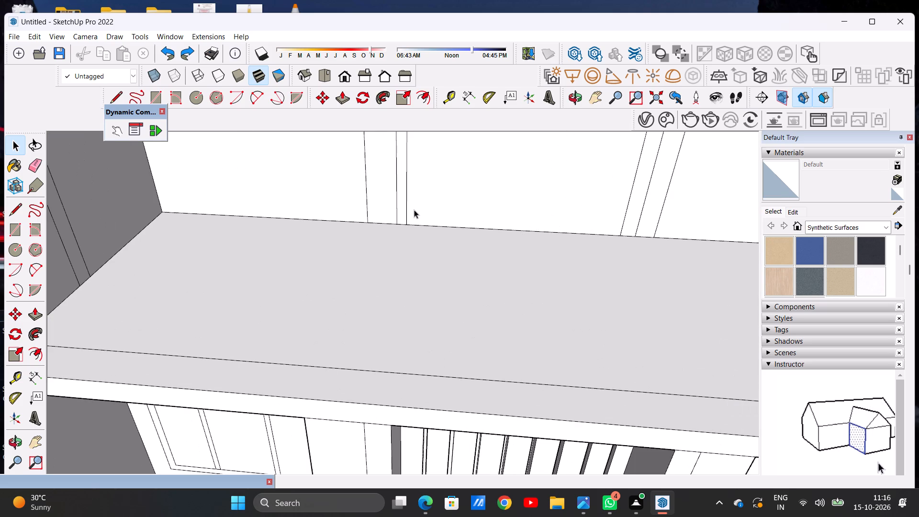
{"action": "key", "text": "e"}
{"action": "scroll", "coordinate": [414, 235], "scroll_direction": "down", "scroll_amount": 8}
{"action": "scroll", "coordinate": [416, 249], "scroll_direction": "up", "scroll_amount": 1}
{"action": "scroll", "coordinate": [416, 249], "scroll_direction": "down", "scroll_amount": 11}
{"action": "scroll", "coordinate": [424, 197], "scroll_direction": "up", "scroll_amount": 6}
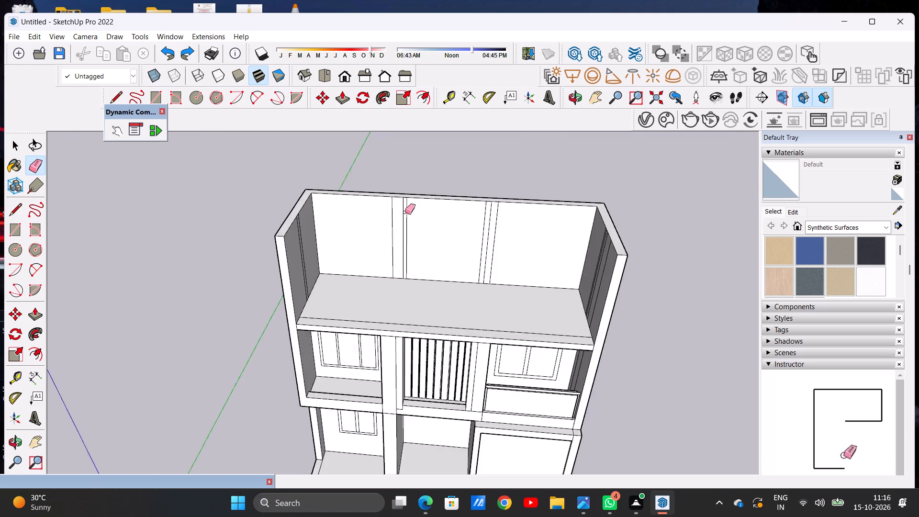
{"action": "scroll", "coordinate": [398, 217], "scroll_direction": "down", "scroll_amount": 1}
{"action": "scroll", "coordinate": [398, 217], "scroll_direction": "up", "scroll_amount": 14}
{"action": "left_click", "coordinate": [417, 201]}
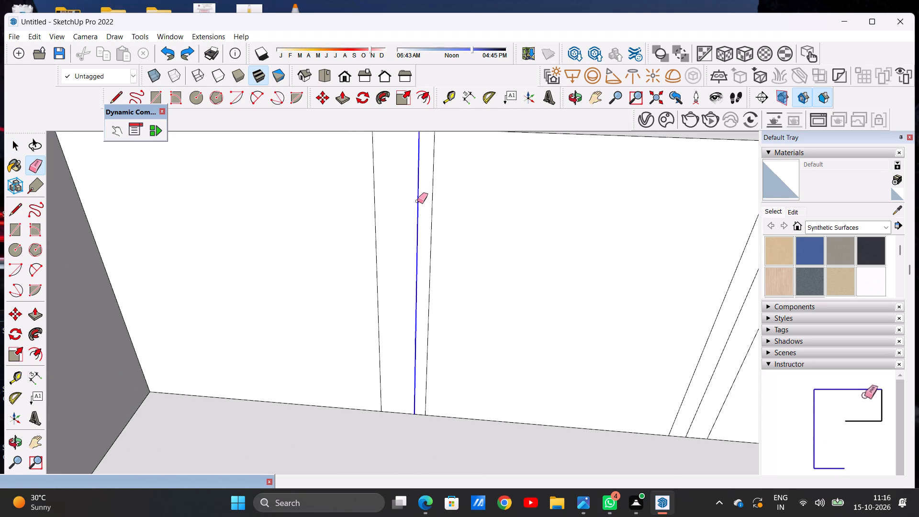
{"action": "scroll", "coordinate": [430, 278], "scroll_direction": "down", "scroll_amount": 13}
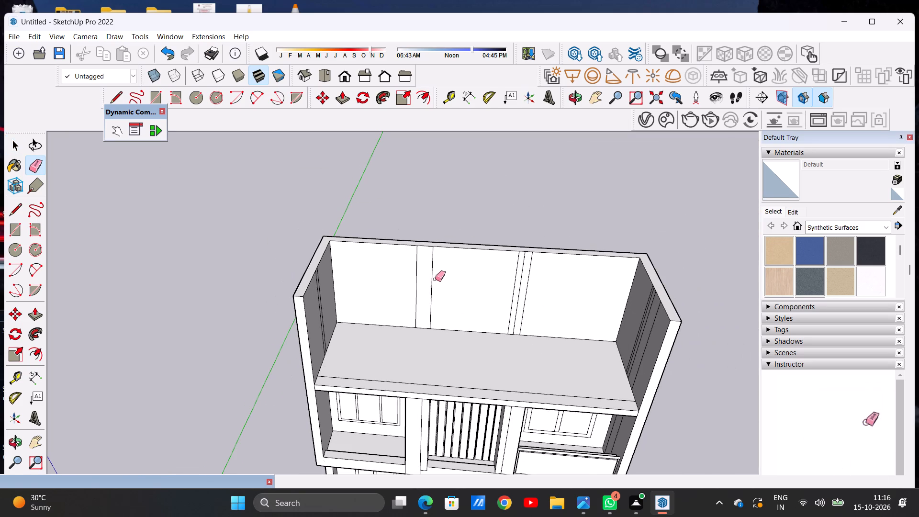
{"action": "middle_click_drag", "start_coordinate": [495, 349], "coordinate": [493, 250]}
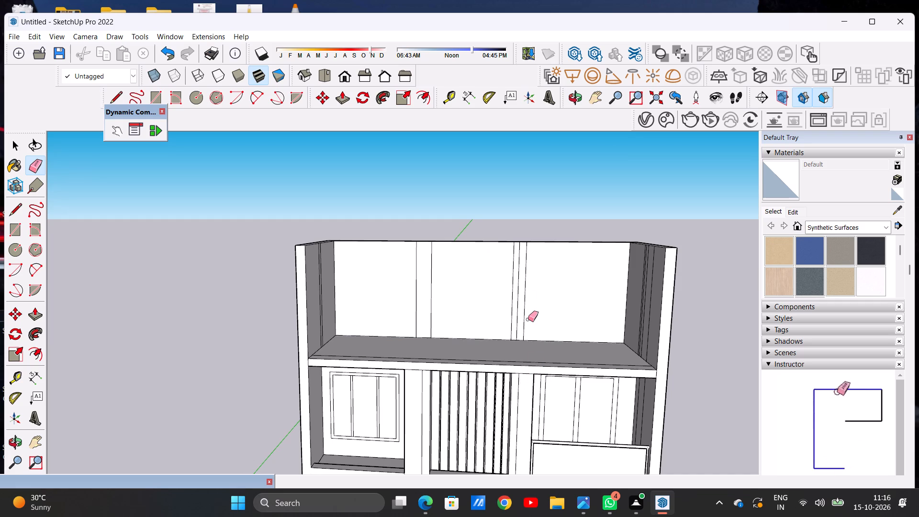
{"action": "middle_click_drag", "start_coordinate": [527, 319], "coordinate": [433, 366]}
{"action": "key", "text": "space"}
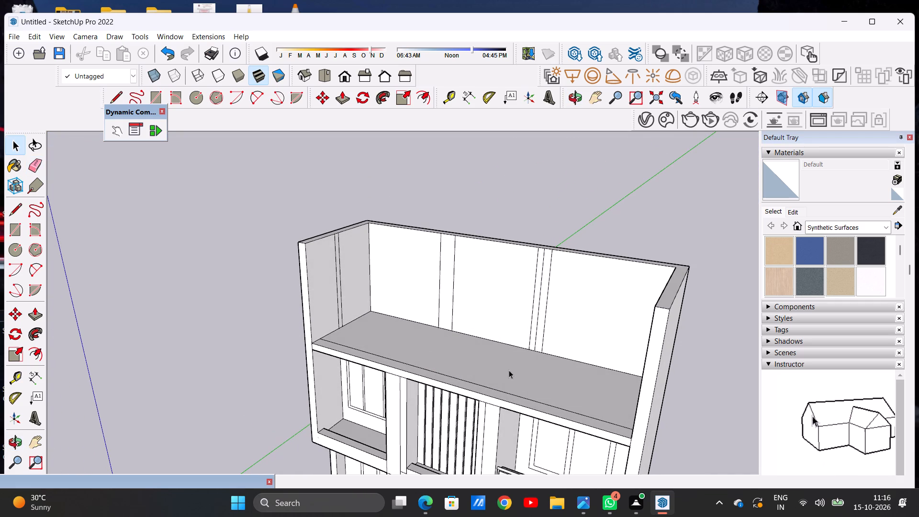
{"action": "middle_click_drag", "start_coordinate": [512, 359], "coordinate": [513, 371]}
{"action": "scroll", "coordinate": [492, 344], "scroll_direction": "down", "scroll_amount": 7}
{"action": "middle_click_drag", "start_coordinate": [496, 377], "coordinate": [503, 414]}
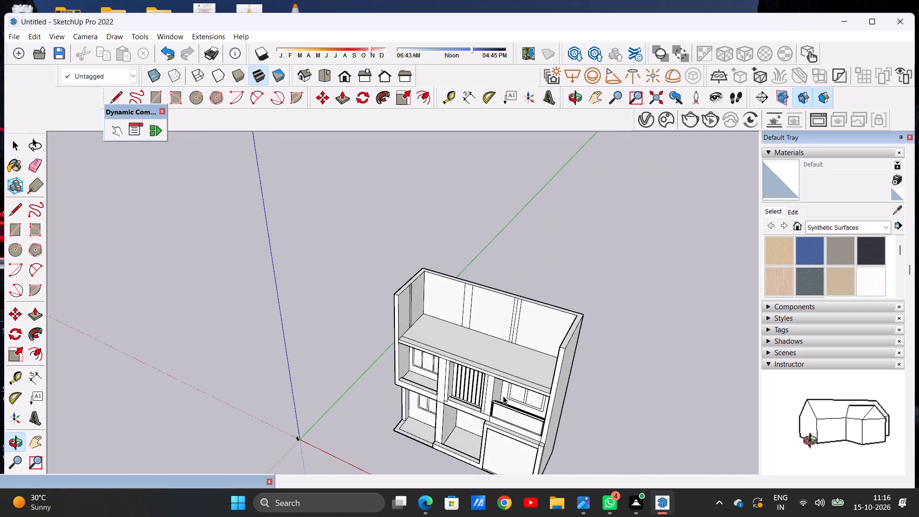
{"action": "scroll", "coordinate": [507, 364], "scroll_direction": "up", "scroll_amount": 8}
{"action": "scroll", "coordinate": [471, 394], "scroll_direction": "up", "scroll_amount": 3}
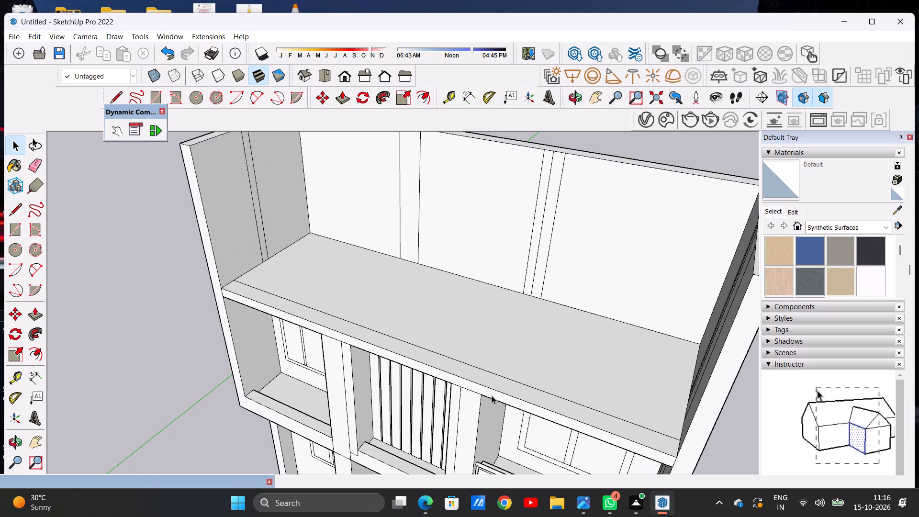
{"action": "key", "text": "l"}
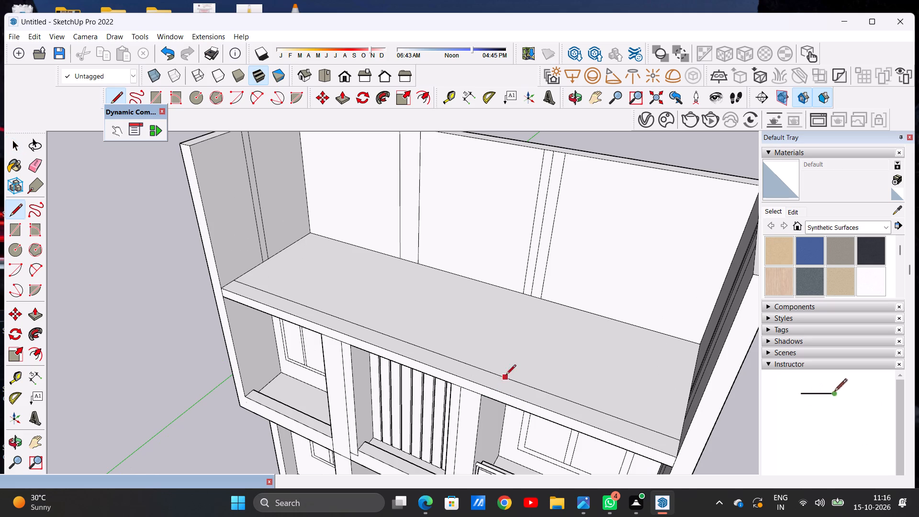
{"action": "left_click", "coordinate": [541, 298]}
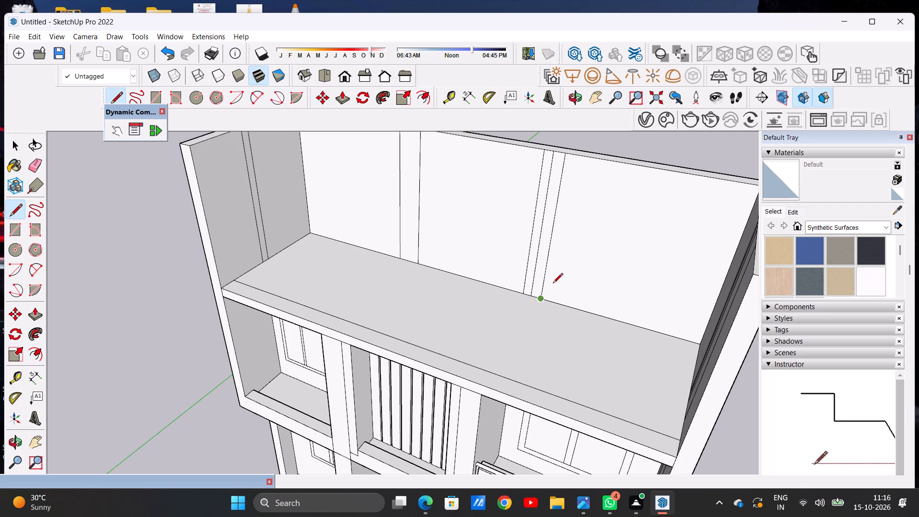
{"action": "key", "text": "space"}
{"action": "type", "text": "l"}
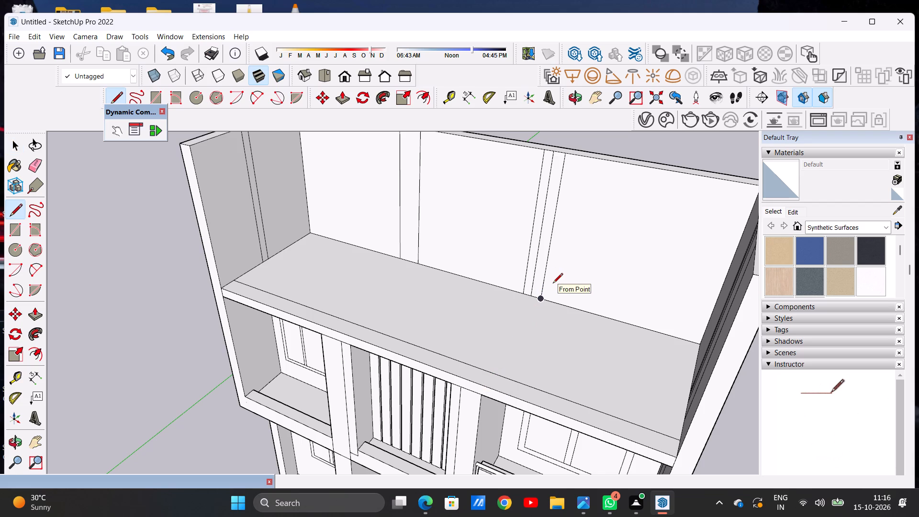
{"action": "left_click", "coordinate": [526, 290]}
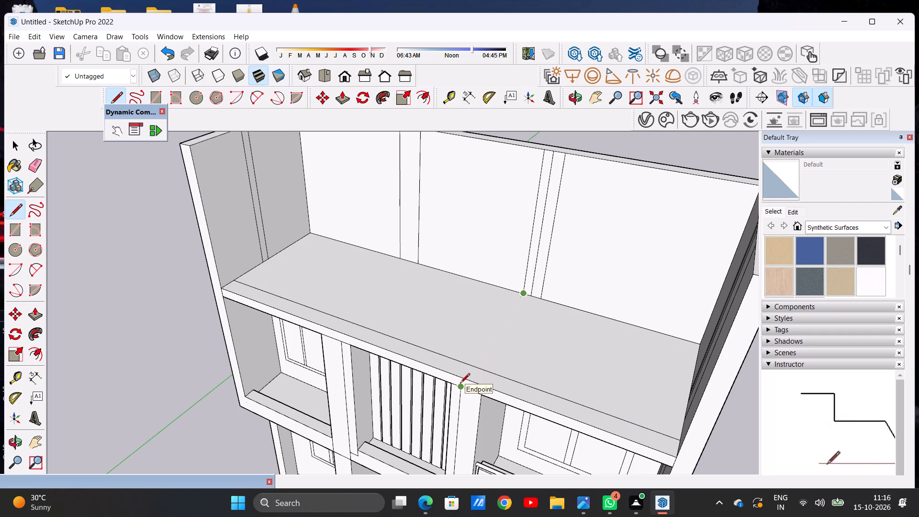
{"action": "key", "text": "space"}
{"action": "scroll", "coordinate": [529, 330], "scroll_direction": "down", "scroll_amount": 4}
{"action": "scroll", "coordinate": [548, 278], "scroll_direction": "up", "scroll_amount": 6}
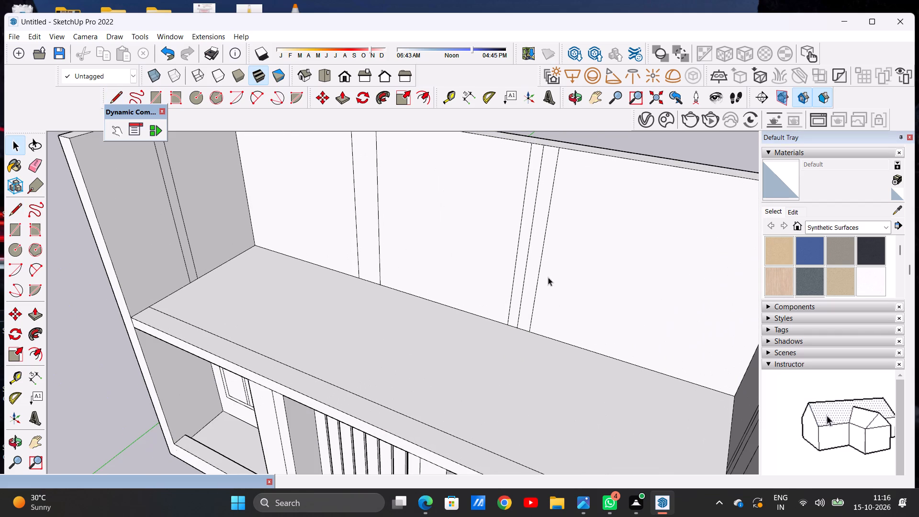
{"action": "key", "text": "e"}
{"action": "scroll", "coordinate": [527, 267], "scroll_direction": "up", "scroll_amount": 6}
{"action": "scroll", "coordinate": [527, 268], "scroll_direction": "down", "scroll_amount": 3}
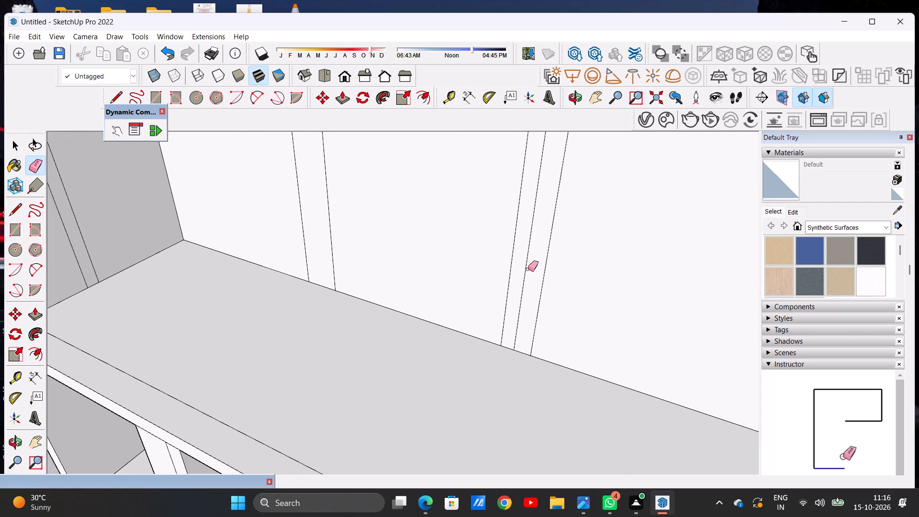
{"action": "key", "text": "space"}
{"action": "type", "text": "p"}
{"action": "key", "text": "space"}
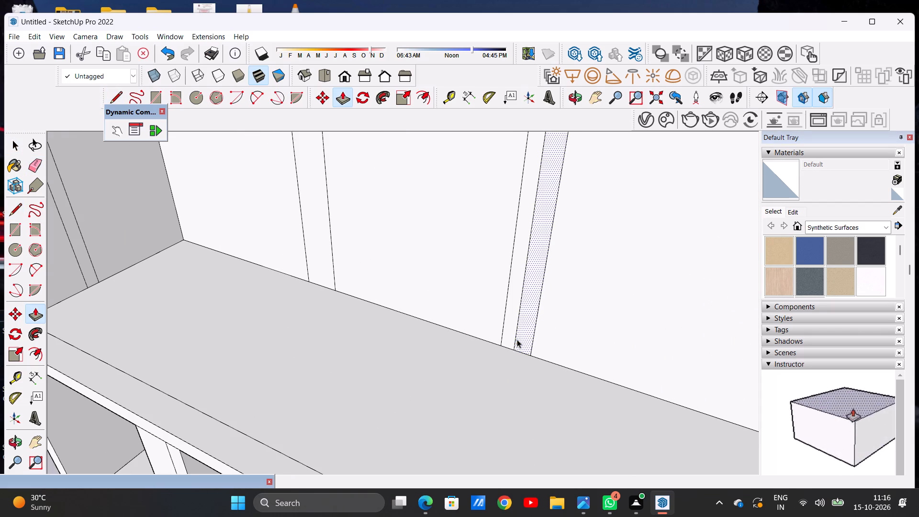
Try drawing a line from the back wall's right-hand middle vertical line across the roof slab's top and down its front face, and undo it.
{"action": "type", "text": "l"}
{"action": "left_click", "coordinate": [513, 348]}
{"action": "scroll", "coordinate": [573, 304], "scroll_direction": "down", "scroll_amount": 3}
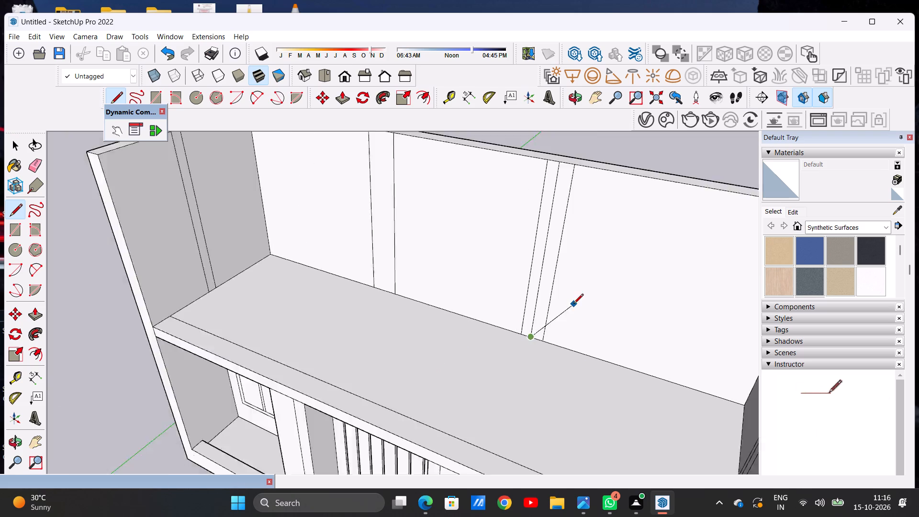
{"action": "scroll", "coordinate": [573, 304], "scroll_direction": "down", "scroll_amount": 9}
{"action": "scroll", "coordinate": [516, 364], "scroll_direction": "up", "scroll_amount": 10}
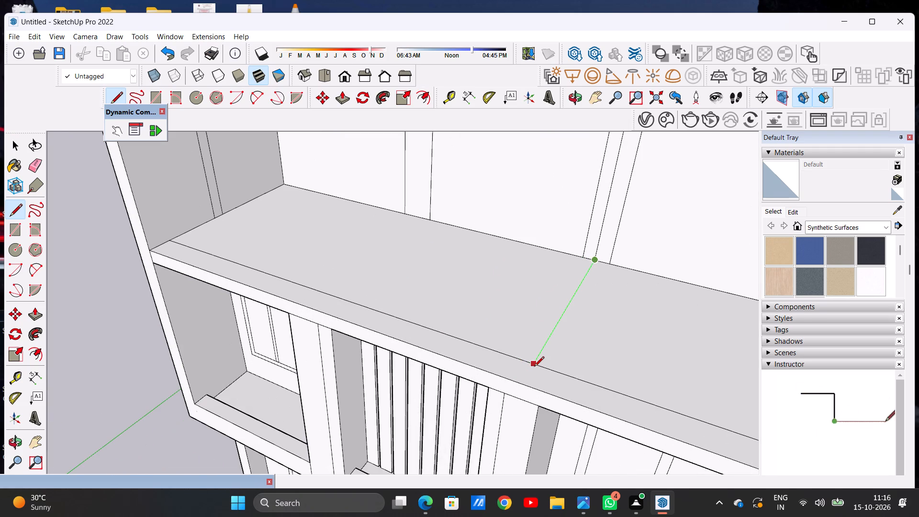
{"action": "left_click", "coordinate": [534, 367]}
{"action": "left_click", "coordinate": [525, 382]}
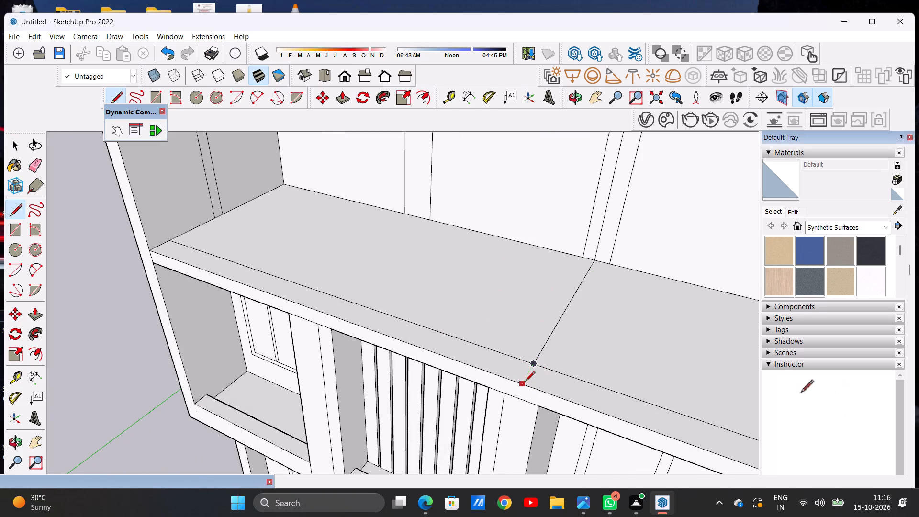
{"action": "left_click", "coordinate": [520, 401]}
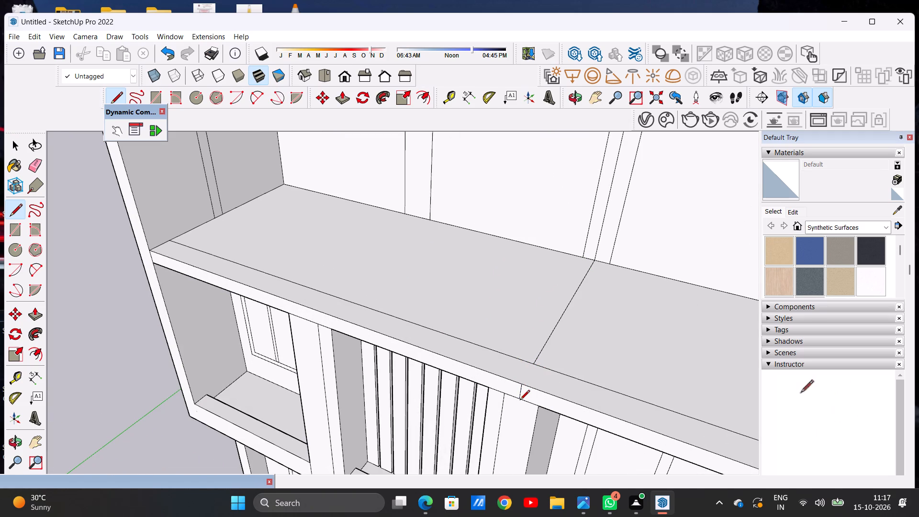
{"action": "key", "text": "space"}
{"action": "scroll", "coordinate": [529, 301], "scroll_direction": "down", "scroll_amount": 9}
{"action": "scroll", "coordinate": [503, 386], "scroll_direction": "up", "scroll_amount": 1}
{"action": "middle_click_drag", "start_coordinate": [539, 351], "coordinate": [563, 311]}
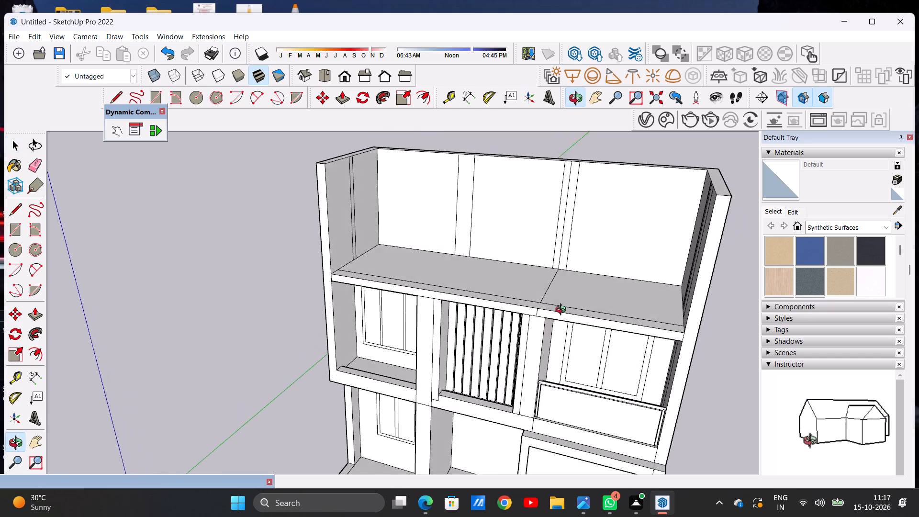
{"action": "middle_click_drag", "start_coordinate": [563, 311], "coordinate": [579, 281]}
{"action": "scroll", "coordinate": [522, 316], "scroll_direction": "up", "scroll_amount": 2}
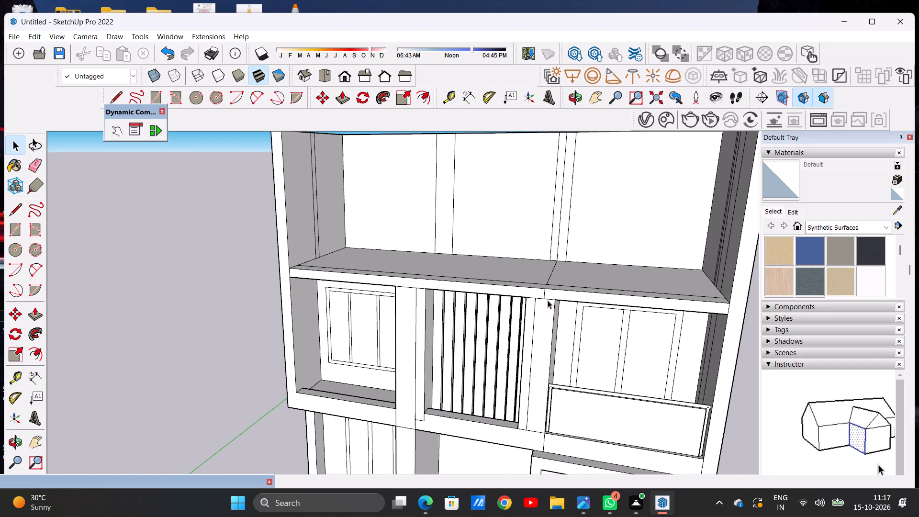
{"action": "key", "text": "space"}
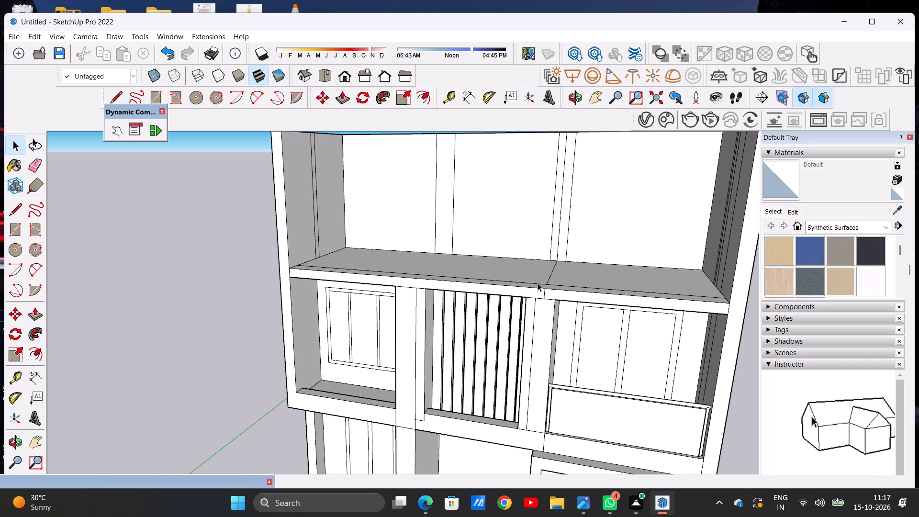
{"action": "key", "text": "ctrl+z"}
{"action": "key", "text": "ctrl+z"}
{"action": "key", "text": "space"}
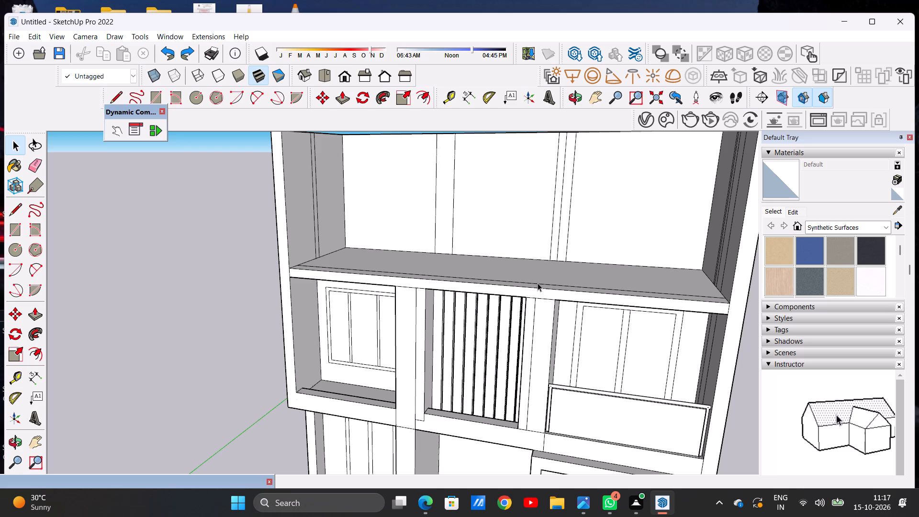
Erase the middle of the three vertical lines on the raised back wall behind the right pillar.
{"action": "middle_click_drag", "start_coordinate": [572, 228], "coordinate": [573, 293]}
{"action": "scroll", "coordinate": [536, 271], "scroll_direction": "down", "scroll_amount": 7}
{"action": "scroll", "coordinate": [563, 203], "scroll_direction": "up", "scroll_amount": 4}
{"action": "scroll", "coordinate": [562, 203], "scroll_direction": "down", "scroll_amount": 1}
{"action": "scroll", "coordinate": [561, 203], "scroll_direction": "up", "scroll_amount": 2}
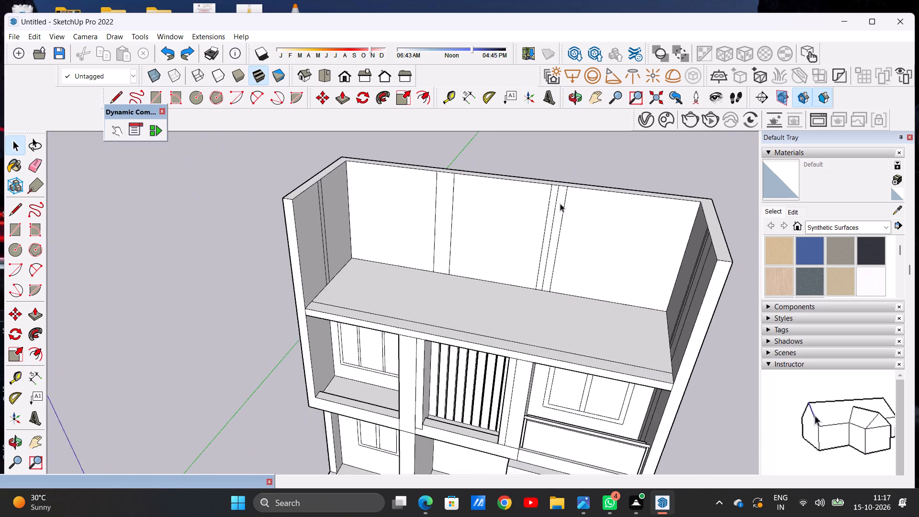
{"action": "scroll", "coordinate": [560, 203], "scroll_direction": "up", "scroll_amount": 7}
{"action": "key", "text": "e"}
{"action": "scroll", "coordinate": [555, 213], "scroll_direction": "up", "scroll_amount": 5}
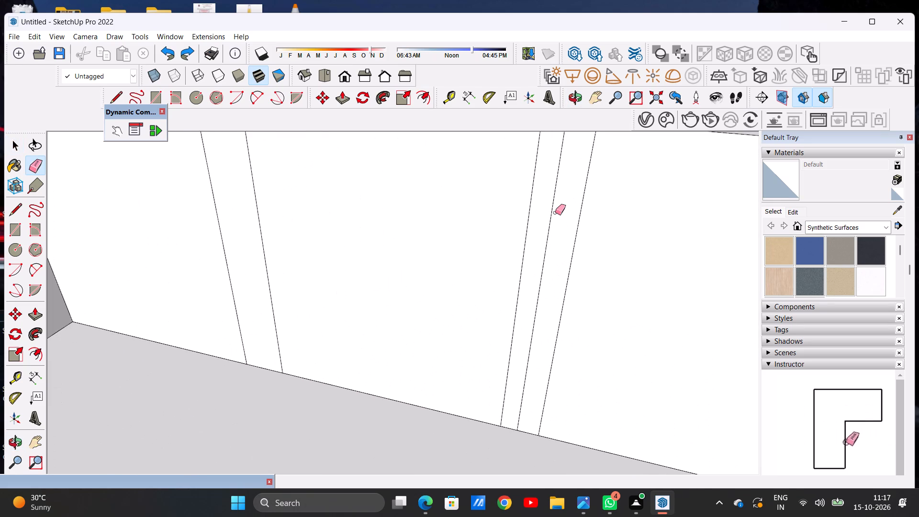
{"action": "left_click", "coordinate": [553, 206]}
{"action": "key", "text": "space"}
Examine the two vertical strips on the raised back wall and their alignment with the pillars below, from the front and from above.
{"action": "scroll", "coordinate": [573, 271], "scroll_direction": "down", "scroll_amount": 16}
{"action": "middle_click_drag", "start_coordinate": [541, 337], "coordinate": [567, 247]}
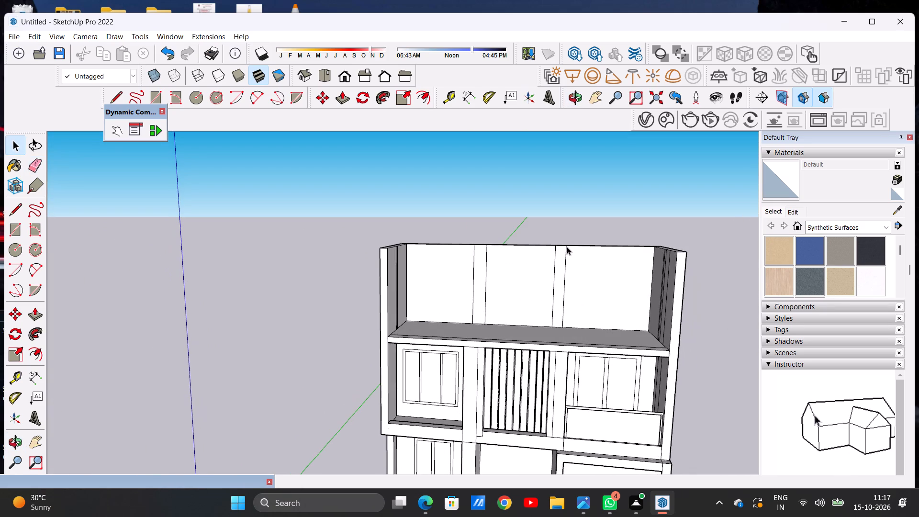
{"action": "scroll", "coordinate": [521, 295], "scroll_direction": "down", "scroll_amount": 3}
{"action": "middle_click_drag", "start_coordinate": [482, 301], "coordinate": [409, 426]}
{"action": "scroll", "coordinate": [491, 280], "scroll_direction": "up", "scroll_amount": 2}
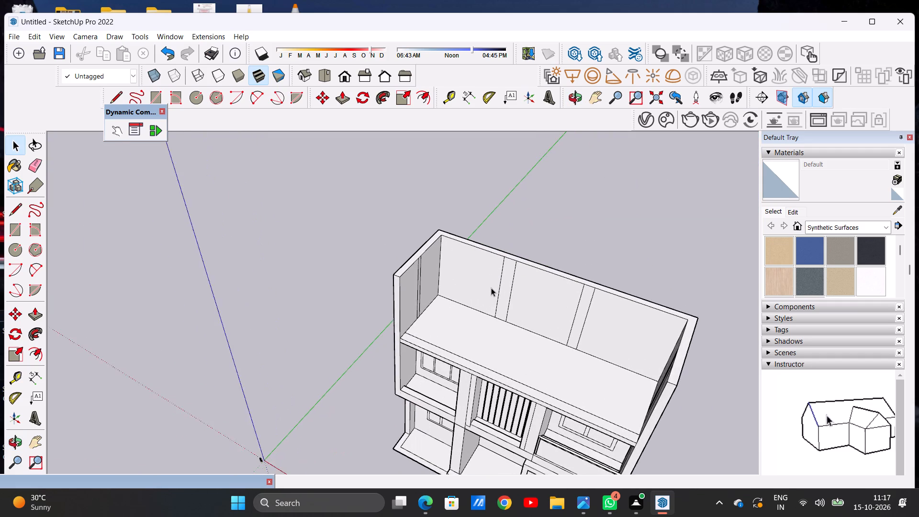
{"action": "scroll", "coordinate": [491, 288], "scroll_direction": "up", "scroll_amount": 1}
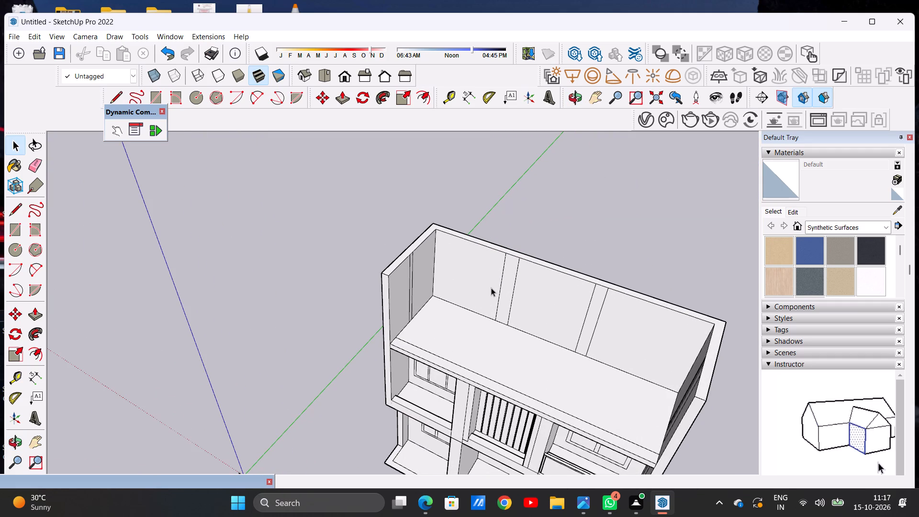
{"action": "key", "text": "p"}
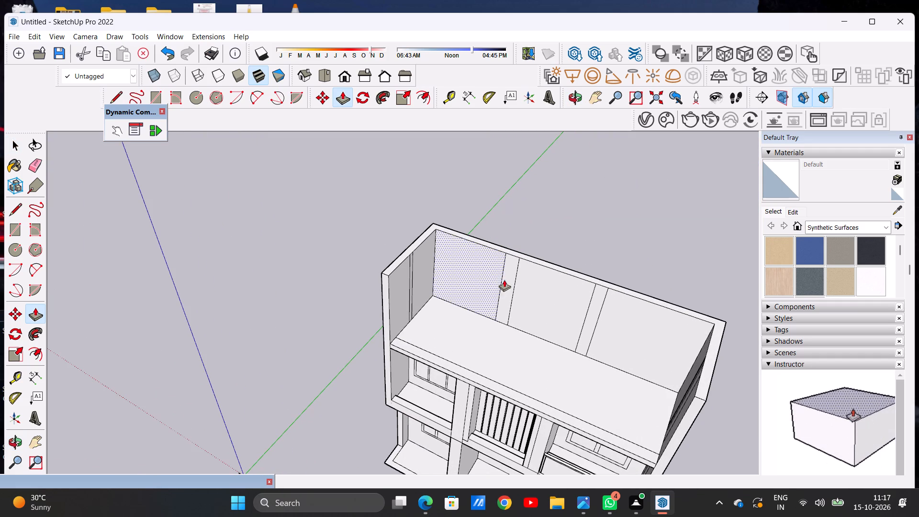
{"action": "scroll", "coordinate": [505, 279], "scroll_direction": "up", "scroll_amount": 1}
{"action": "scroll", "coordinate": [505, 278], "scroll_direction": "down", "scroll_amount": 1}
{"action": "scroll", "coordinate": [505, 278], "scroll_direction": "up", "scroll_amount": 3}
{"action": "key", "text": "space"}
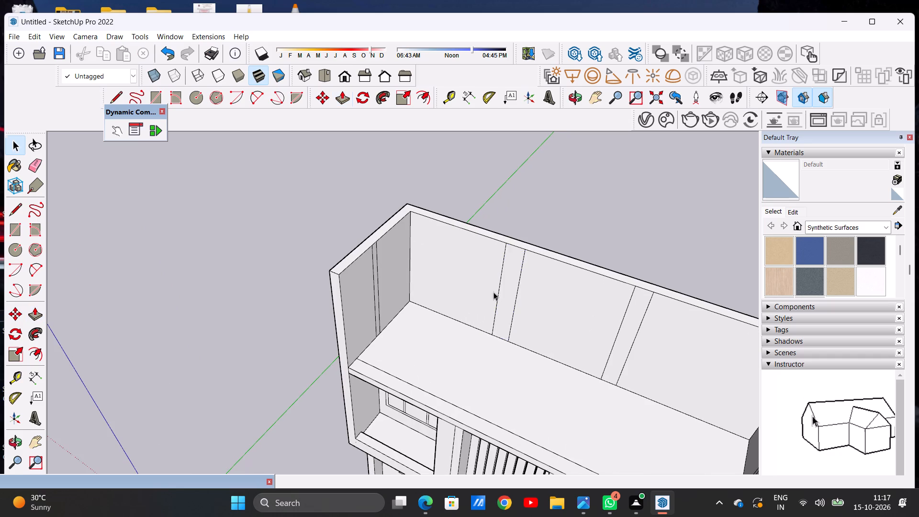
{"action": "scroll", "coordinate": [454, 323], "scroll_direction": "down", "scroll_amount": 8}
{"action": "middle_click_drag", "start_coordinate": [446, 371], "coordinate": [482, 266]}
{"action": "scroll", "coordinate": [444, 330], "scroll_direction": "up", "scroll_amount": 10}
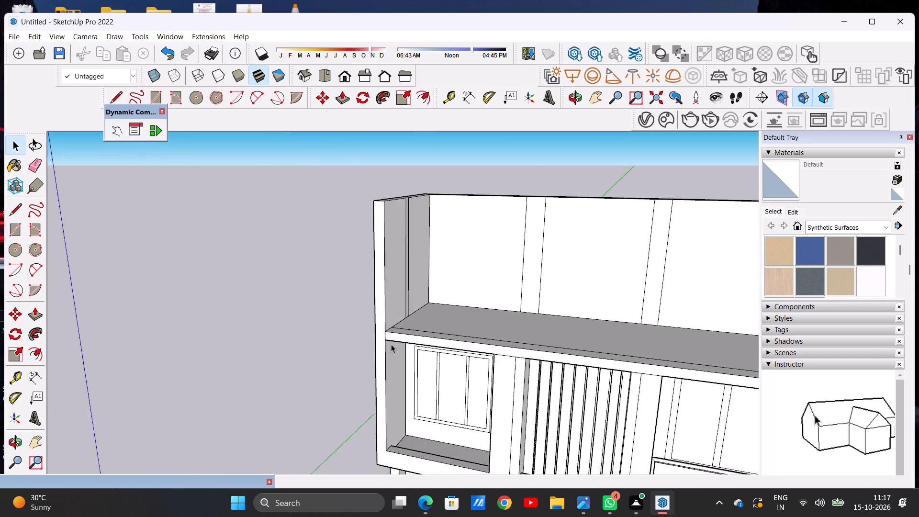
{"action": "scroll", "coordinate": [391, 344], "scroll_direction": "up", "scroll_amount": 3}
{"action": "middle_click_drag", "start_coordinate": [372, 323], "coordinate": [425, 301]}
{"action": "scroll", "coordinate": [377, 348], "scroll_direction": "down", "scroll_amount": 3}
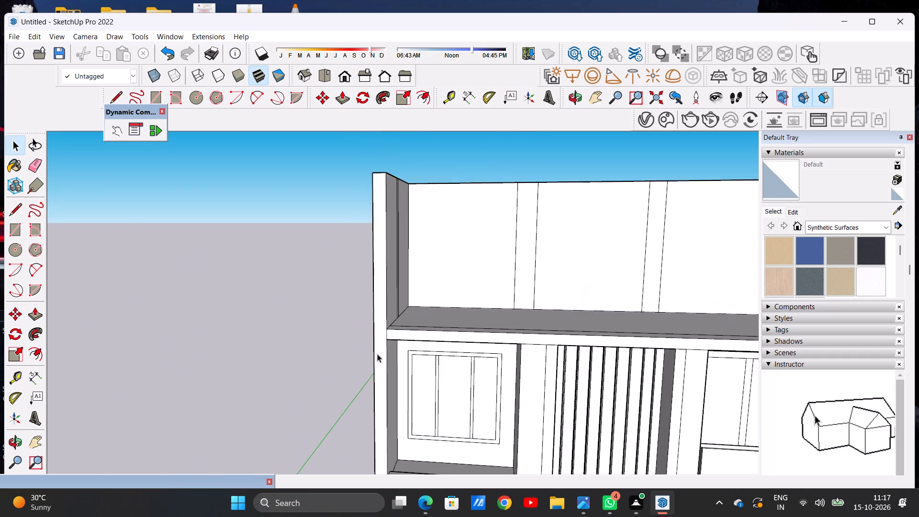
{"action": "scroll", "coordinate": [377, 354], "scroll_direction": "down", "scroll_amount": 5}
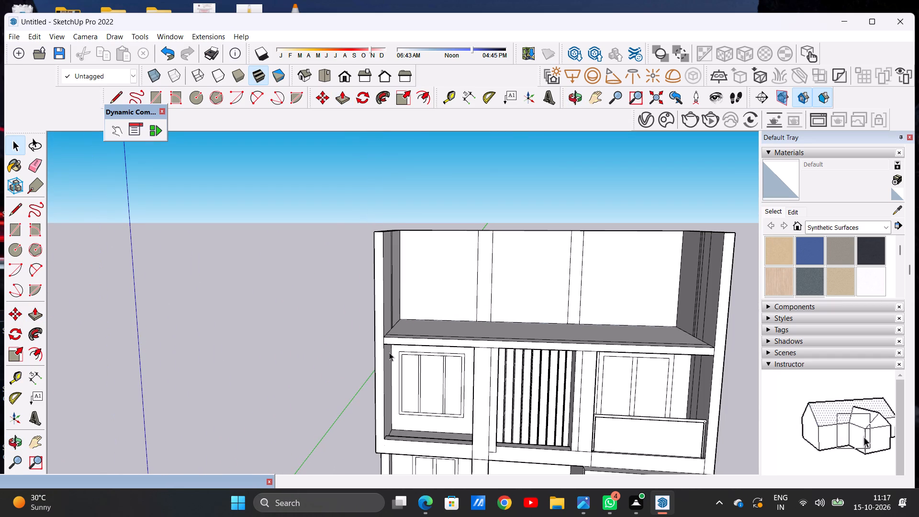
{"action": "scroll", "coordinate": [390, 352], "scroll_direction": "down", "scroll_amount": 3}
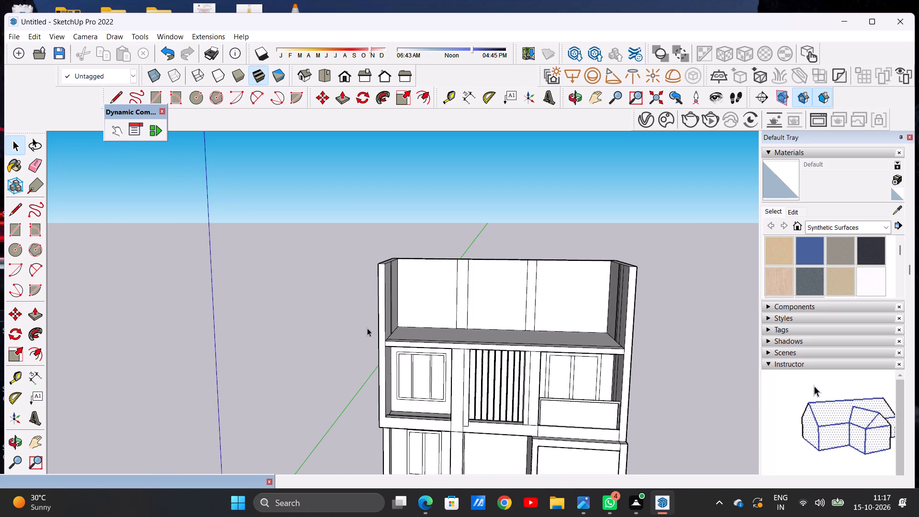
{"action": "middle_click_drag", "start_coordinate": [460, 336], "coordinate": [477, 372]}
{"action": "scroll", "coordinate": [463, 350], "scroll_direction": "up", "scroll_amount": 16}
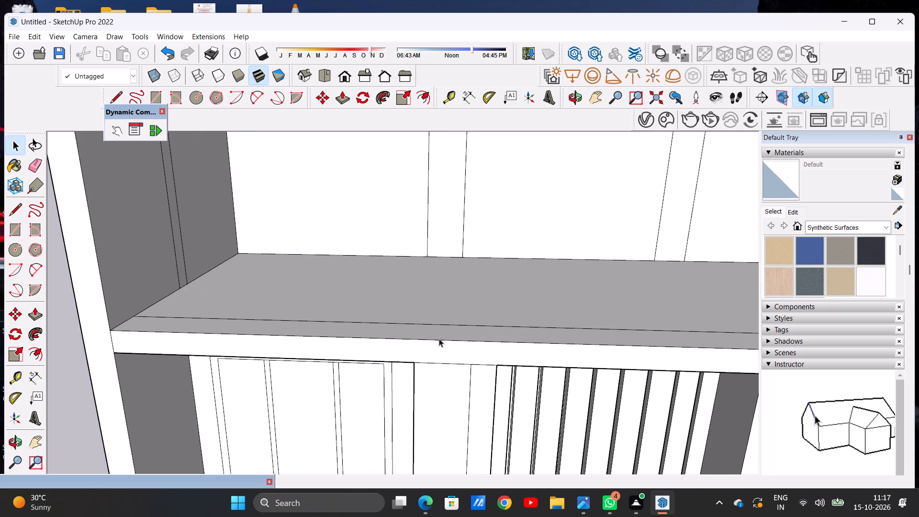
{"action": "middle_click_drag", "start_coordinate": [408, 310], "coordinate": [395, 398]}
{"action": "scroll", "coordinate": [417, 367], "scroll_direction": "down", "scroll_amount": 11}
{"action": "scroll", "coordinate": [428, 396], "scroll_direction": "up", "scroll_amount": 1}
{"action": "middle_click_drag", "start_coordinate": [428, 397], "coordinate": [453, 383]}
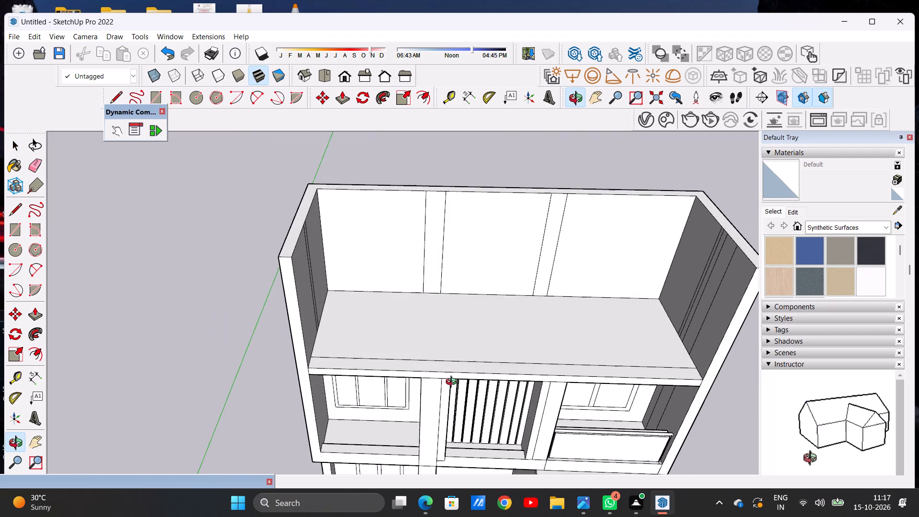
{"action": "middle_click_drag", "start_coordinate": [453, 383], "coordinate": [453, 371]}
{"action": "middle_click_drag", "start_coordinate": [449, 369], "coordinate": [418, 400]}
{"action": "scroll", "coordinate": [452, 344], "scroll_direction": "down", "scroll_amount": 8}
{"action": "scroll", "coordinate": [499, 400], "scroll_direction": "up", "scroll_amount": 7}
{"action": "middle_click_drag", "start_coordinate": [513, 394], "coordinate": [541, 333]}
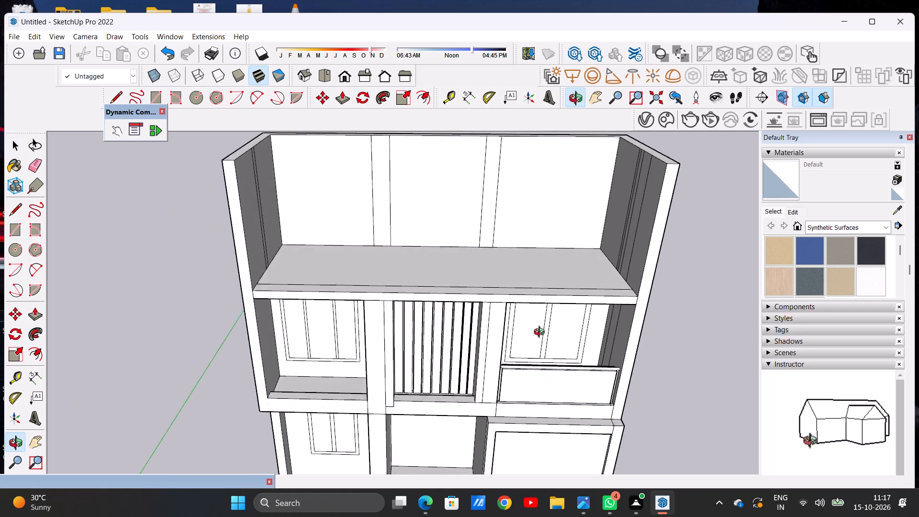
{"action": "middle_click_drag", "start_coordinate": [541, 333], "coordinate": [512, 425]}
{"action": "scroll", "coordinate": [437, 351], "scroll_direction": "down", "scroll_amount": 4}
{"action": "scroll", "coordinate": [400, 233], "scroll_direction": "up", "scroll_amount": 4}
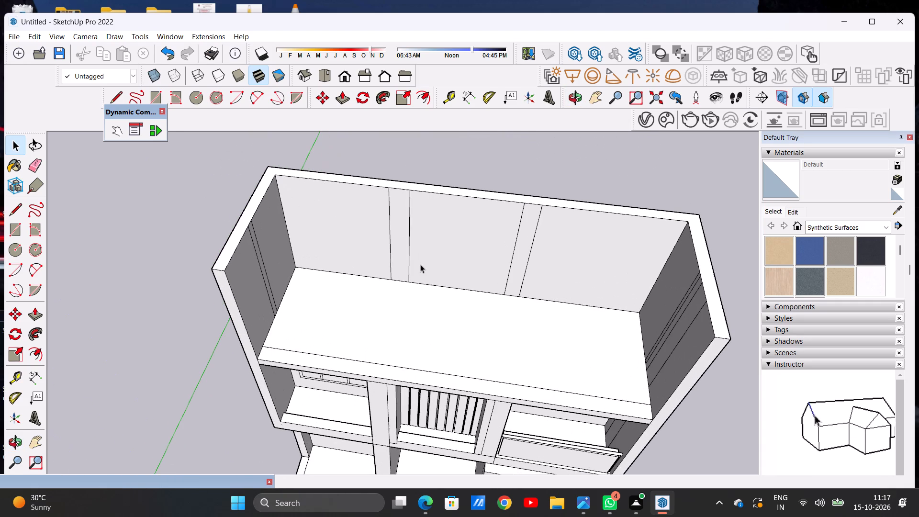
Push/Pull the left vertical strip on the back wall forward to the line running along the roof slab near its front edge.
{"action": "key", "text": "p"}
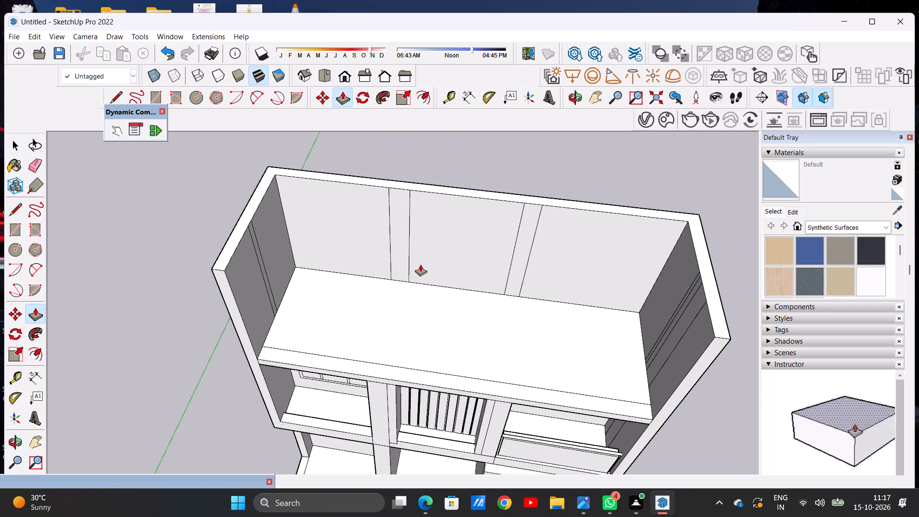
{"action": "scroll", "coordinate": [407, 205], "scroll_direction": "up", "scroll_amount": 6}
{"action": "left_click", "coordinate": [398, 190]}
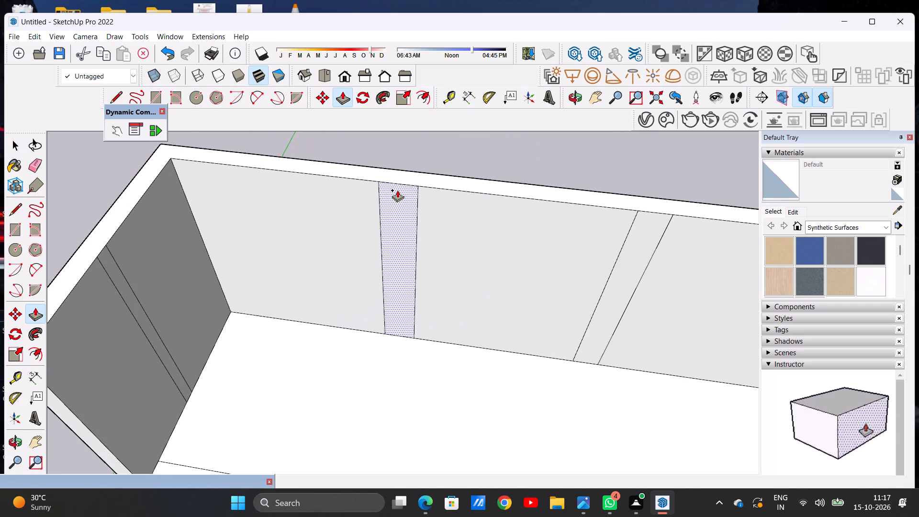
{"action": "scroll", "coordinate": [359, 267], "scroll_direction": "down", "scroll_amount": 9}
{"action": "scroll", "coordinate": [380, 349], "scroll_direction": "up", "scroll_amount": 11}
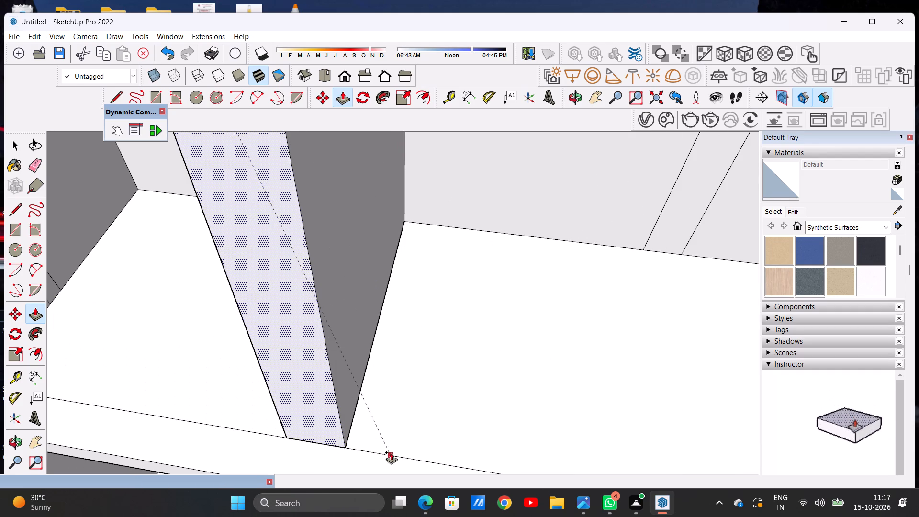
{"action": "left_click", "coordinate": [391, 452]}
Push/Pull the right vertical strip on the back wall forward to the same line near the roof slab's front edge.
{"action": "scroll", "coordinate": [350, 424], "scroll_direction": "down", "scroll_amount": 14}
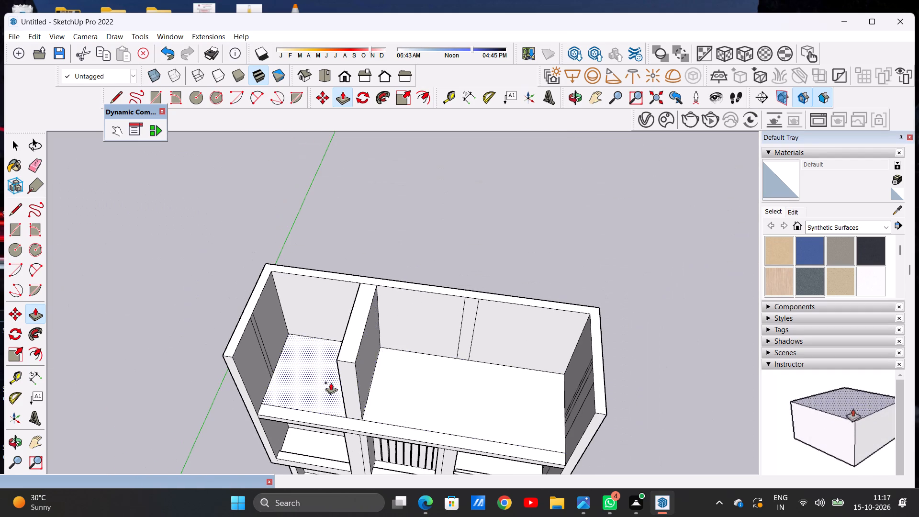
{"action": "middle_click_drag", "start_coordinate": [365, 408], "coordinate": [338, 355]}
{"action": "scroll", "coordinate": [513, 286], "scroll_direction": "up", "scroll_amount": 8}
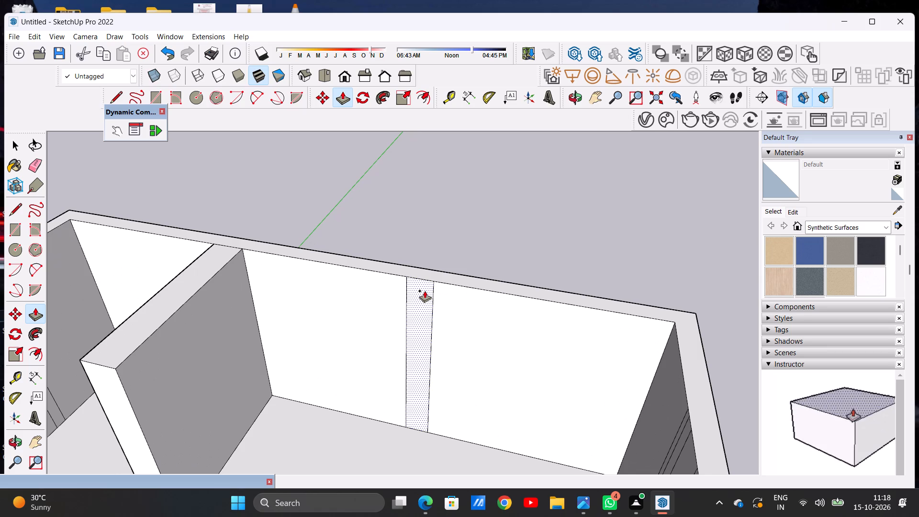
{"action": "left_click", "coordinate": [425, 291]}
{"action": "scroll", "coordinate": [395, 335], "scroll_direction": "down", "scroll_amount": 8}
{"action": "scroll", "coordinate": [398, 325], "scroll_direction": "up", "scroll_amount": 1}
{"action": "scroll", "coordinate": [400, 321], "scroll_direction": "down", "scroll_amount": 7}
{"action": "scroll", "coordinate": [394, 397], "scroll_direction": "up", "scroll_amount": 3}
{"action": "scroll", "coordinate": [394, 397], "scroll_direction": "down", "scroll_amount": 1}
{"action": "scroll", "coordinate": [394, 397], "scroll_direction": "up", "scroll_amount": 12}
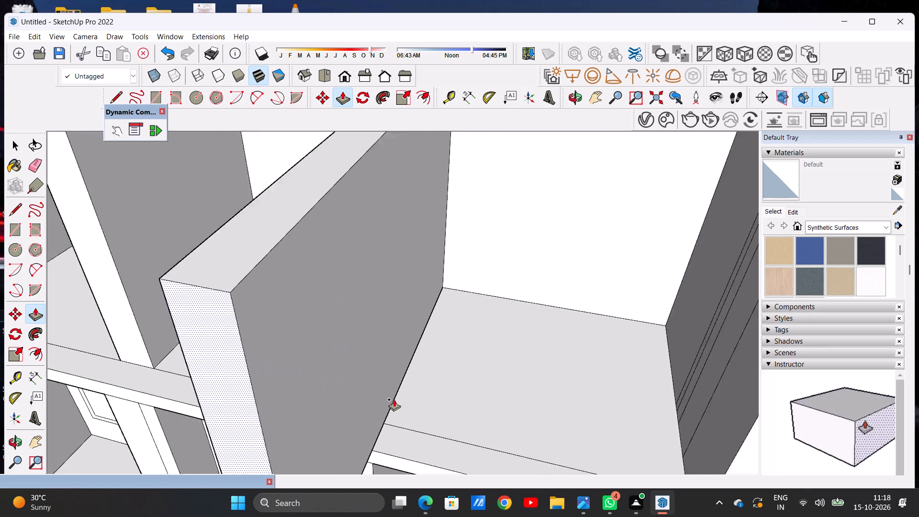
{"action": "scroll", "coordinate": [394, 399], "scroll_direction": "up", "scroll_amount": 2}
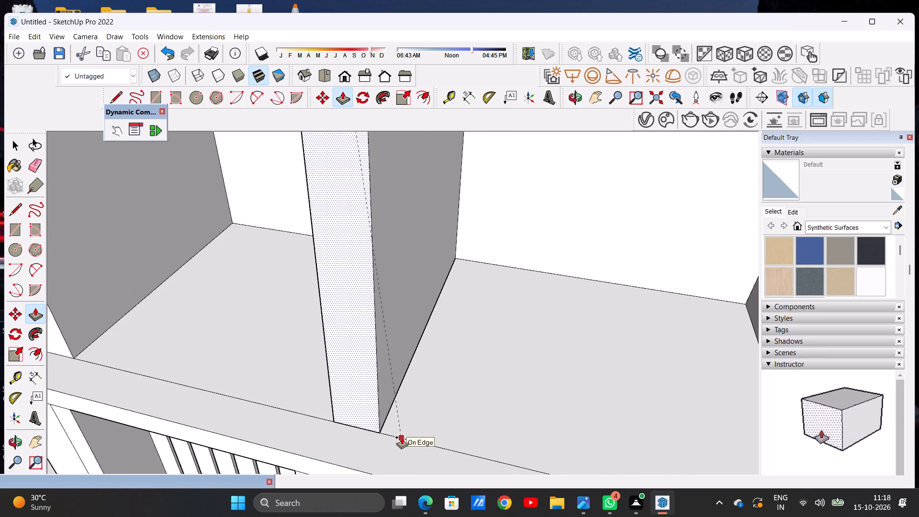
{"action": "left_click", "coordinate": [402, 437]}
{"action": "key", "text": "space"}
Examine how the two new upper-storey partitions line up with the slab's front edge and the pillars below.
{"action": "scroll", "coordinate": [445, 445], "scroll_direction": "down", "scroll_amount": 8}
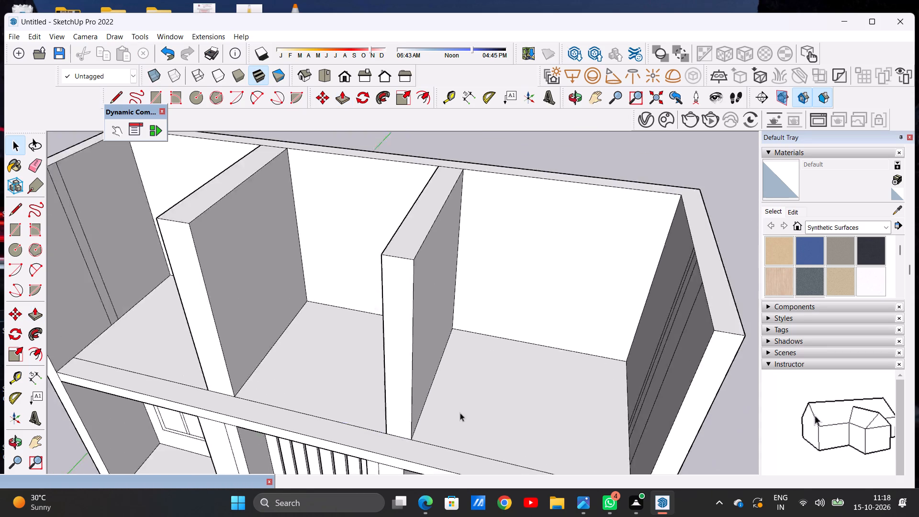
{"action": "scroll", "coordinate": [460, 413], "scroll_direction": "down", "scroll_amount": 12}
{"action": "middle_click_drag", "start_coordinate": [477, 354], "coordinate": [534, 260]}
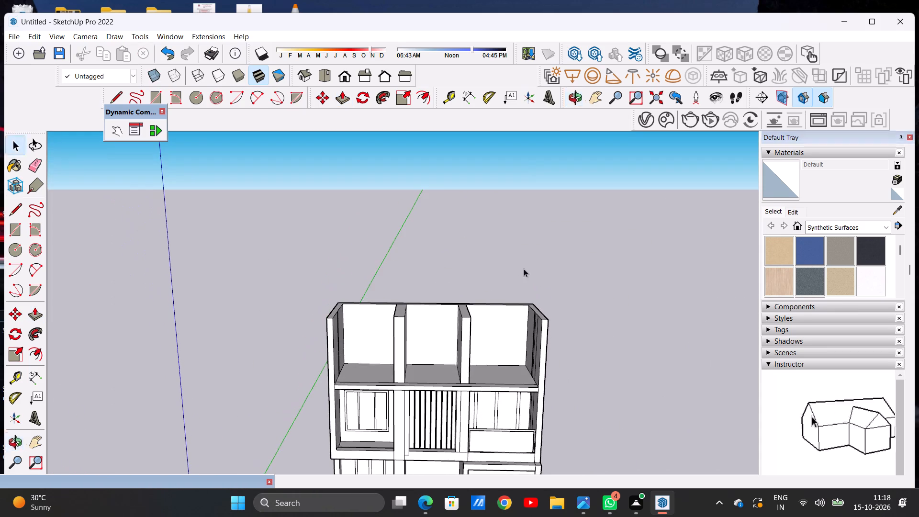
{"action": "scroll", "coordinate": [433, 333], "scroll_direction": "up", "scroll_amount": 5}
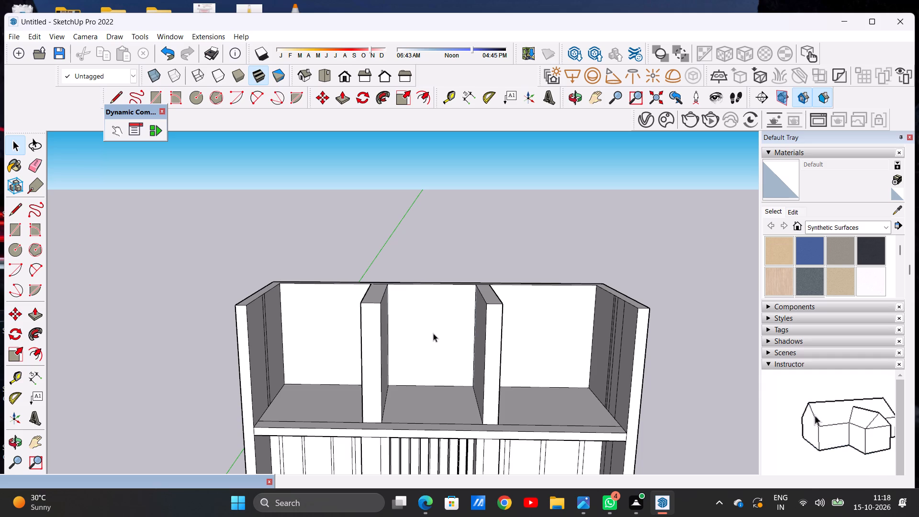
{"action": "scroll", "coordinate": [433, 333], "scroll_direction": "down", "scroll_amount": 7}
{"action": "scroll", "coordinate": [422, 340], "scroll_direction": "up", "scroll_amount": 7}
{"action": "scroll", "coordinate": [422, 340], "scroll_direction": "down", "scroll_amount": 1}
{"action": "middle_click_drag", "start_coordinate": [433, 339], "coordinate": [405, 333]}
{"action": "scroll", "coordinate": [405, 333], "scroll_direction": "down", "scroll_amount": 2}
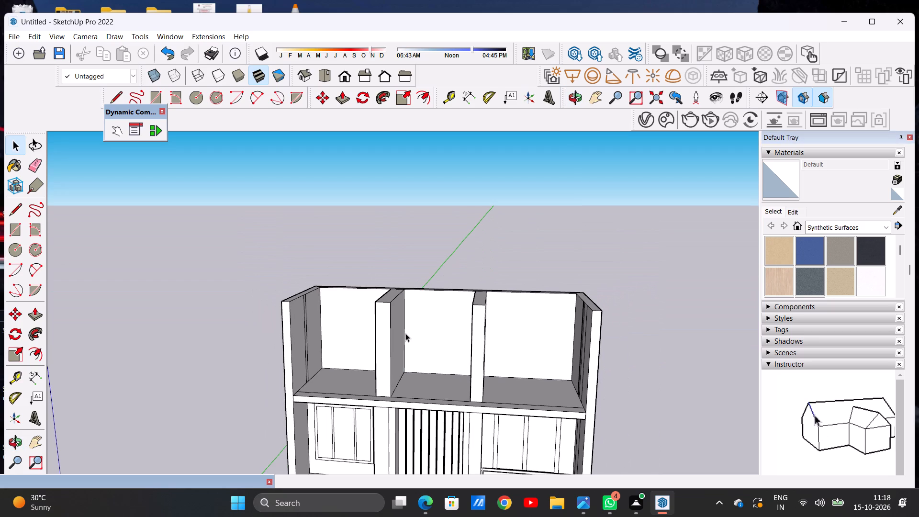
{"action": "scroll", "coordinate": [416, 334], "scroll_direction": "down", "scroll_amount": 5}
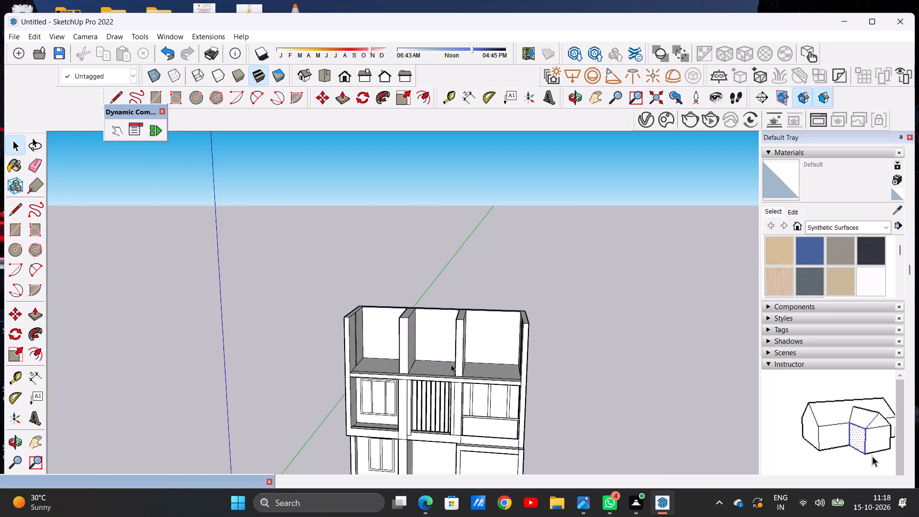
{"action": "scroll", "coordinate": [428, 390], "scroll_direction": "up", "scroll_amount": 8}
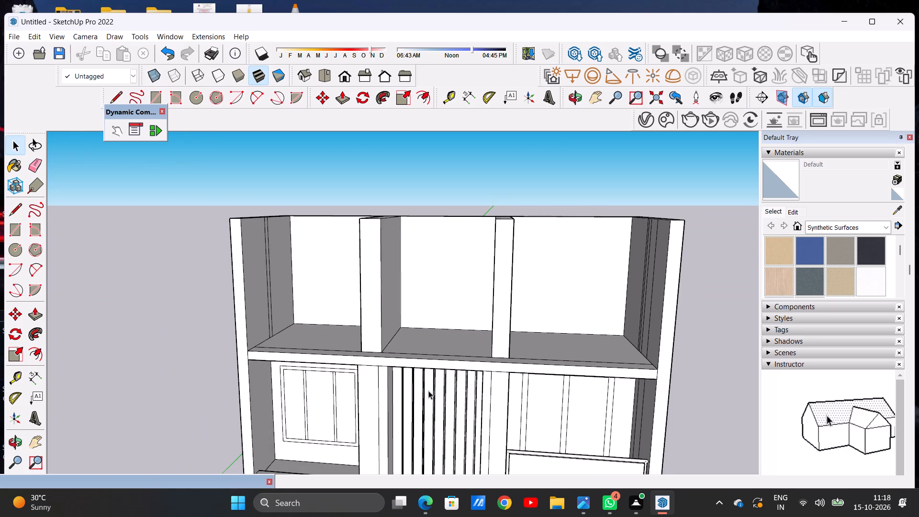
{"action": "scroll", "coordinate": [377, 350], "scroll_direction": "down", "scroll_amount": 5}
{"action": "middle_click_drag", "start_coordinate": [372, 339], "coordinate": [407, 421]}
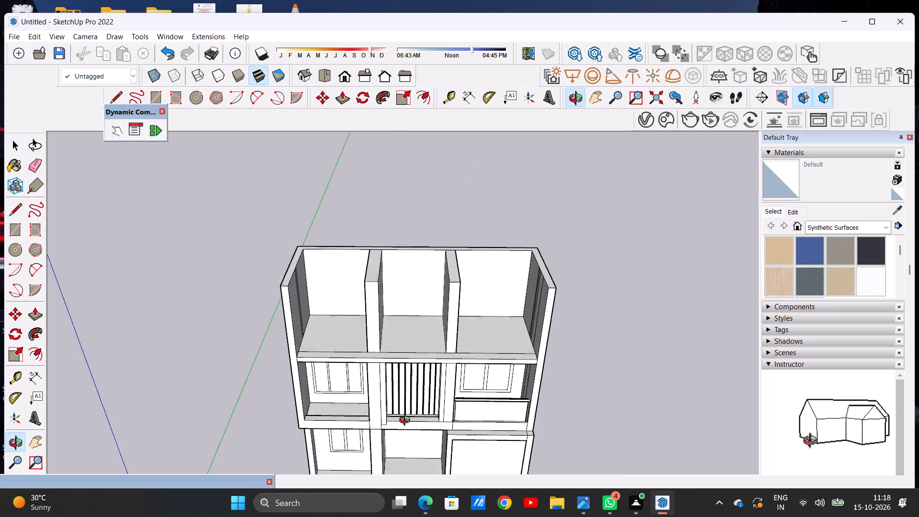
{"action": "middle_click_drag", "start_coordinate": [407, 421], "coordinate": [379, 417]}
{"action": "scroll", "coordinate": [386, 369], "scroll_direction": "up", "scroll_amount": 14}
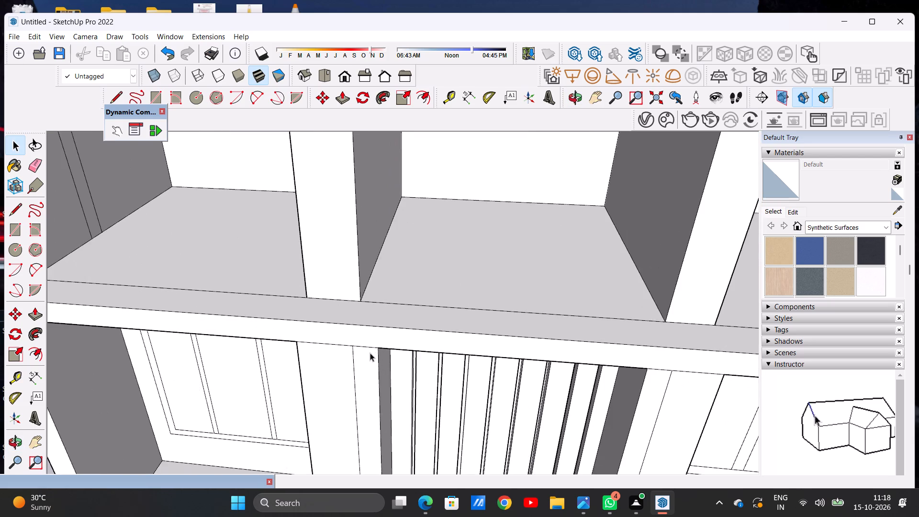
{"action": "scroll", "coordinate": [380, 348], "scroll_direction": "down", "scroll_amount": 9}
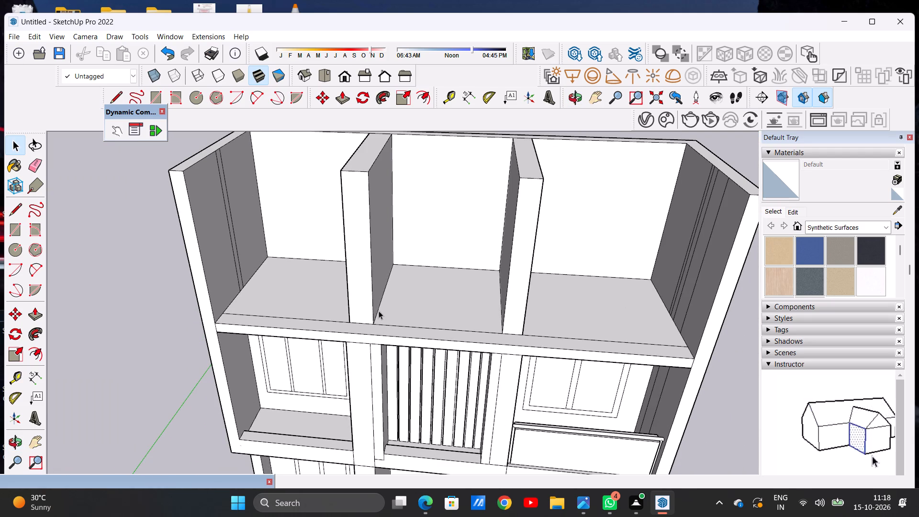
Extend the left partition's front face with Push/Pull to the roof slab's front edge.
{"action": "middle_click_drag", "start_coordinate": [379, 311], "coordinate": [379, 360]}
{"action": "scroll", "coordinate": [337, 289], "scroll_direction": "up", "scroll_amount": 1}
{"action": "scroll", "coordinate": [376, 294], "scroll_direction": "up", "scroll_amount": 1}
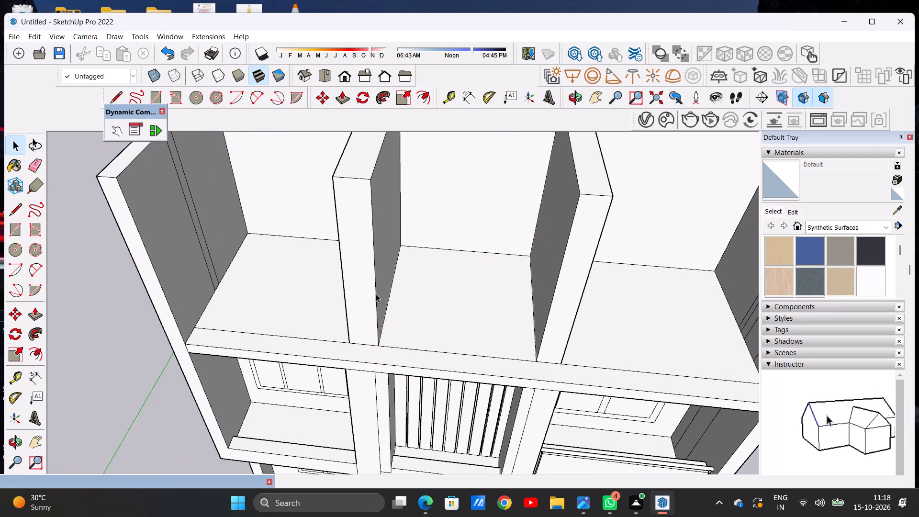
{"action": "key", "text": "p"}
{"action": "scroll", "coordinate": [370, 269], "scroll_direction": "up", "scroll_amount": 5}
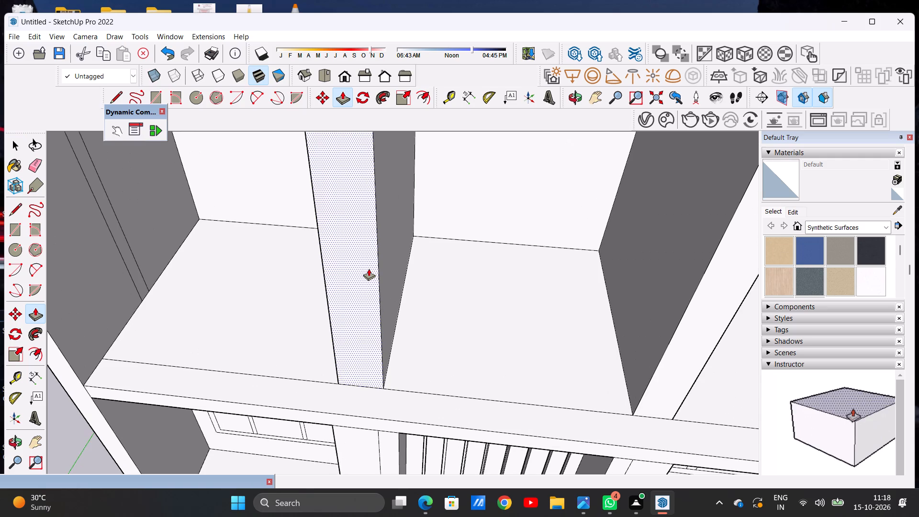
{"action": "left_click", "coordinate": [369, 269]}
{"action": "left_click", "coordinate": [378, 423]}
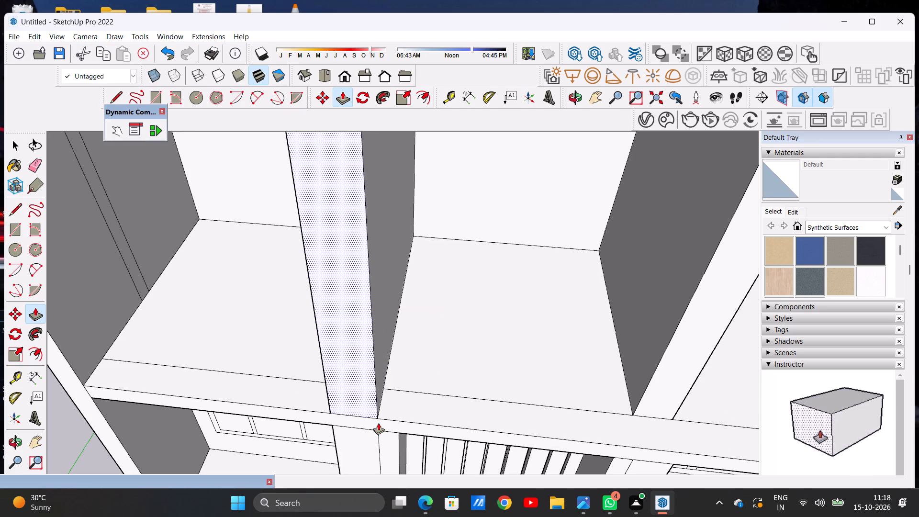
{"action": "key", "text": "space"}
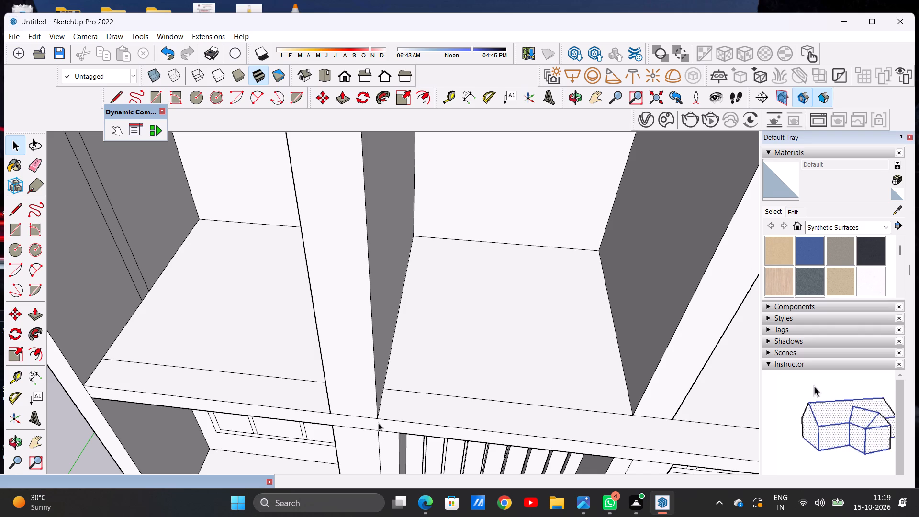
Extend the right partition's front face with Push/Pull to the roof slab's front edge.
{"action": "scroll", "coordinate": [438, 411], "scroll_direction": "down", "scroll_amount": 7}
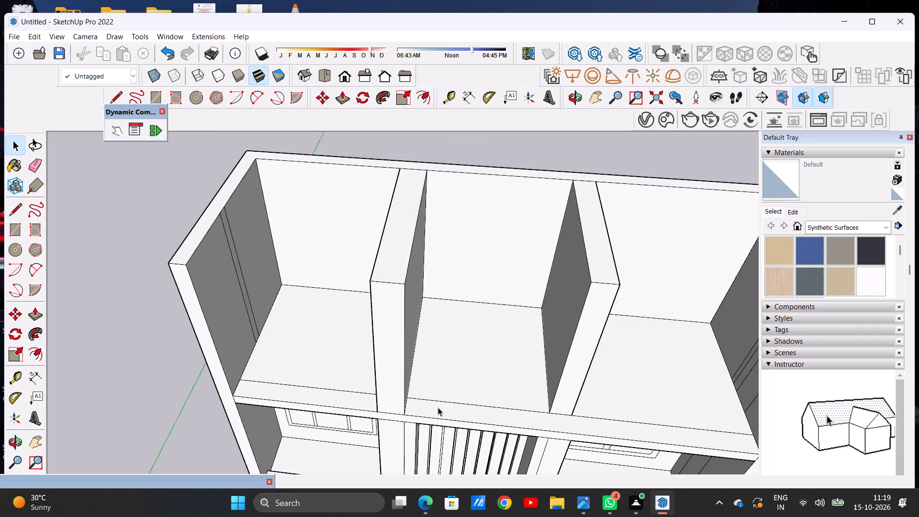
{"action": "scroll", "coordinate": [438, 407], "scroll_direction": "down", "scroll_amount": 6}
{"action": "middle_click_drag", "start_coordinate": [416, 399], "coordinate": [320, 313]}
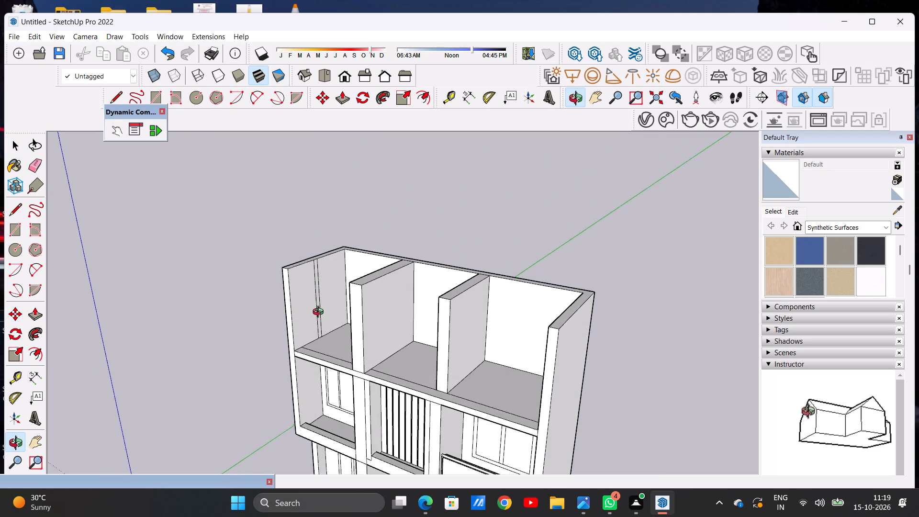
{"action": "middle_click_drag", "start_coordinate": [320, 313], "coordinate": [357, 328]}
{"action": "scroll", "coordinate": [461, 350], "scroll_direction": "down", "scroll_amount": 3}
{"action": "scroll", "coordinate": [469, 371], "scroll_direction": "up", "scroll_amount": 7}
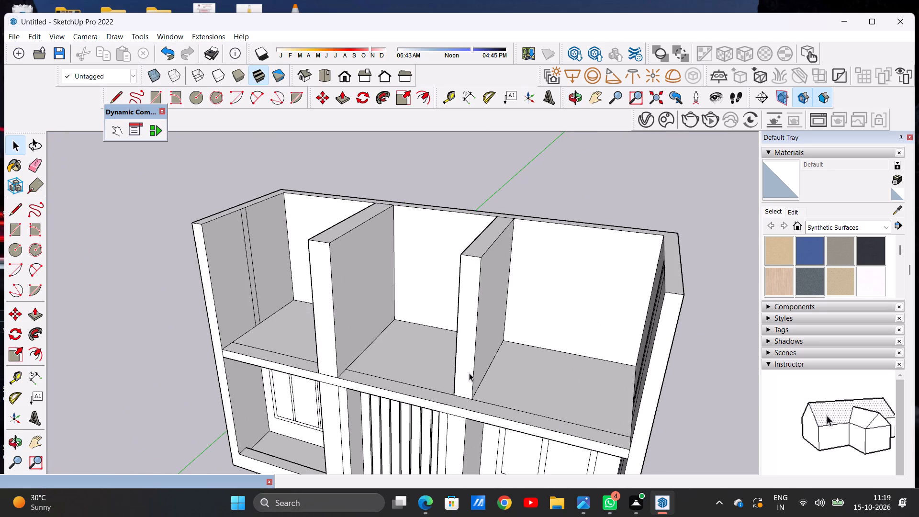
{"action": "key", "text": "p"}
{"action": "scroll", "coordinate": [469, 373], "scroll_direction": "up", "scroll_amount": 5}
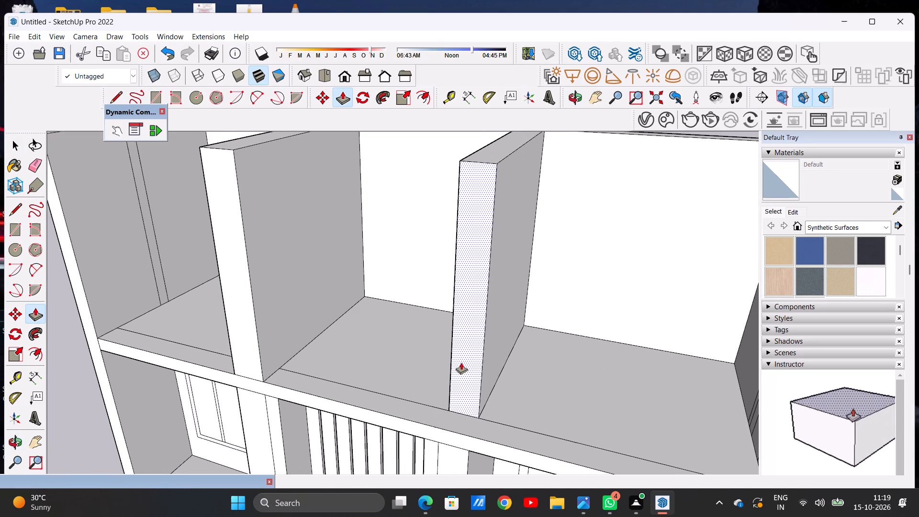
{"action": "left_click", "coordinate": [464, 358]}
{"action": "scroll", "coordinate": [464, 358], "scroll_direction": "down", "scroll_amount": 6}
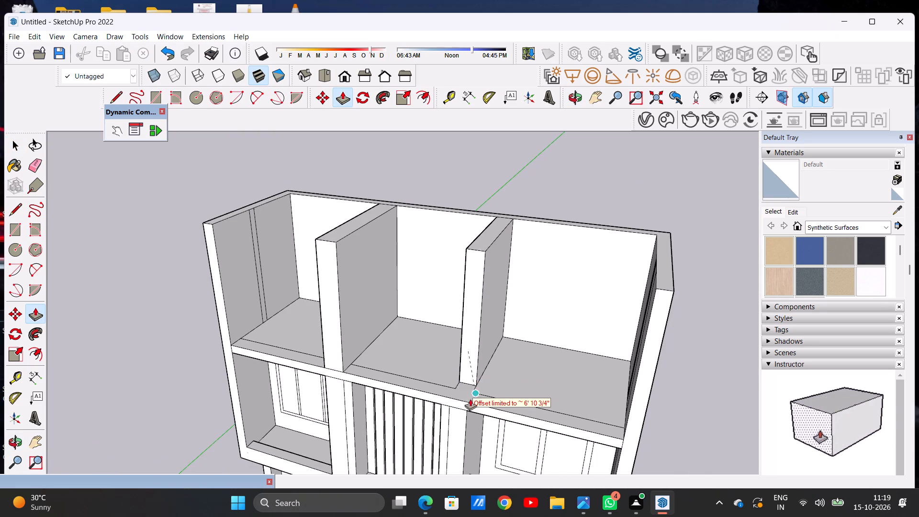
{"action": "left_click", "coordinate": [470, 402]}
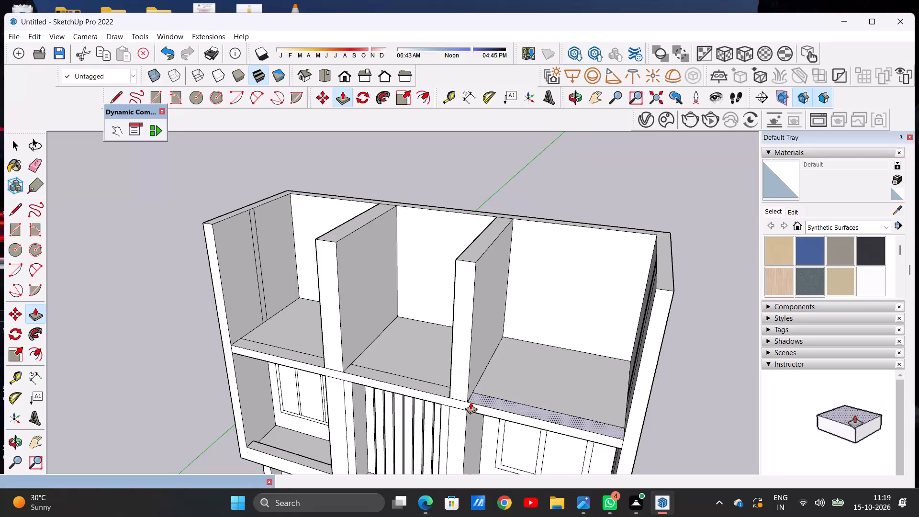
{"action": "key", "text": "space"}
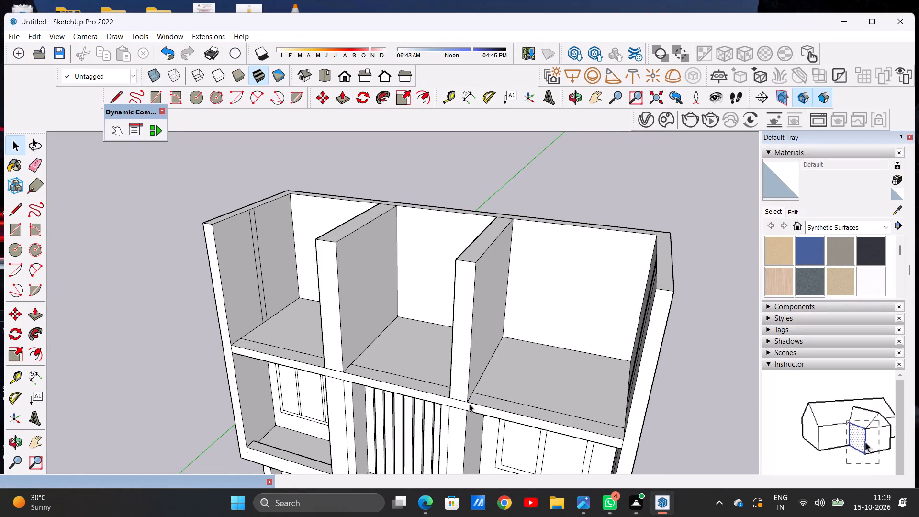
Examine the new storey's two partitions and their alignment with the pillars below, from the front, above and below.
{"action": "scroll", "coordinate": [469, 404], "scroll_direction": "down", "scroll_amount": 4}
{"action": "middle_click_drag", "start_coordinate": [465, 402], "coordinate": [504, 348]}
{"action": "scroll", "coordinate": [496, 385], "scroll_direction": "up", "scroll_amount": 7}
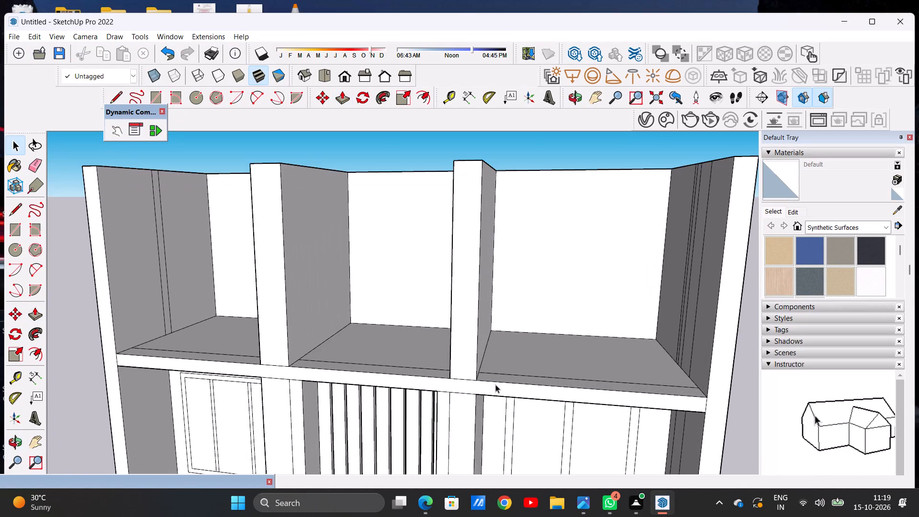
{"action": "middle_click_drag", "start_coordinate": [495, 384], "coordinate": [519, 375]}
{"action": "scroll", "coordinate": [519, 375], "scroll_direction": "up", "scroll_amount": 1}
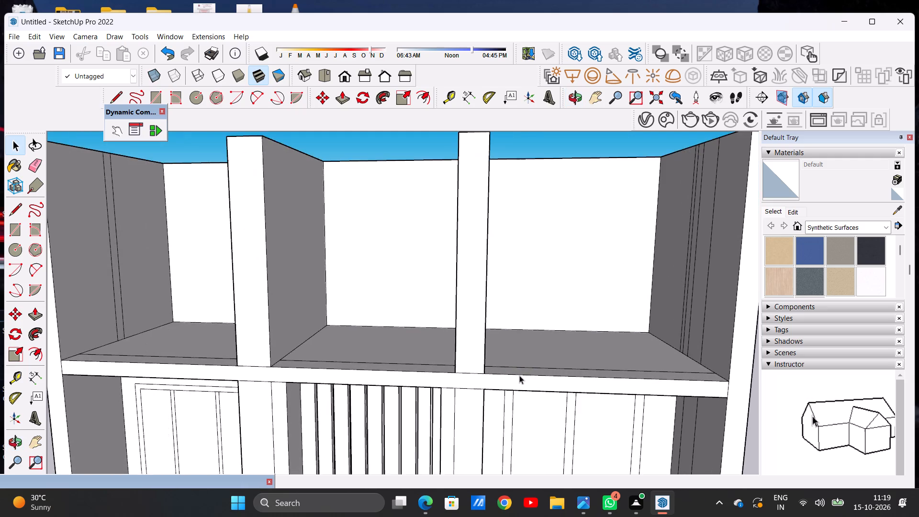
{"action": "scroll", "coordinate": [527, 378], "scroll_direction": "down", "scroll_amount": 8}
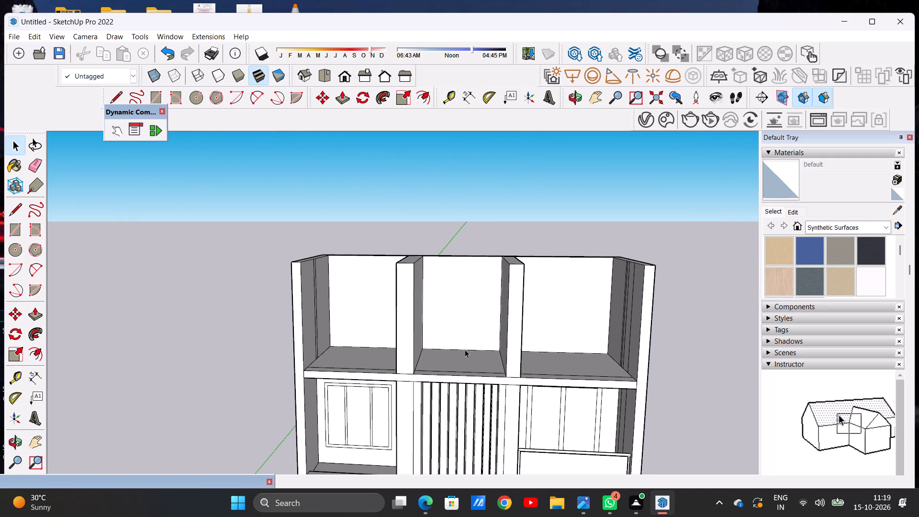
{"action": "scroll", "coordinate": [512, 366], "scroll_direction": "down", "scroll_amount": 3}
{"action": "scroll", "coordinate": [449, 339], "scroll_direction": "up", "scroll_amount": 5}
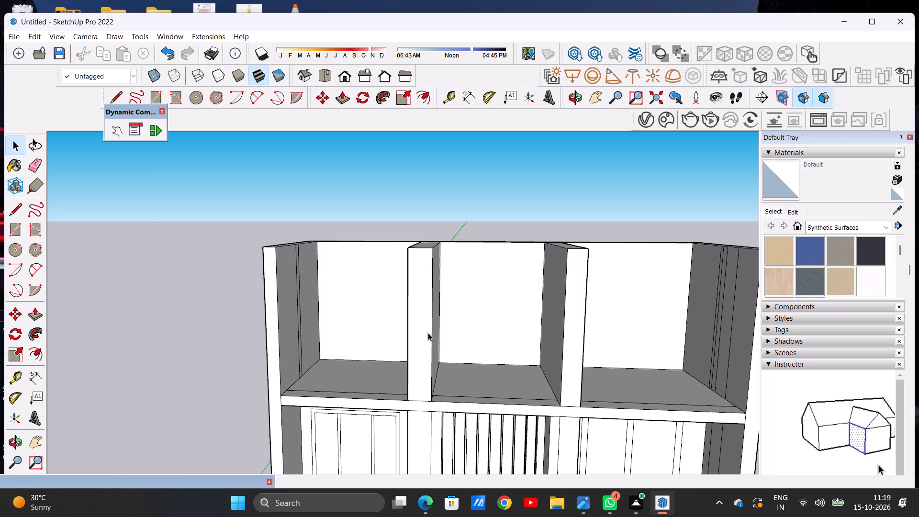
{"action": "scroll", "coordinate": [428, 333], "scroll_direction": "down", "scroll_amount": 3}
{"action": "middle_click_drag", "start_coordinate": [343, 294], "coordinate": [368, 364]}
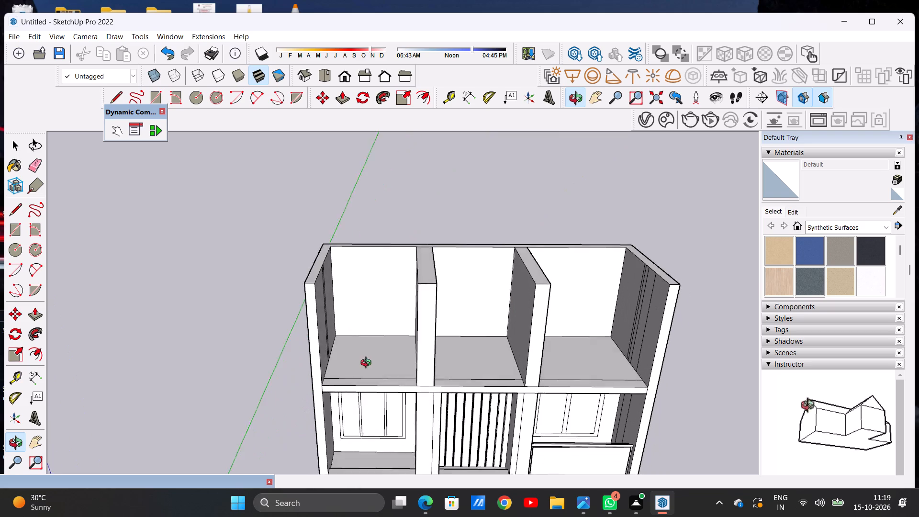
{"action": "middle_click_drag", "start_coordinate": [368, 364], "coordinate": [370, 371]}
{"action": "scroll", "coordinate": [381, 347], "scroll_direction": "up", "scroll_amount": 6}
{"action": "scroll", "coordinate": [286, 315], "scroll_direction": "down", "scroll_amount": 8}
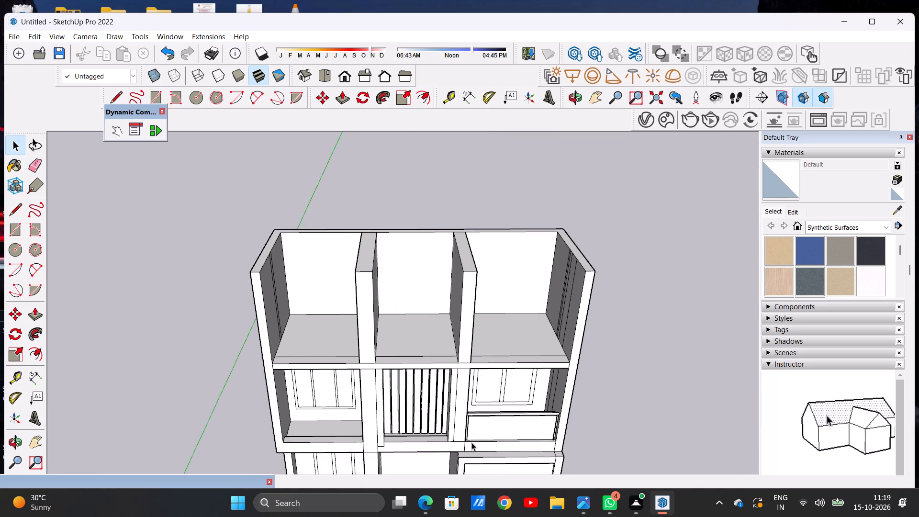
{"action": "middle_click_drag", "start_coordinate": [471, 442], "coordinate": [449, 302]}
{"action": "middle_click", "coordinate": [449, 302]}
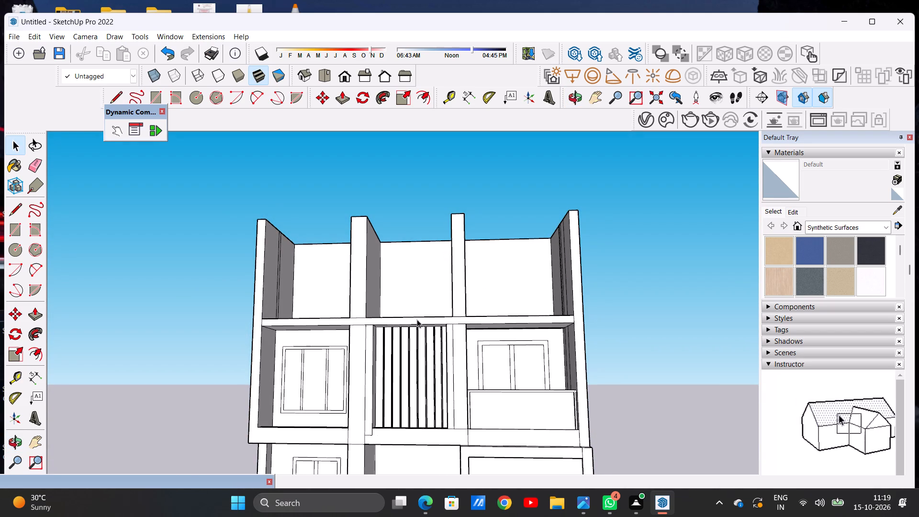
{"action": "middle_click_drag", "start_coordinate": [417, 319], "coordinate": [429, 413]}
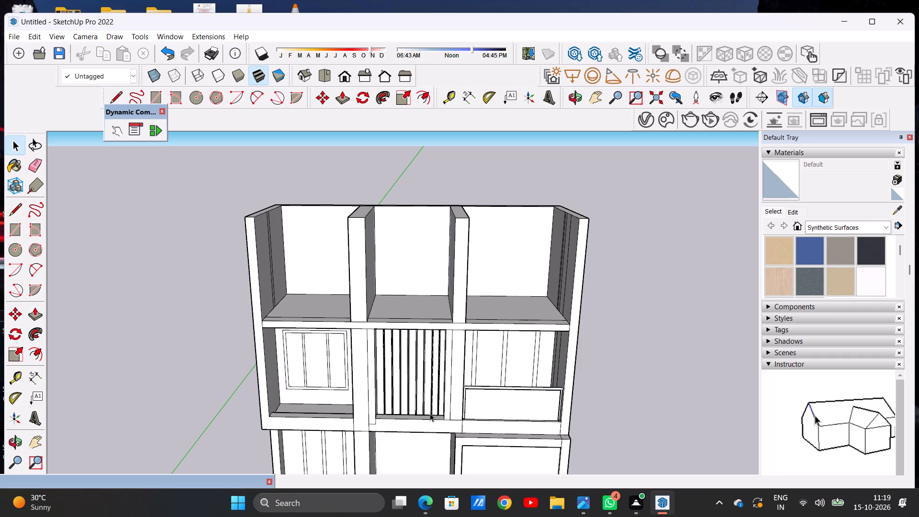
Draw a vertical line across the slab's front face from the left partition's inner bottom corner to the pillar edge below.
{"action": "middle_click_drag", "start_coordinate": [371, 322], "coordinate": [371, 322]}
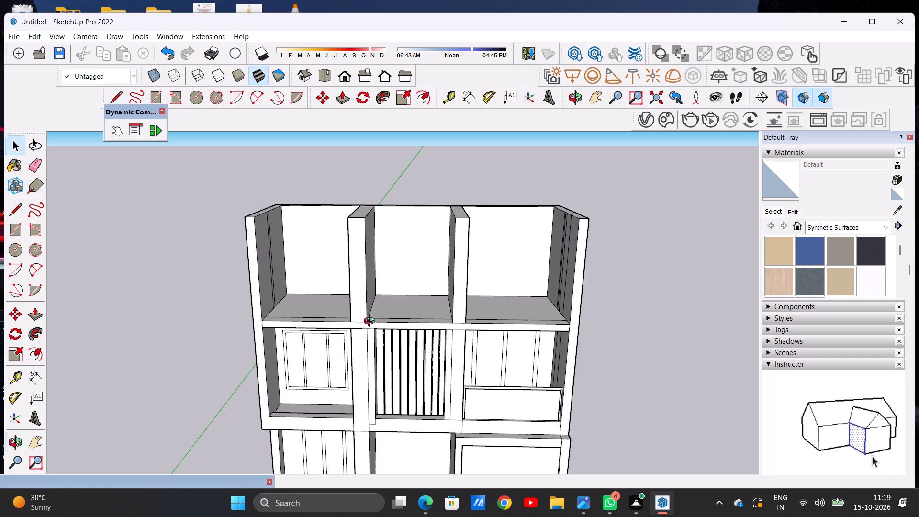
{"action": "middle_click_drag", "start_coordinate": [371, 322], "coordinate": [378, 347]}
{"action": "scroll", "coordinate": [370, 329], "scroll_direction": "up", "scroll_amount": 3}
{"action": "scroll", "coordinate": [370, 329], "scroll_direction": "down", "scroll_amount": 1}
{"action": "scroll", "coordinate": [370, 329], "scroll_direction": "up", "scroll_amount": 12}
{"action": "middle_click_drag", "start_coordinate": [364, 354], "coordinate": [358, 314]}
{"action": "key", "text": "l"}
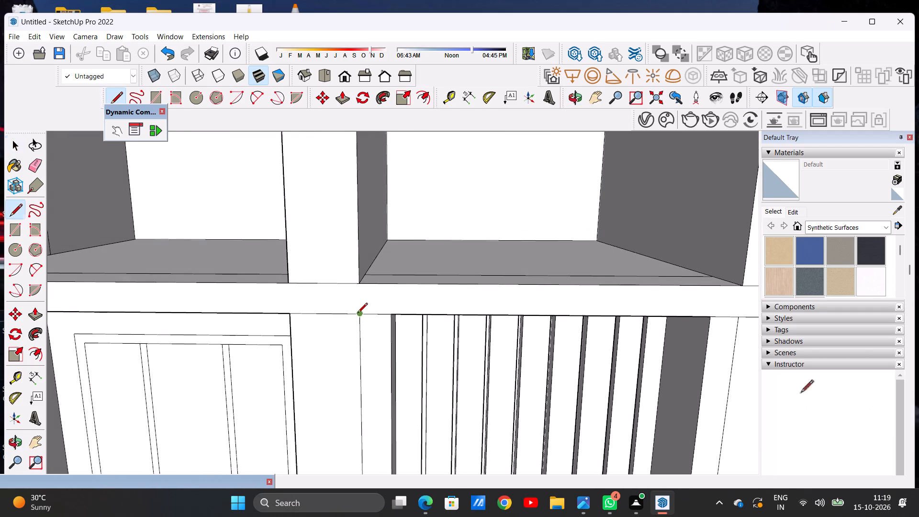
{"action": "left_click", "coordinate": [357, 284]}
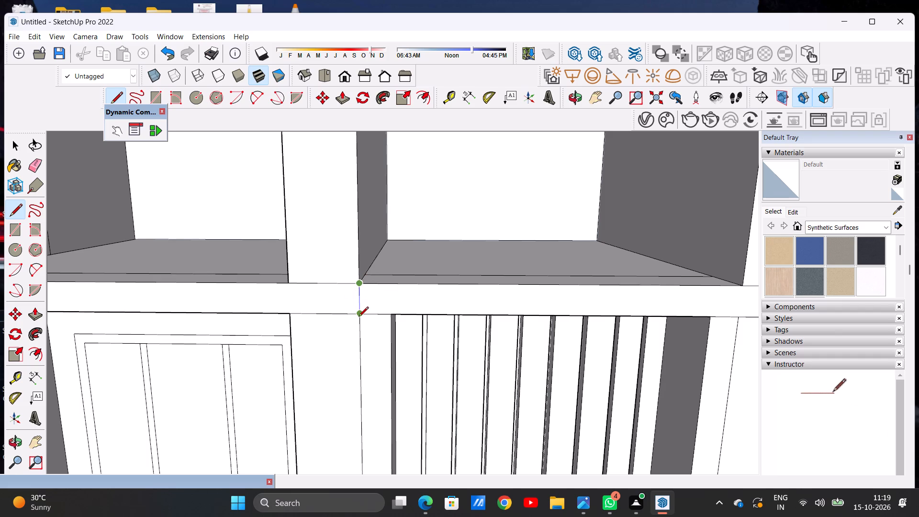
{"action": "left_click", "coordinate": [358, 319]}
Draw a matching vertical line across the slab's front face from the right partition's inner bottom corner to the pillar edge below.
{"action": "scroll", "coordinate": [372, 409], "scroll_direction": "down", "scroll_amount": 6}
{"action": "scroll", "coordinate": [571, 370], "scroll_direction": "up", "scroll_amount": 5}
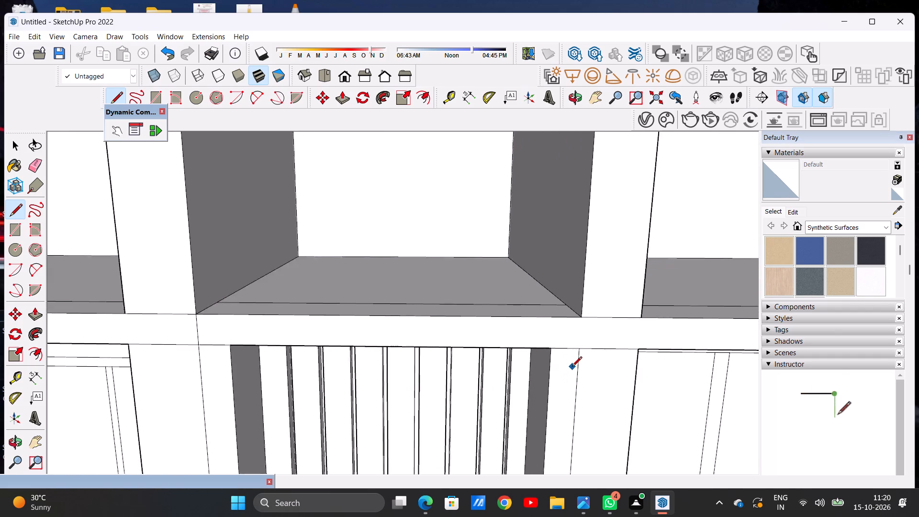
{"action": "scroll", "coordinate": [572, 367], "scroll_direction": "up", "scroll_amount": 7}
{"action": "left_click", "coordinate": [591, 277]}
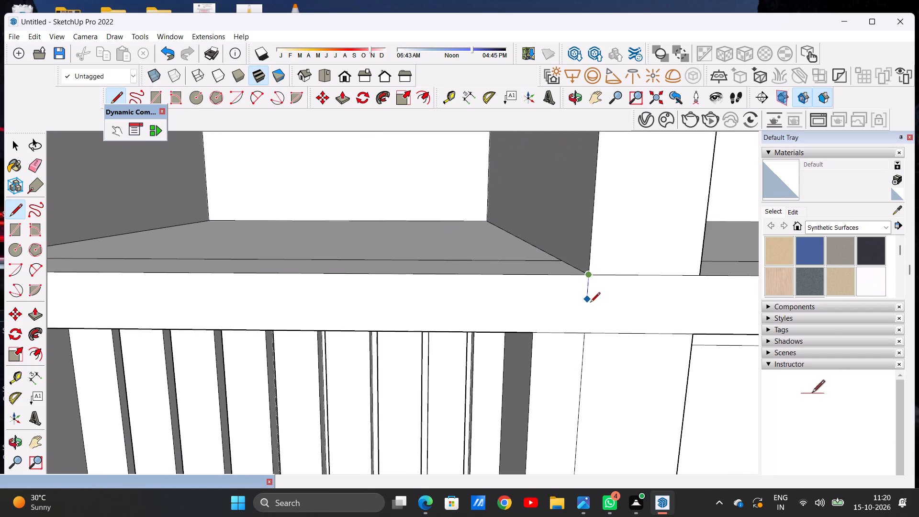
{"action": "left_click", "coordinate": [590, 334]}
{"action": "key", "text": "space"}
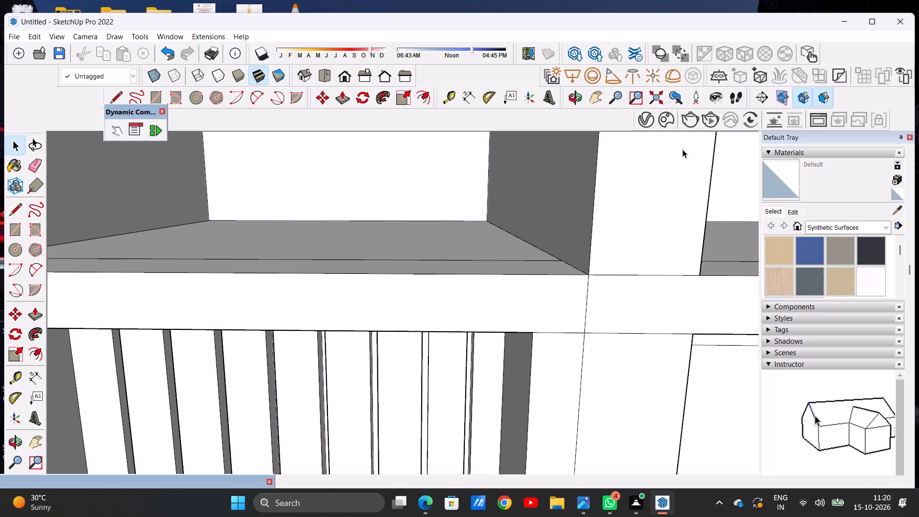
Erase the horizontal edge segments separating the left partition's front face from the slab's front face.
{"action": "scroll", "coordinate": [476, 298], "scroll_direction": "down", "scroll_amount": 14}
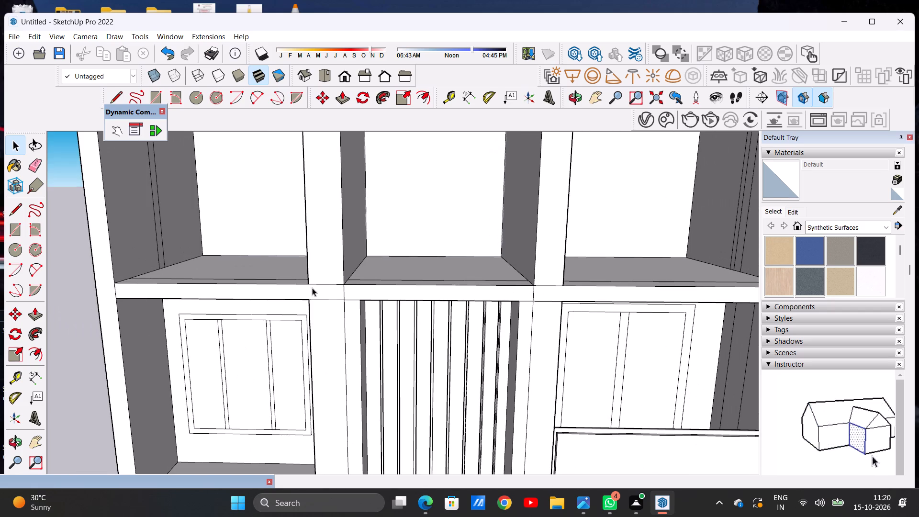
{"action": "middle_click_drag", "start_coordinate": [312, 288], "coordinate": [324, 310]}
{"action": "scroll", "coordinate": [370, 288], "scroll_direction": "down", "scroll_amount": 6}
{"action": "scroll", "coordinate": [351, 293], "scroll_direction": "up", "scroll_amount": 16}
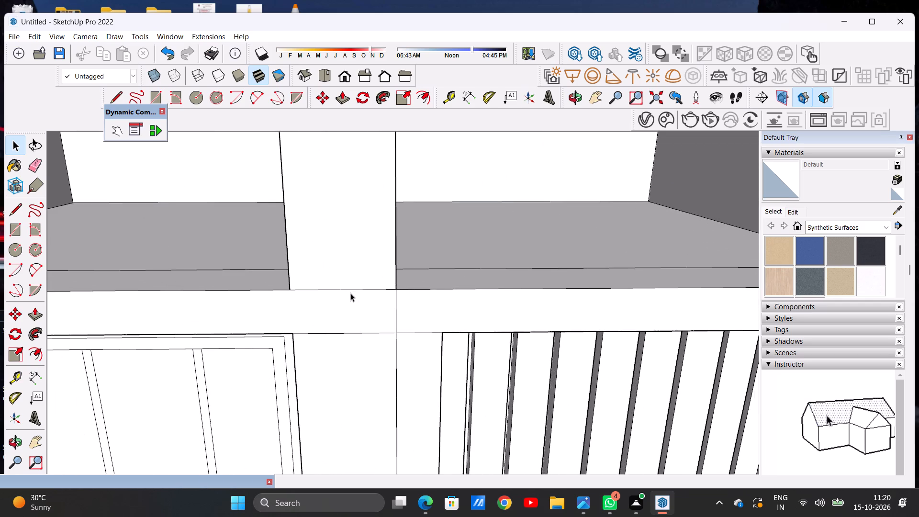
{"action": "key", "text": "e"}
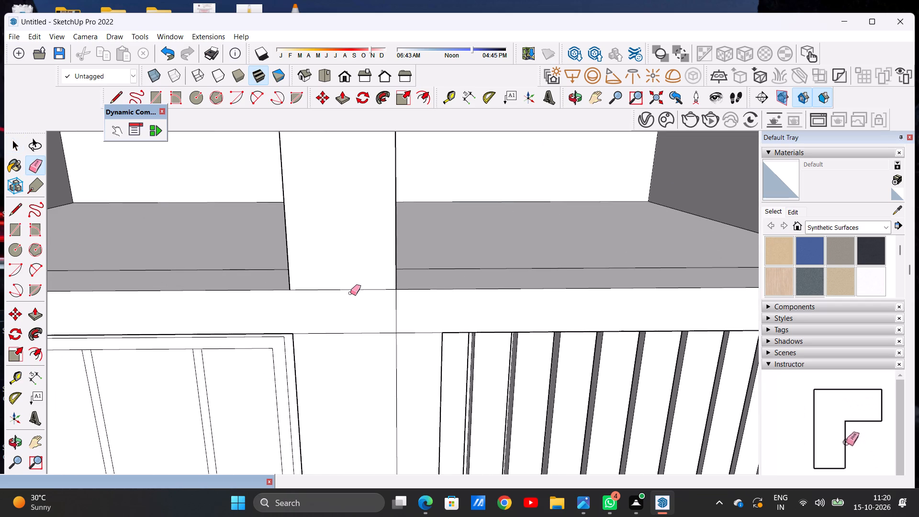
{"action": "left_click_drag", "start_coordinate": [345, 280], "coordinate": [345, 294]}
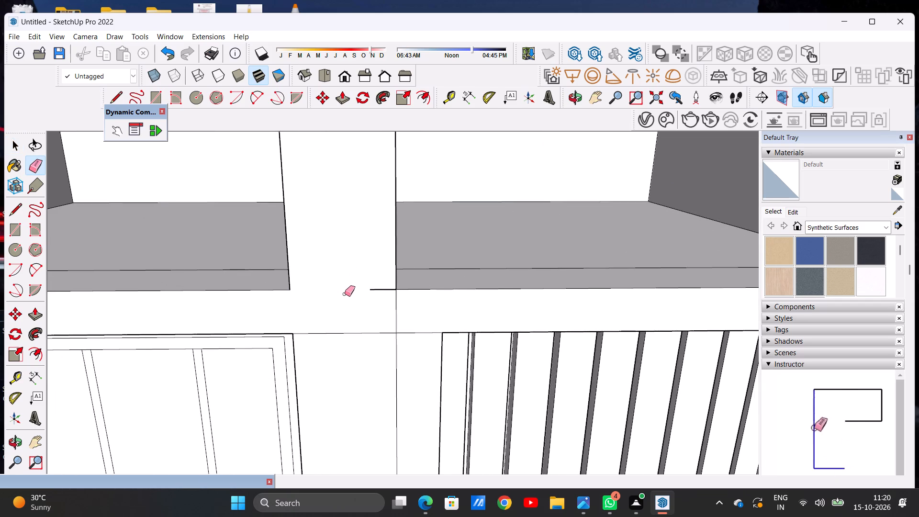
{"action": "scroll", "coordinate": [376, 300], "scroll_direction": "up", "scroll_amount": 14}
{"action": "left_click_drag", "start_coordinate": [398, 247], "coordinate": [401, 261]}
{"action": "key", "text": "space"}
Raise the narrow strip along the left bay's front floor edge with Push/Pull to form a low kerb.
{"action": "scroll", "coordinate": [528, 315], "scroll_direction": "down", "scroll_amount": 3}
{"action": "scroll", "coordinate": [528, 315], "scroll_direction": "up", "scroll_amount": 1}
{"action": "scroll", "coordinate": [528, 315], "scroll_direction": "down", "scroll_amount": 20}
{"action": "scroll", "coordinate": [528, 315], "scroll_direction": "down", "scroll_amount": 3}
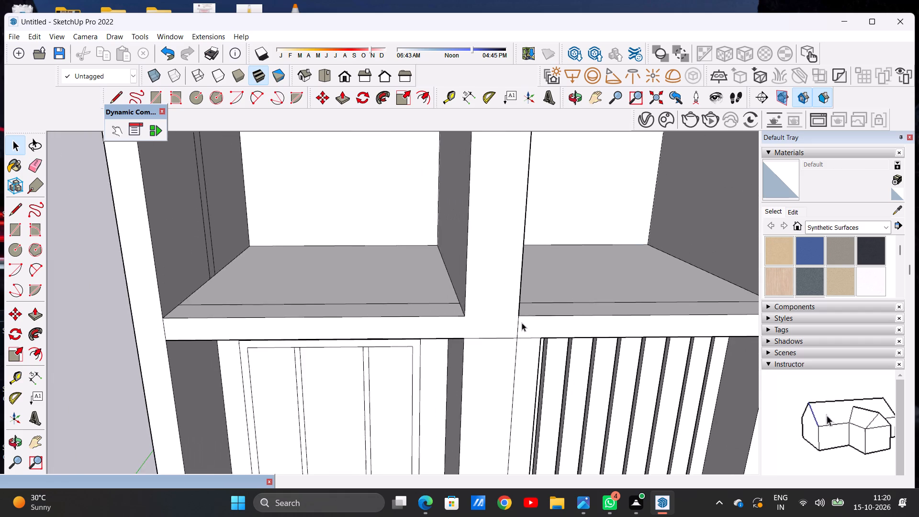
{"action": "scroll", "coordinate": [439, 336], "scroll_direction": "up", "scroll_amount": 4}
{"action": "key", "text": "p"}
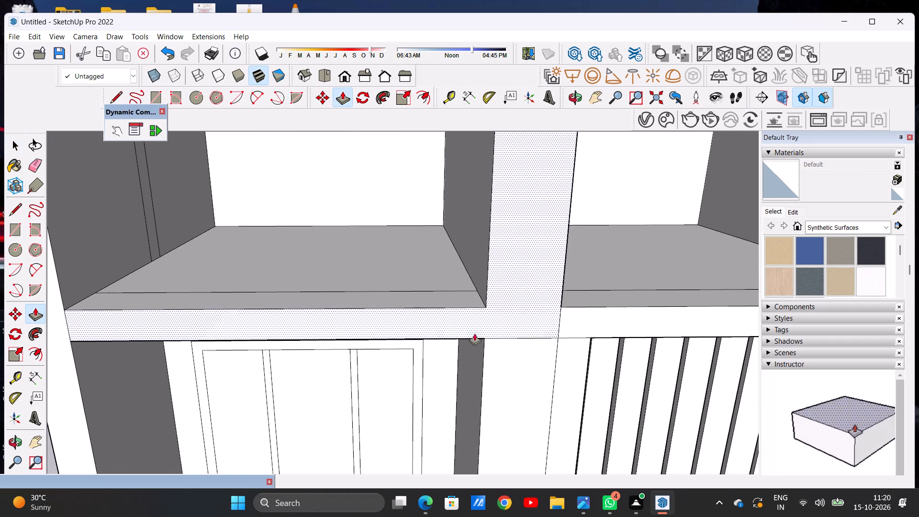
{"action": "left_click", "coordinate": [468, 296]}
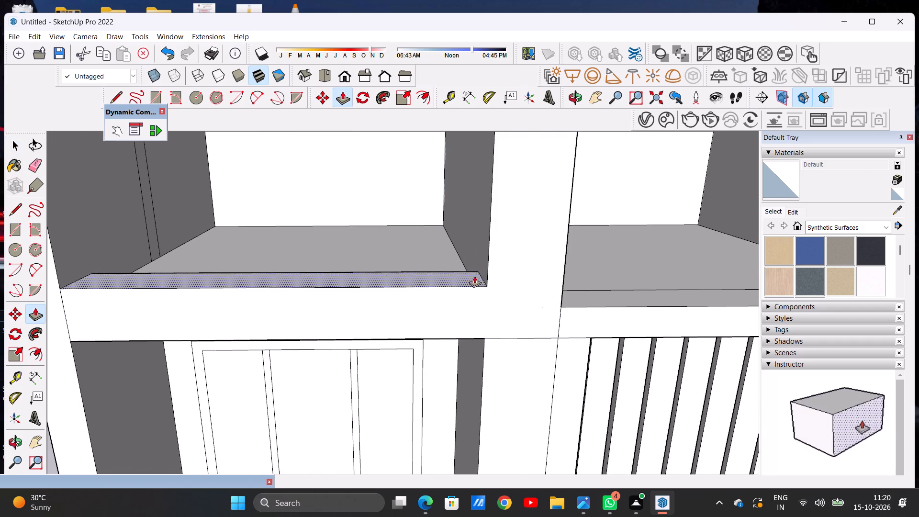
{"action": "left_click", "coordinate": [476, 263]}
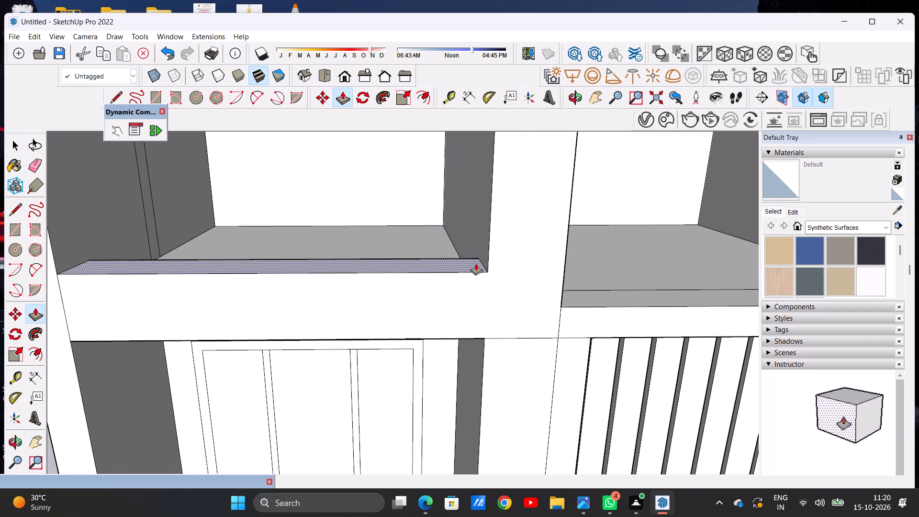
{"action": "key", "text": "space"}
Lower the top of the left bay's front kerb slightly with Push/Pull.
{"action": "scroll", "coordinate": [479, 374], "scroll_direction": "down", "scroll_amount": 12}
{"action": "middle_click_drag", "start_coordinate": [468, 364], "coordinate": [443, 330]}
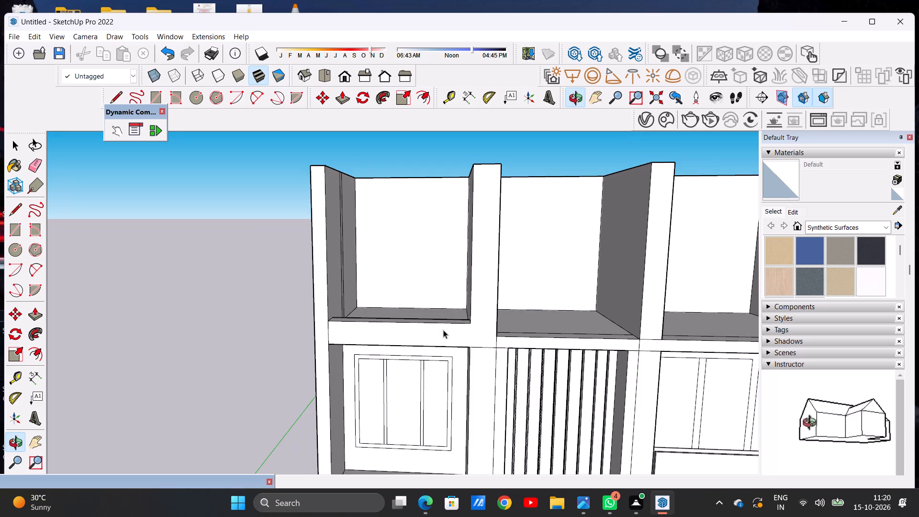
{"action": "scroll", "coordinate": [443, 330], "scroll_direction": "down", "scroll_amount": 5}
{"action": "middle_click_drag", "start_coordinate": [443, 305], "coordinate": [458, 382]}
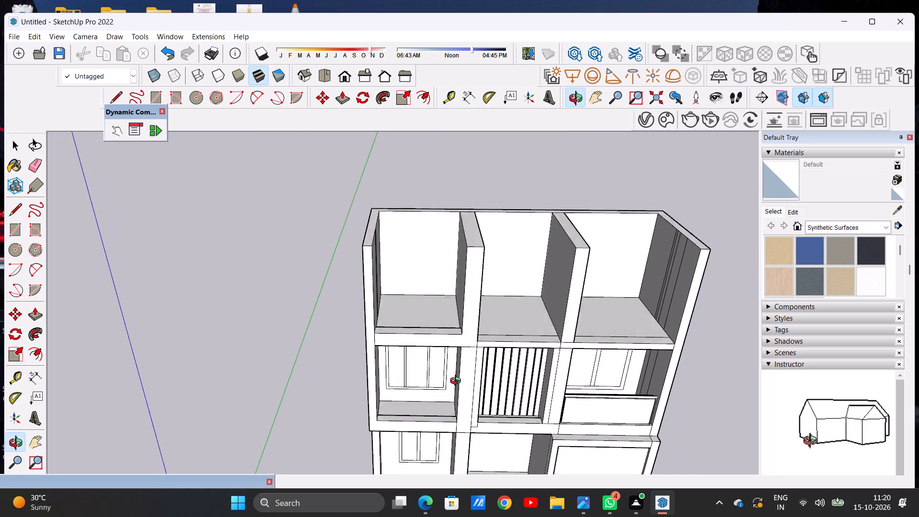
{"action": "middle_click_drag", "start_coordinate": [458, 382], "coordinate": [458, 388]}
{"action": "scroll", "coordinate": [448, 321], "scroll_direction": "up", "scroll_amount": 12}
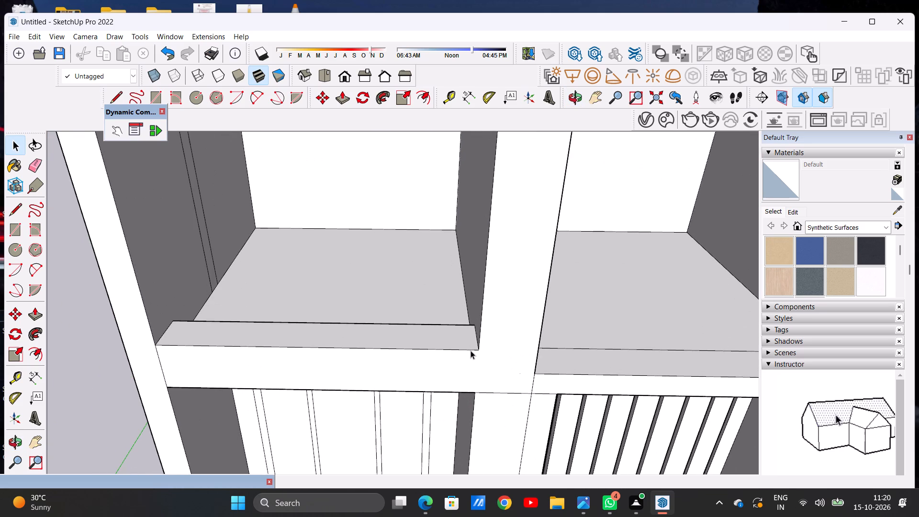
{"action": "key", "text": "p"}
{"action": "left_click", "coordinate": [465, 336]}
{"action": "left_click", "coordinate": [466, 344]}
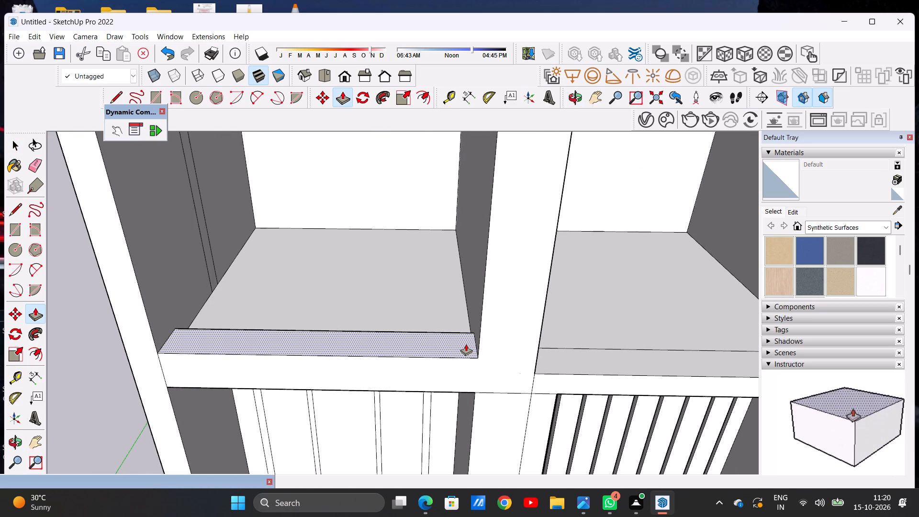
Raise the middle bay's front floor strip with Push/Pull to the same height as the left bay's kerb.
{"action": "scroll", "coordinate": [341, 324], "scroll_direction": "down", "scroll_amount": 5}
{"action": "middle_click_drag", "start_coordinate": [428, 379], "coordinate": [393, 330]}
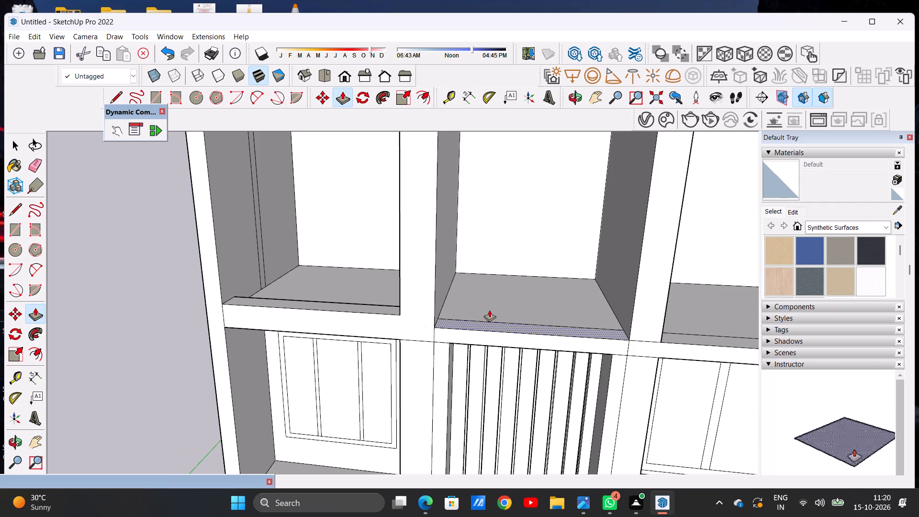
{"action": "middle_click_drag", "start_coordinate": [461, 320], "coordinate": [479, 350]}
{"action": "scroll", "coordinate": [468, 336], "scroll_direction": "up", "scroll_amount": 7}
{"action": "left_click", "coordinate": [429, 331]}
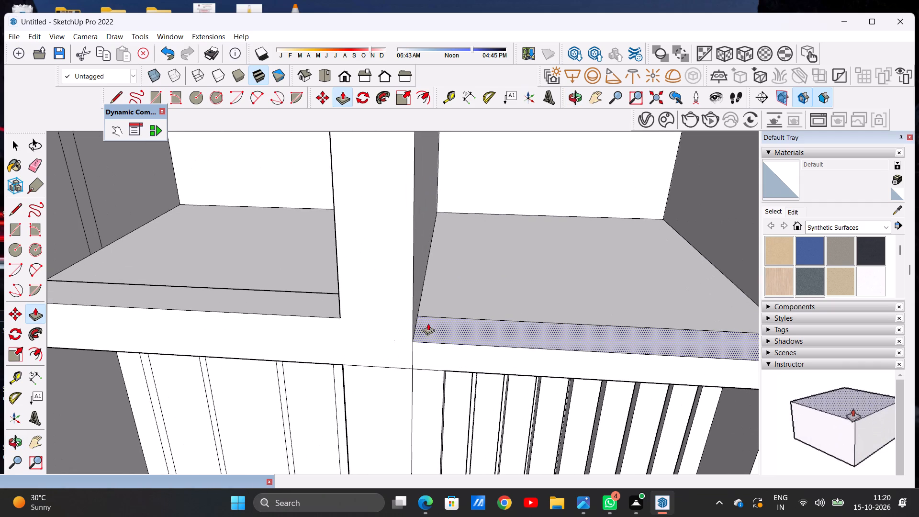
{"action": "left_click", "coordinate": [337, 317]}
{"action": "key", "text": "space"}
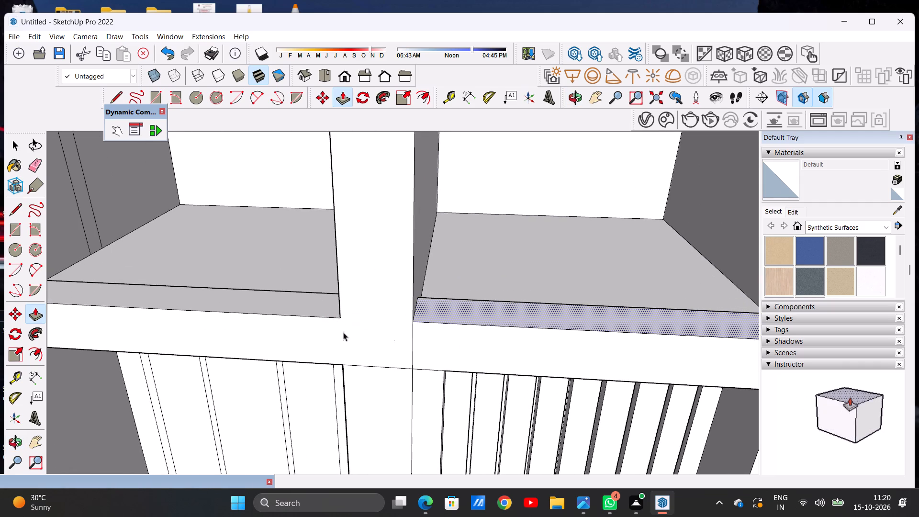
Thicken the left partition towards the middle bay with Push/Pull, aligning its inner face with the slatted opening's edge below.
{"action": "scroll", "coordinate": [345, 362], "scroll_direction": "down", "scroll_amount": 15}
{"action": "middle_click_drag", "start_coordinate": [391, 401], "coordinate": [409, 334]}
{"action": "scroll", "coordinate": [467, 341], "scroll_direction": "up", "scroll_amount": 8}
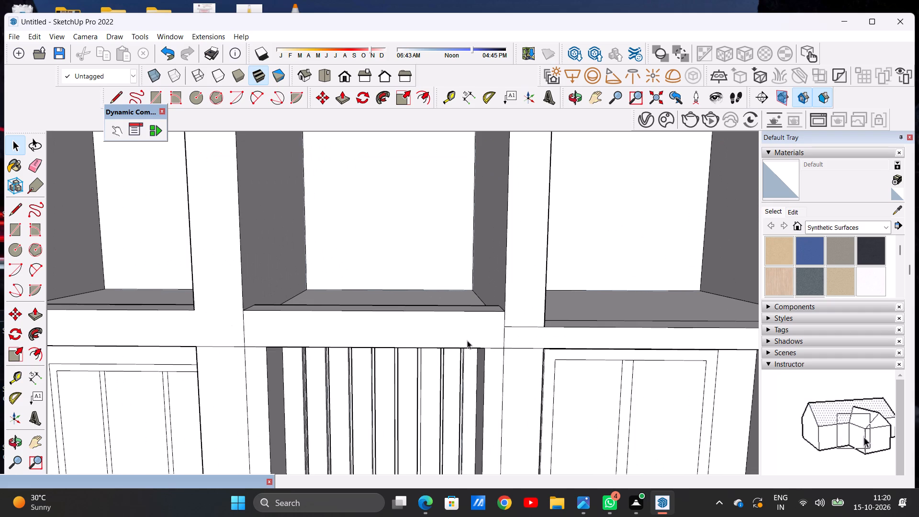
{"action": "scroll", "coordinate": [324, 325], "scroll_direction": "down", "scroll_amount": 6}
{"action": "middle_click_drag", "start_coordinate": [315, 292], "coordinate": [313, 378]}
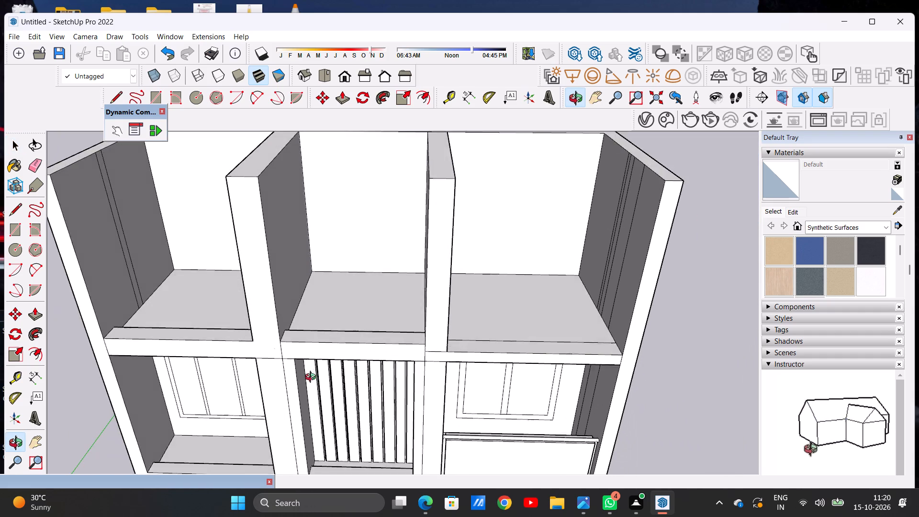
{"action": "middle_click_drag", "start_coordinate": [313, 378], "coordinate": [309, 393]}
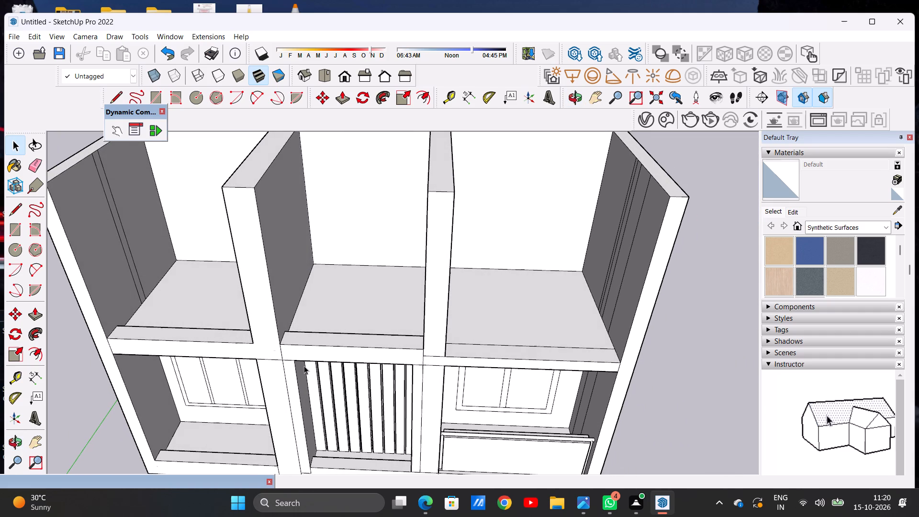
{"action": "key", "text": "p"}
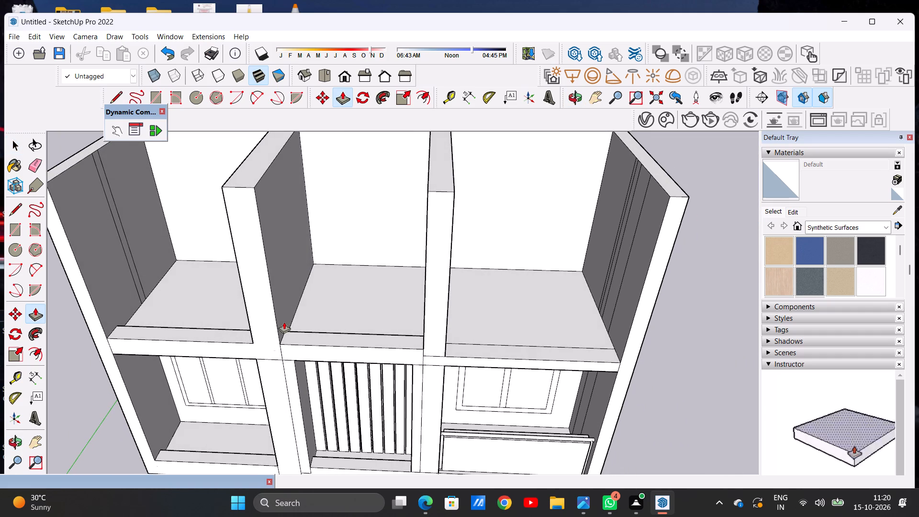
{"action": "scroll", "coordinate": [282, 272], "scroll_direction": "up", "scroll_amount": 4}
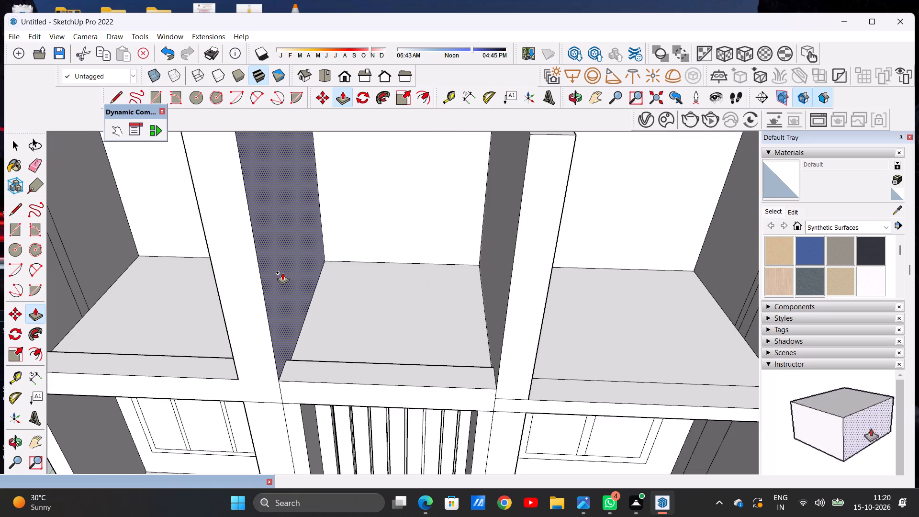
{"action": "left_click", "coordinate": [282, 272]}
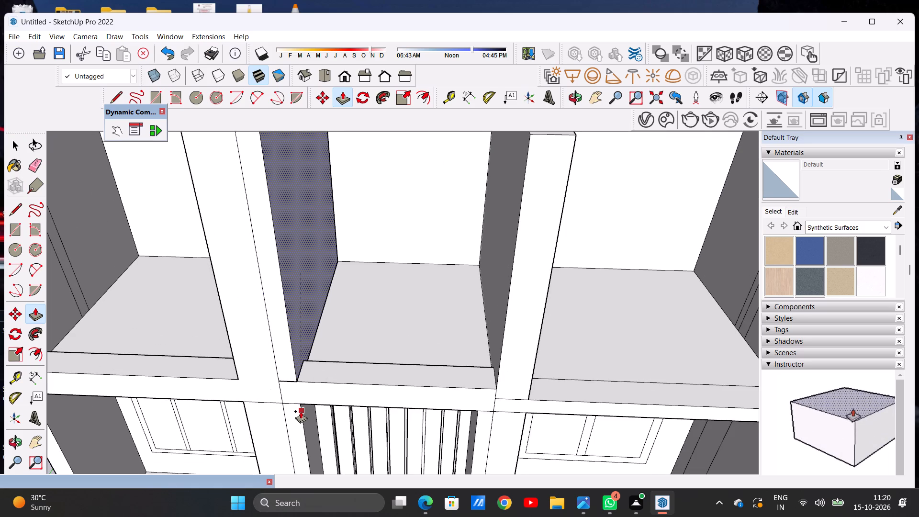
{"action": "left_click", "coordinate": [300, 403]}
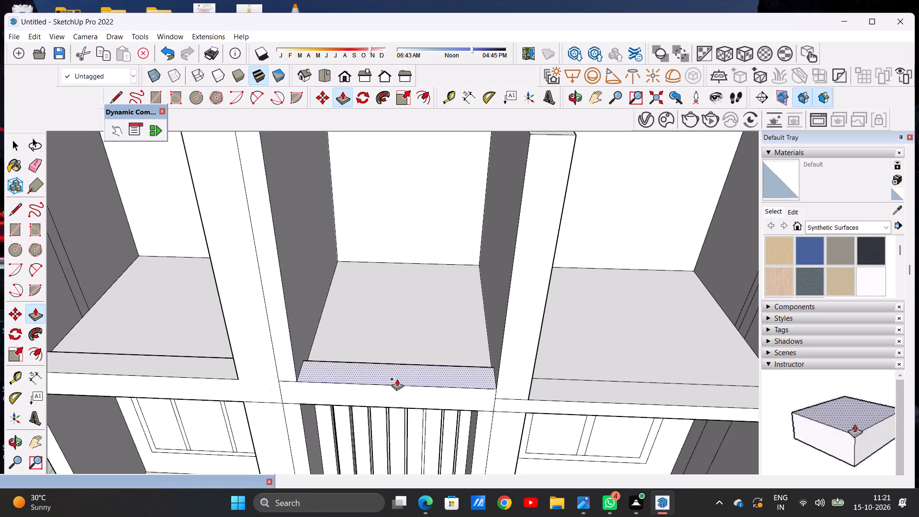
Thicken the right partition towards the middle bay with Push/Pull, aligning its inner face with the slatted opening's edge below.
{"action": "scroll", "coordinate": [439, 360], "scroll_direction": "down", "scroll_amount": 7}
{"action": "middle_click_drag", "start_coordinate": [463, 368], "coordinate": [527, 304]}
{"action": "scroll", "coordinate": [504, 292], "scroll_direction": "up", "scroll_amount": 6}
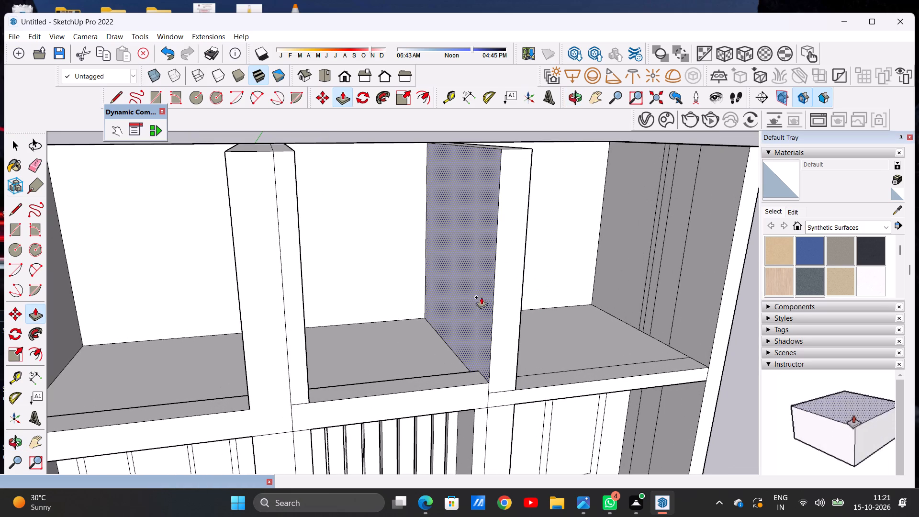
{"action": "left_click", "coordinate": [489, 295]}
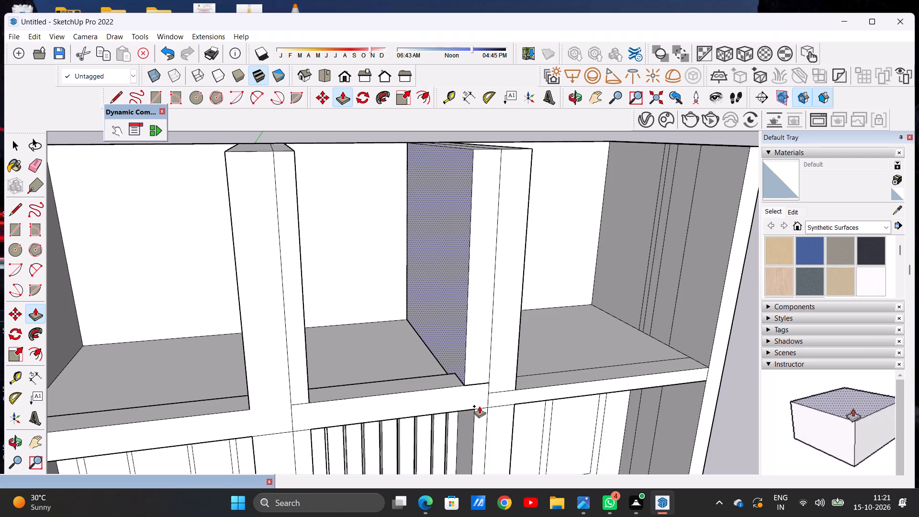
{"action": "left_click", "coordinate": [479, 412]}
{"action": "key", "text": "space"}
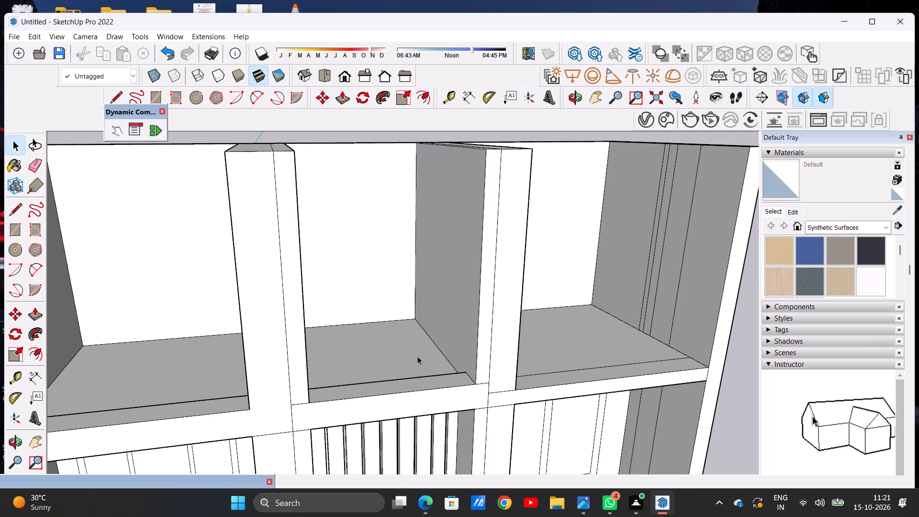
Examine the thickened partitions and front kerbs of the new storey against the whole front elevation.
{"action": "scroll", "coordinate": [418, 353], "scroll_direction": "down", "scroll_amount": 5}
{"action": "middle_click_drag", "start_coordinate": [479, 392], "coordinate": [437, 350]}
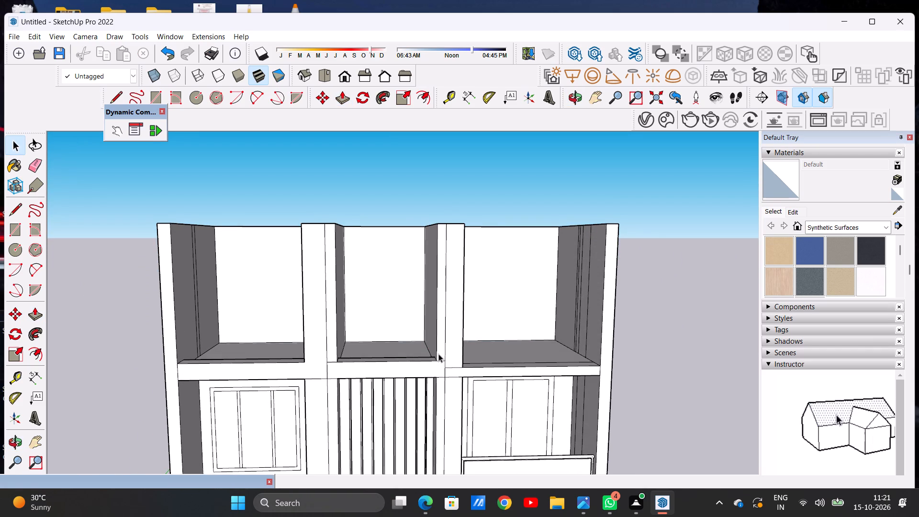
{"action": "scroll", "coordinate": [442, 379], "scroll_direction": "down", "scroll_amount": 4}
{"action": "scroll", "coordinate": [436, 390], "scroll_direction": "up", "scroll_amount": 5}
{"action": "scroll", "coordinate": [463, 362], "scroll_direction": "down", "scroll_amount": 6}
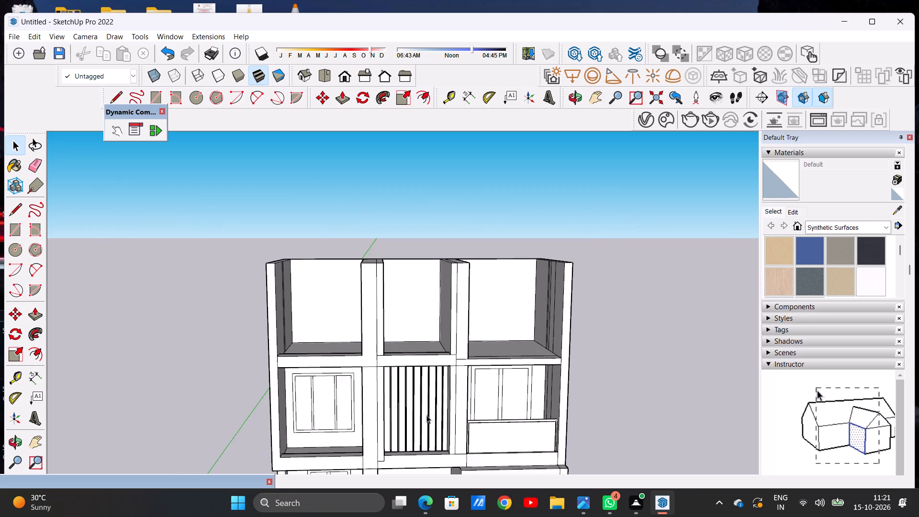
{"action": "scroll", "coordinate": [422, 423], "scroll_direction": "up", "scroll_amount": 2}
{"action": "middle_click_drag", "start_coordinate": [426, 421], "coordinate": [389, 406]}
{"action": "scroll", "coordinate": [512, 386], "scroll_direction": "down", "scroll_amount": 7}
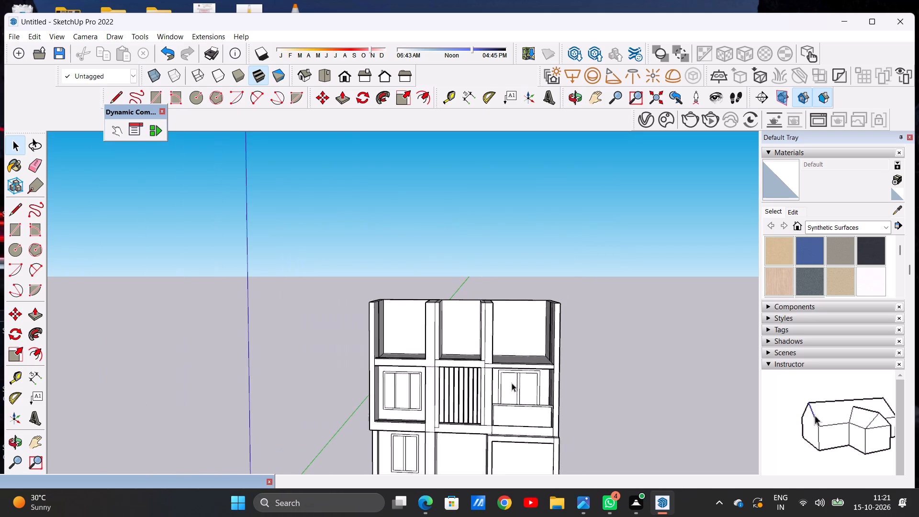
{"action": "scroll", "coordinate": [511, 383], "scroll_direction": "down", "scroll_amount": 5}
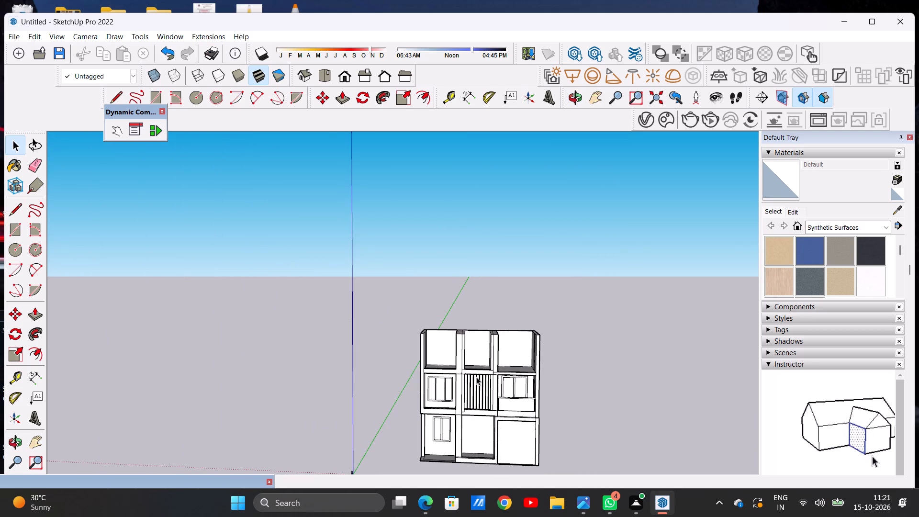
Raise the top face of the middle bay's front kerb slightly with Push/Pull.
{"action": "scroll", "coordinate": [479, 375], "scroll_direction": "up", "scroll_amount": 4}
{"action": "scroll", "coordinate": [479, 375], "scroll_direction": "down", "scroll_amount": 1}
{"action": "scroll", "coordinate": [479, 375], "scroll_direction": "up", "scroll_amount": 16}
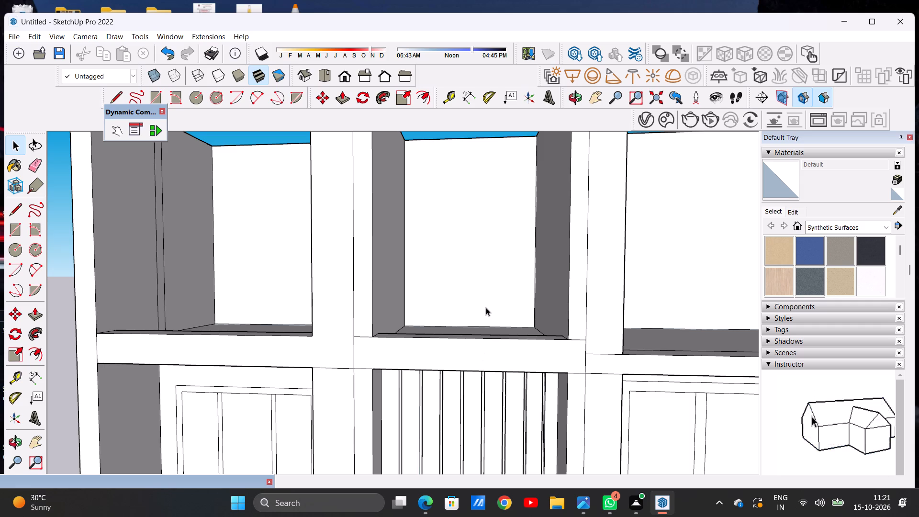
{"action": "middle_click_drag", "start_coordinate": [486, 307], "coordinate": [498, 383]}
{"action": "scroll", "coordinate": [531, 370], "scroll_direction": "up", "scroll_amount": 3}
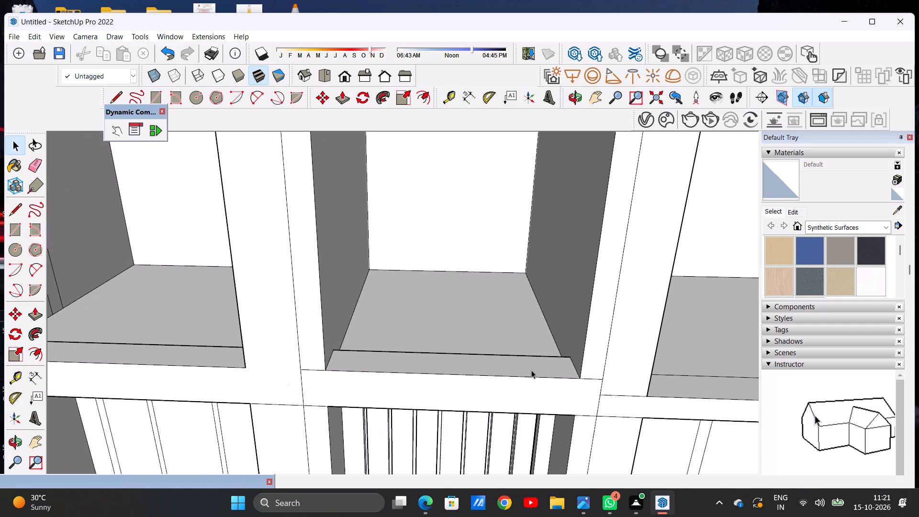
{"action": "key", "text": "p"}
{"action": "left_click", "coordinate": [539, 374]}
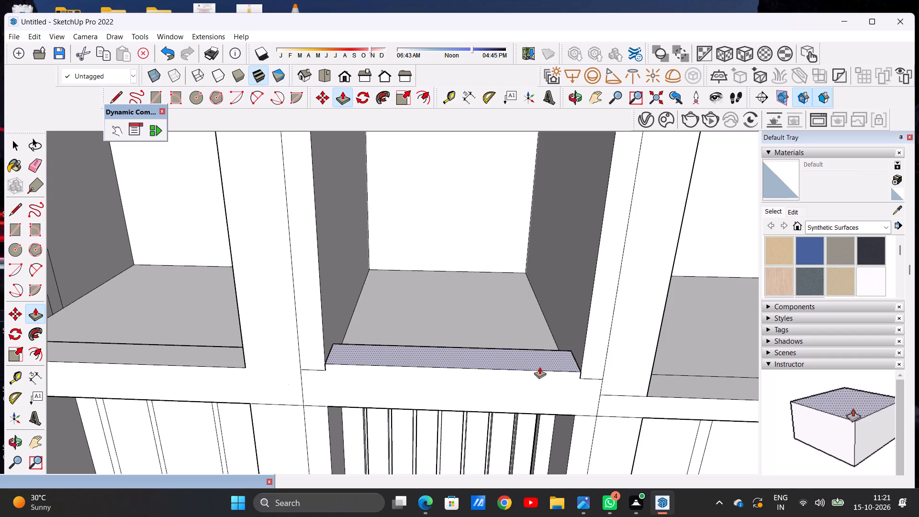
{"action": "left_click", "coordinate": [540, 363]}
{"action": "key", "text": "space"}
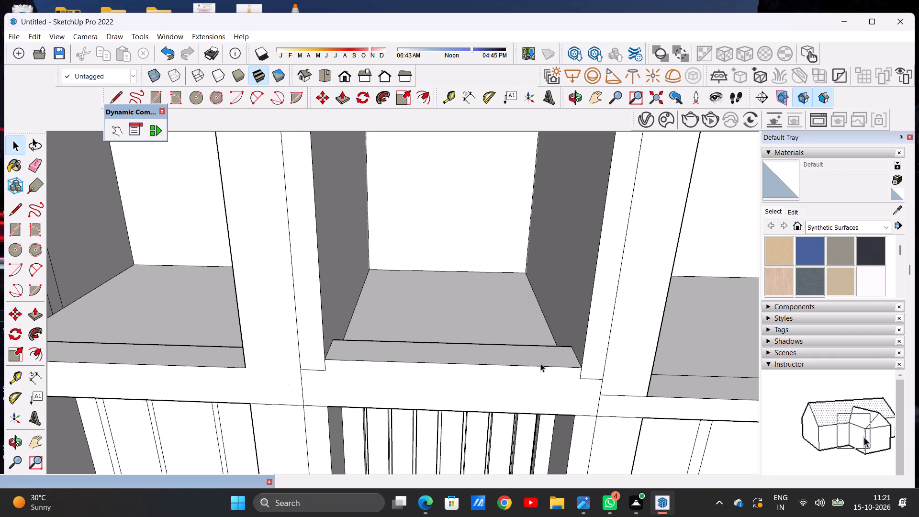
Draw vertical lines at both ends of the middle bay's slab band, down to the slatted opening's top corners.
{"action": "middle_click_drag", "start_coordinate": [575, 414], "coordinate": [581, 371]}
{"action": "middle_click", "coordinate": [581, 371]}
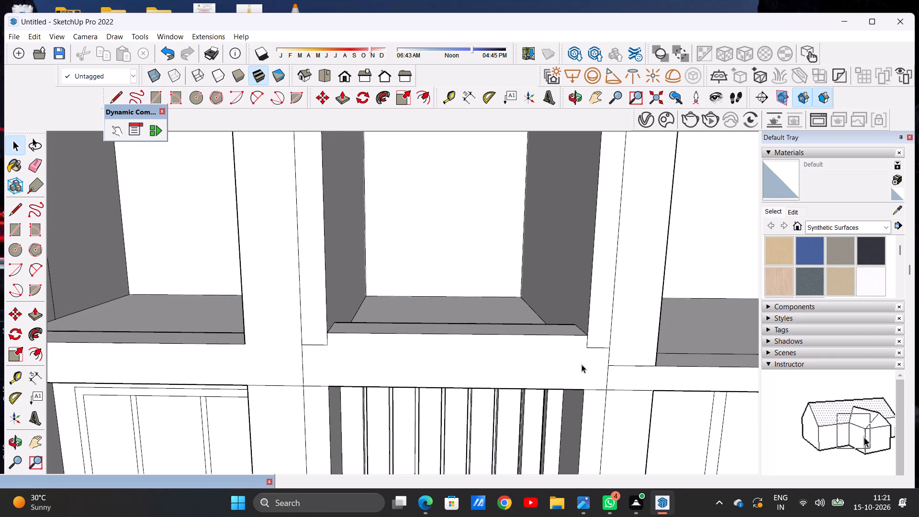
{"action": "key", "text": "l"}
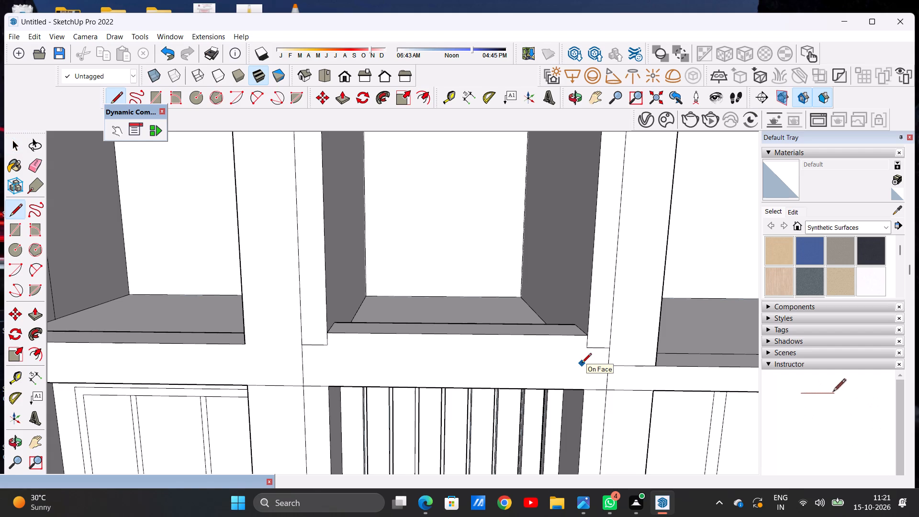
{"action": "left_click", "coordinate": [585, 345]}
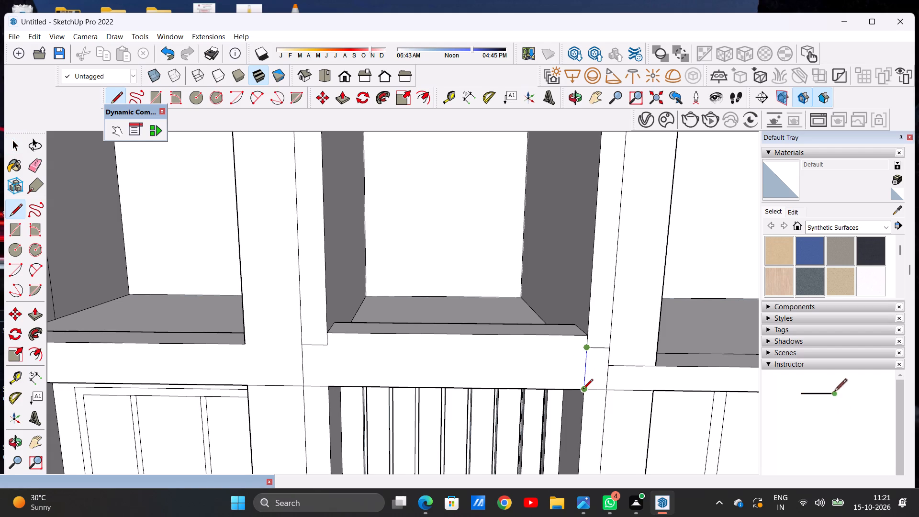
{"action": "left_click", "coordinate": [583, 390]}
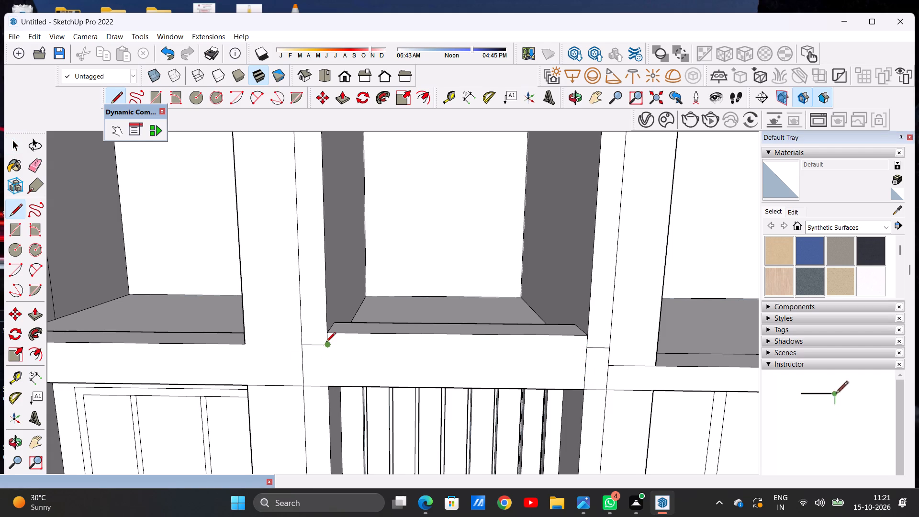
{"action": "left_click", "coordinate": [326, 343]}
{"action": "left_click", "coordinate": [327, 385]}
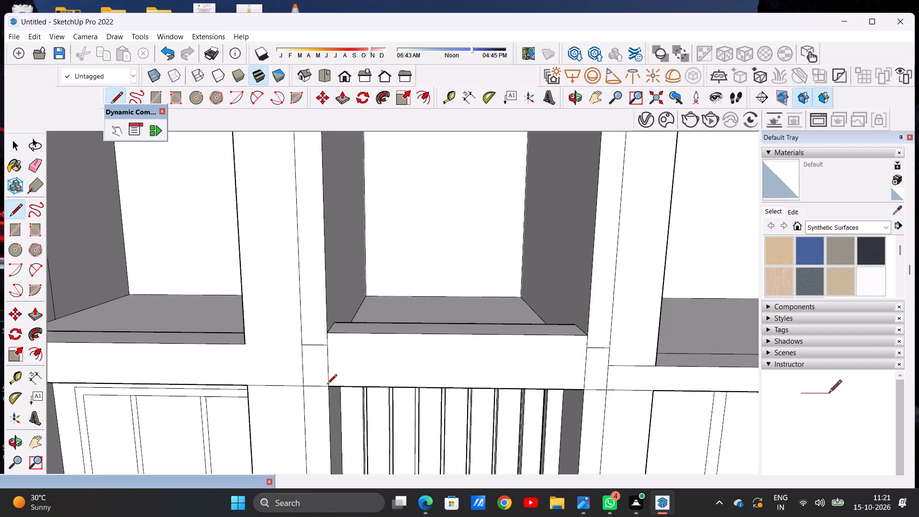
{"action": "key", "text": "space"}
Erase the short leftover horizontal edges on the partition fronts at both sides of the middle slab band.
{"action": "type", "text": "e"}
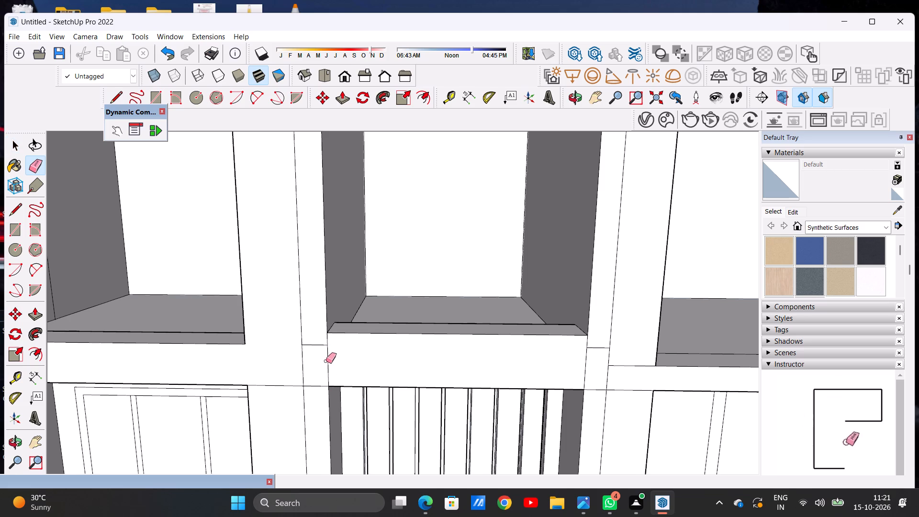
{"action": "left_click_drag", "start_coordinate": [314, 337], "coordinate": [312, 357]}
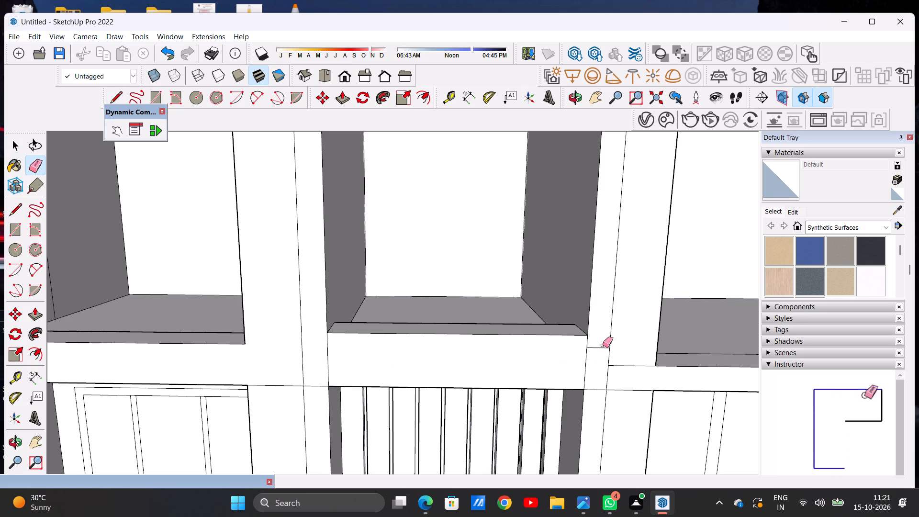
{"action": "left_click_drag", "start_coordinate": [594, 341], "coordinate": [599, 365]}
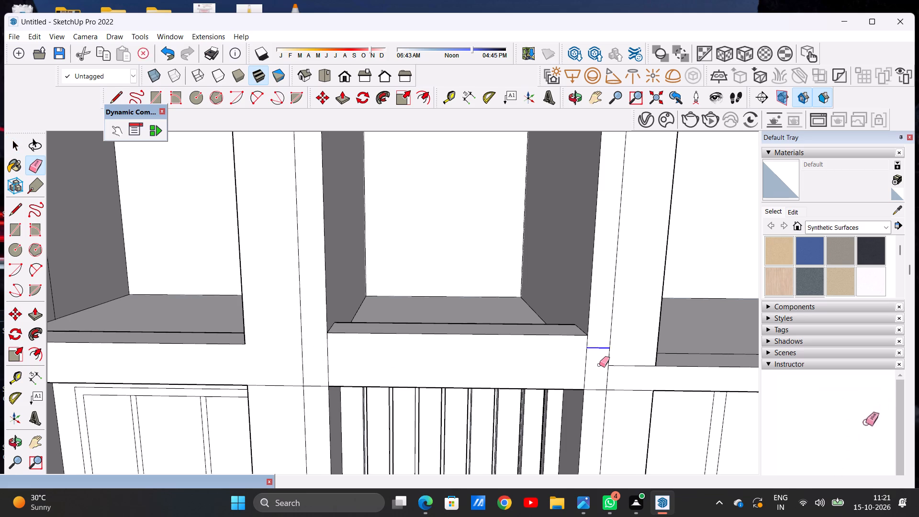
{"action": "key", "text": "space"}
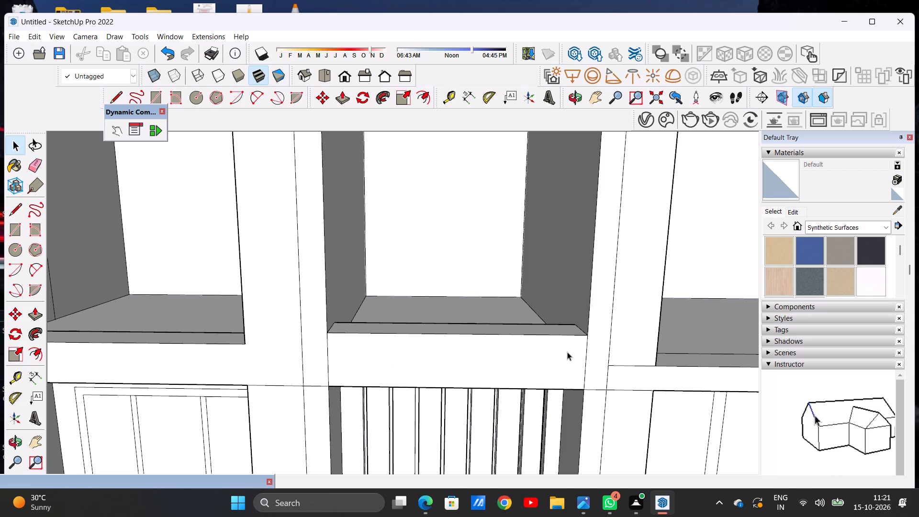
Draw a vertical line across the middle slab band near its left end, marking off a narrow panel.
{"action": "key", "text": "l"}
{"action": "scroll", "coordinate": [378, 382], "scroll_direction": "up", "scroll_amount": 6}
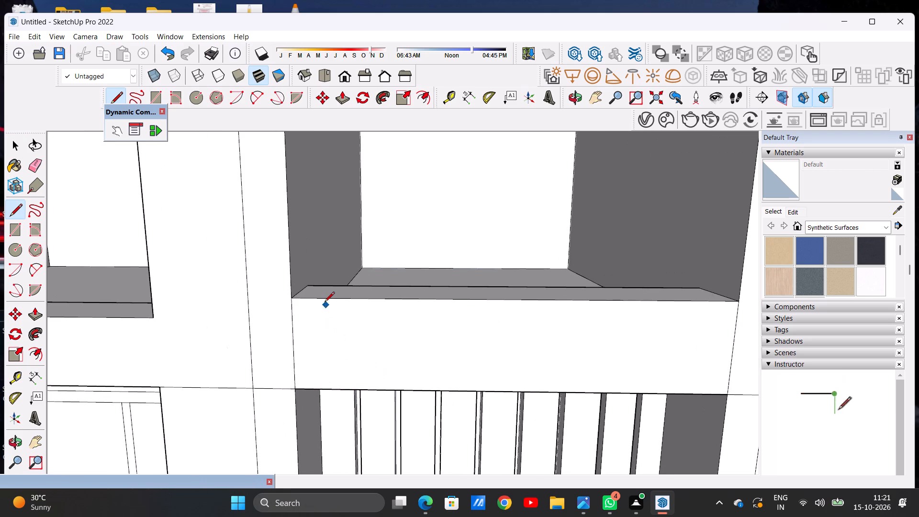
{"action": "left_click", "coordinate": [325, 300]}
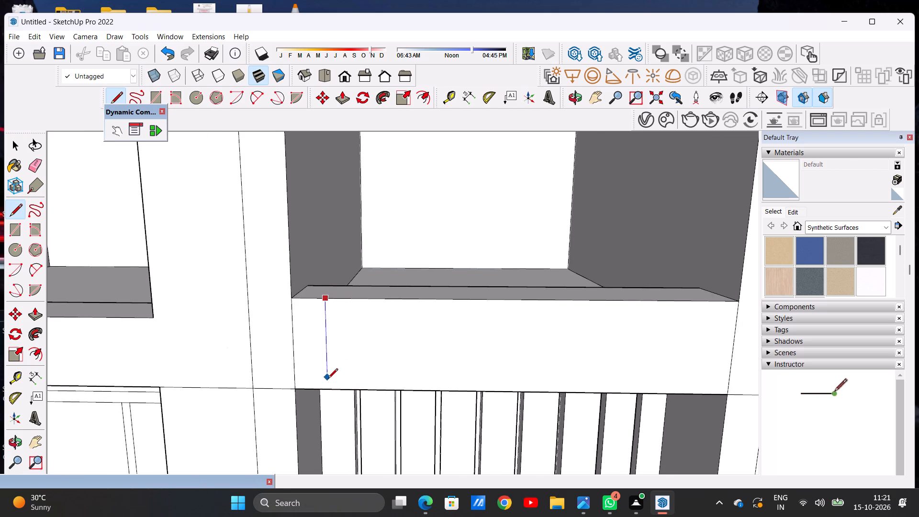
{"action": "left_click", "coordinate": [325, 388]}
{"action": "key", "text": "space"}
Copy the narrow panel sideways along the middle slab band with a small gap, and array it with *8.
{"action": "scroll", "coordinate": [342, 354], "scroll_direction": "down", "scroll_amount": 5}
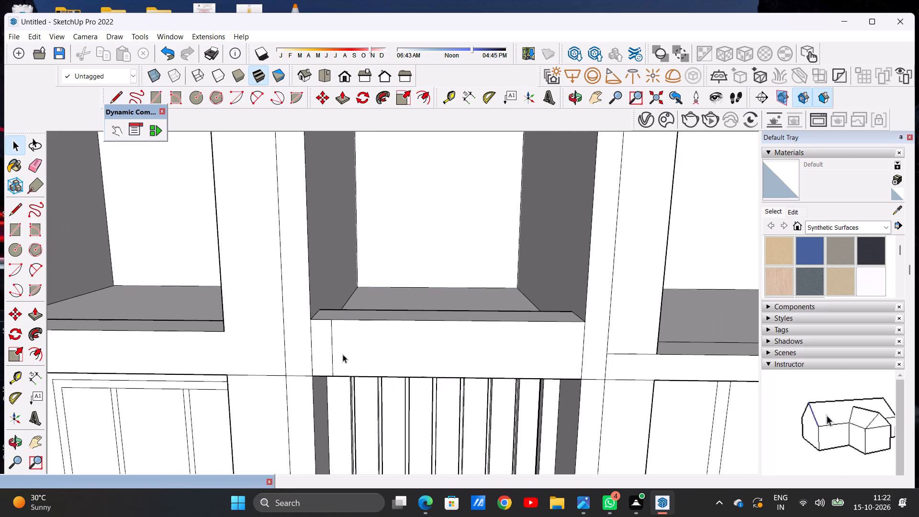
{"action": "double_click", "coordinate": [326, 366]}
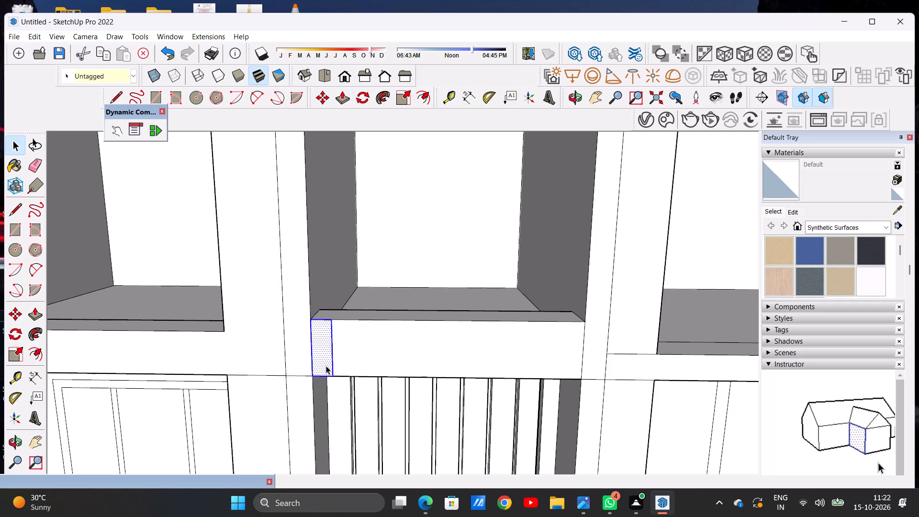
{"action": "key", "text": "m"}
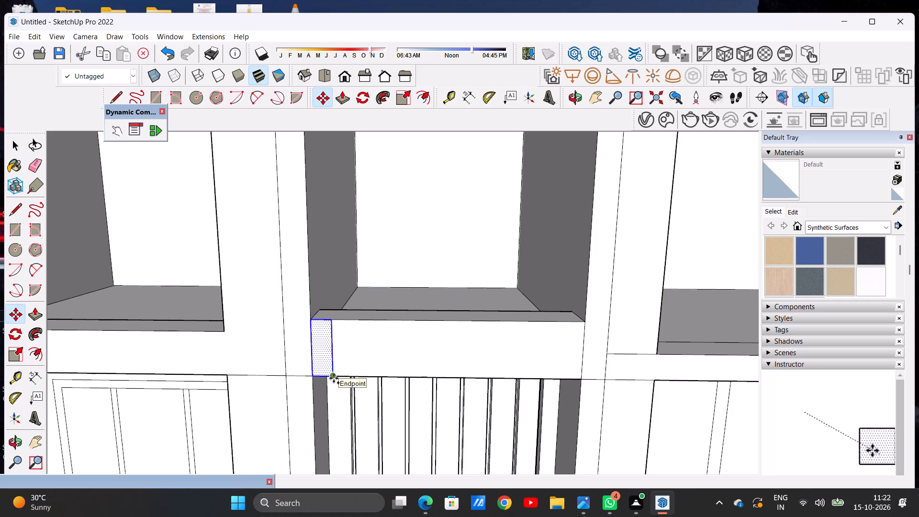
{"action": "left_click", "coordinate": [334, 378]}
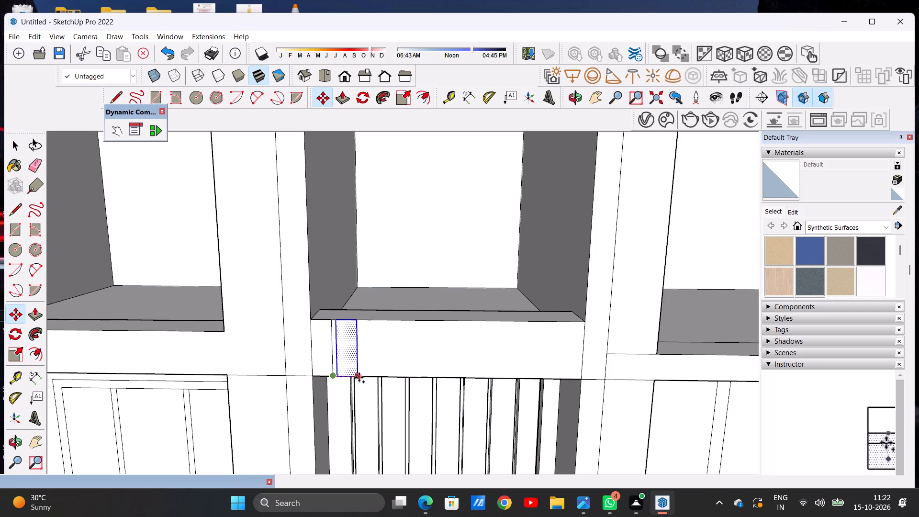
{"action": "left_click", "coordinate": [359, 377]}
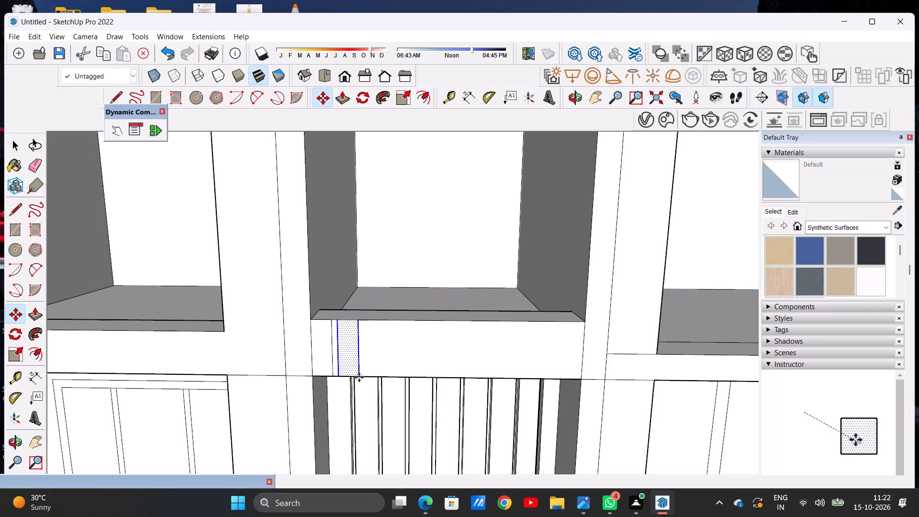
{"action": "key", "text": "shift+asterisk"}
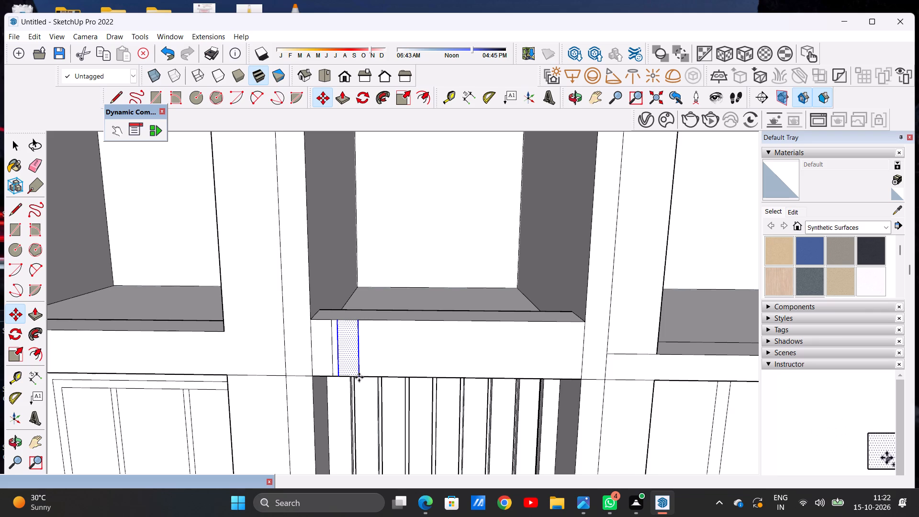
{"action": "key", "text": "8"}
{"action": "key", "text": "Return"}
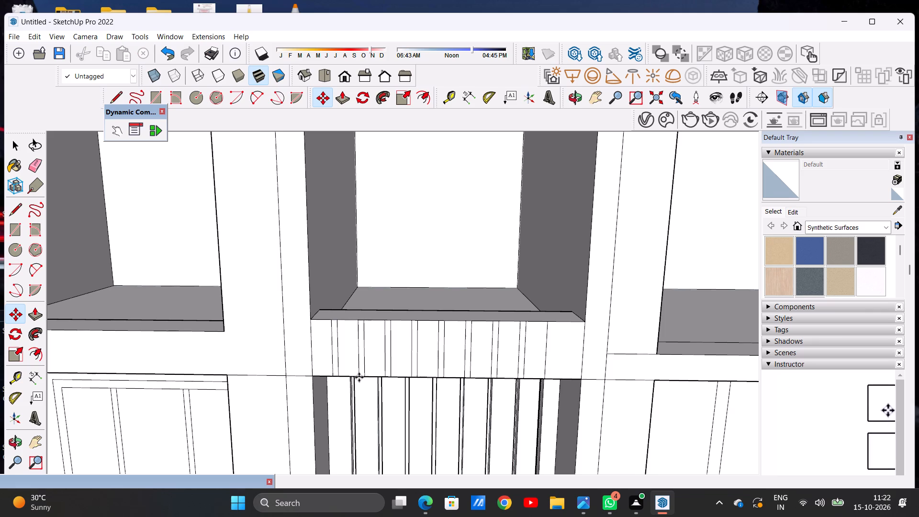
{"action": "key", "text": "space"}
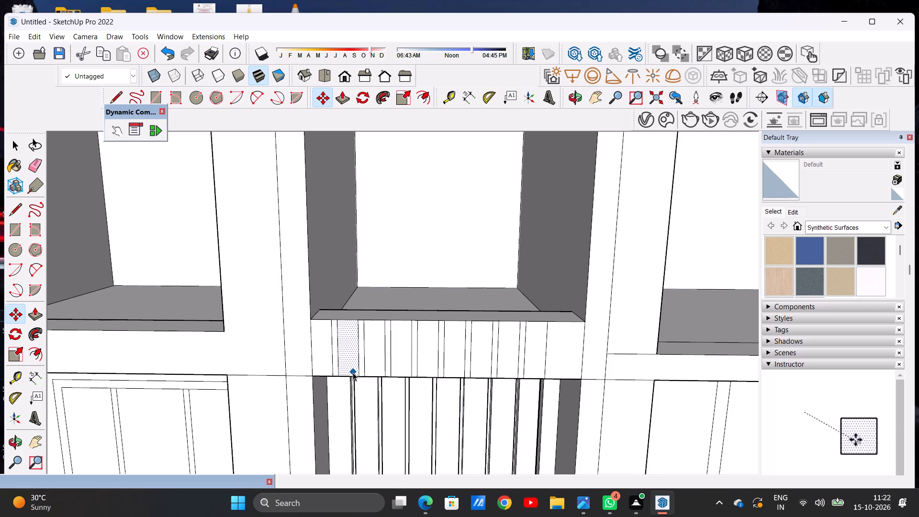
Copy the last panel once more sideways to fill the remaining space at the band's right end.
{"action": "scroll", "coordinate": [525, 370], "scroll_direction": "up", "scroll_amount": 4}
{"action": "double_click", "coordinate": [543, 363]}
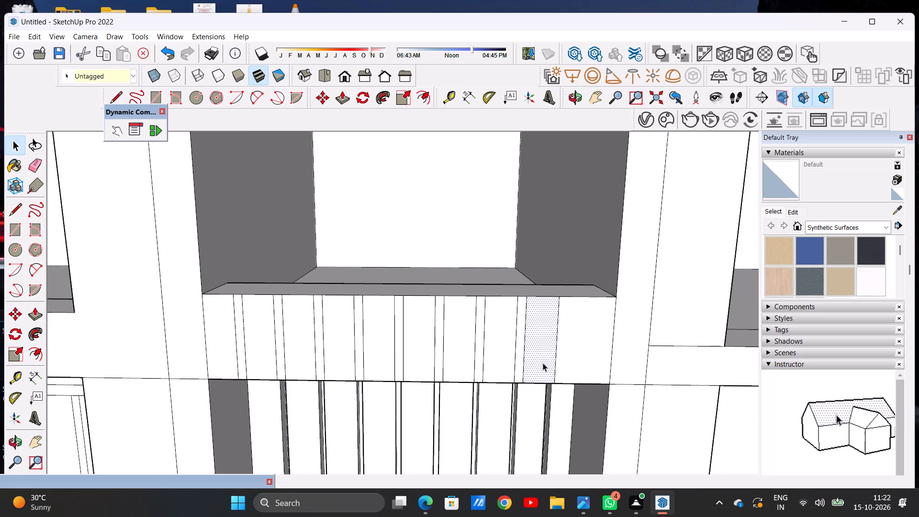
{"action": "key", "text": "m"}
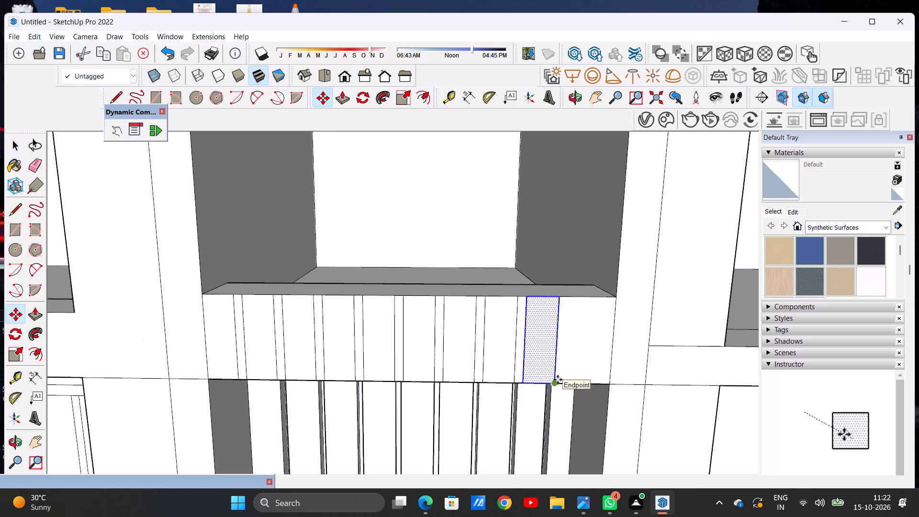
{"action": "left_click", "coordinate": [558, 380]}
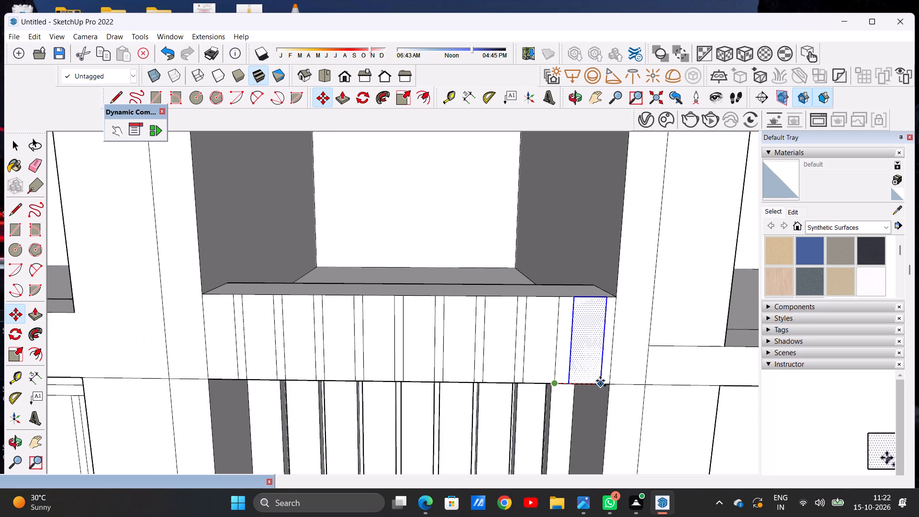
{"action": "left_click", "coordinate": [598, 380]}
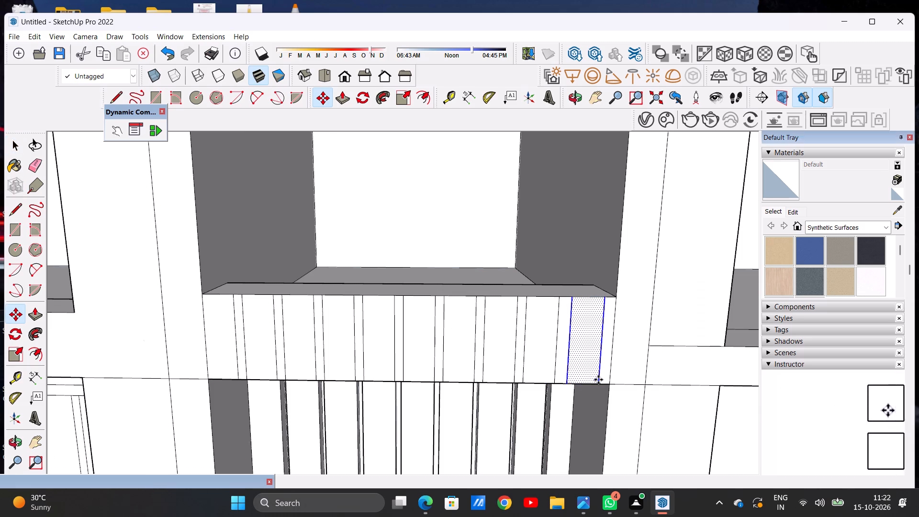
{"action": "key", "text": "space"}
Examine the middle band's panel divisions against the slats below and the rest of the front elevation.
{"action": "scroll", "coordinate": [455, 344], "scroll_direction": "down", "scroll_amount": 16}
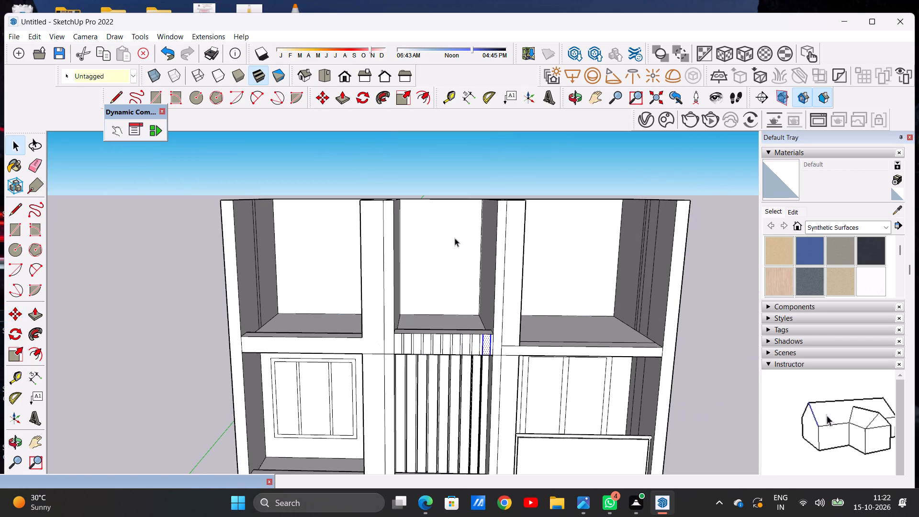
{"action": "left_click", "coordinate": [493, 157]}
{"action": "scroll", "coordinate": [445, 303], "scroll_direction": "down", "scroll_amount": 4}
{"action": "middle_click_drag", "start_coordinate": [471, 332], "coordinate": [391, 334]}
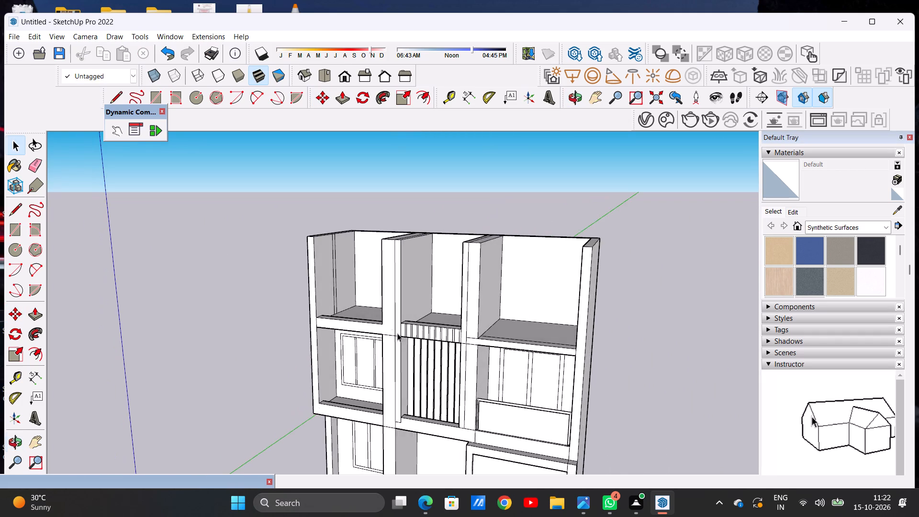
{"action": "scroll", "coordinate": [404, 332], "scroll_direction": "up", "scroll_amount": 12}
{"action": "key", "text": "p"}
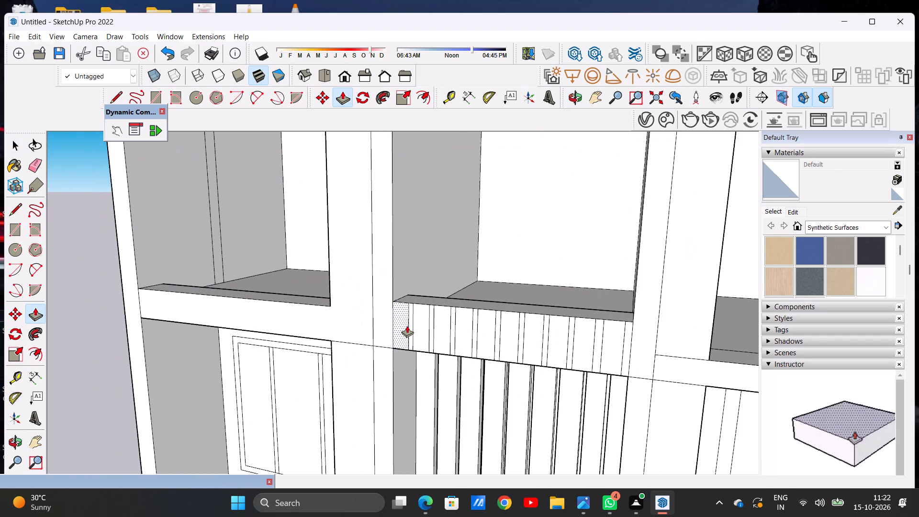
{"action": "middle_click_drag", "start_coordinate": [407, 326], "coordinate": [407, 353]}
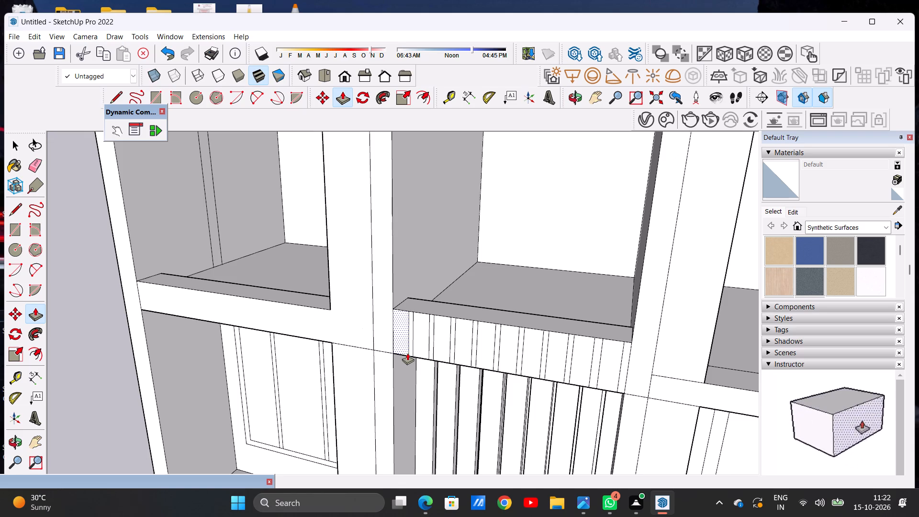
{"action": "scroll", "coordinate": [408, 353], "scroll_direction": "down", "scroll_amount": 5}
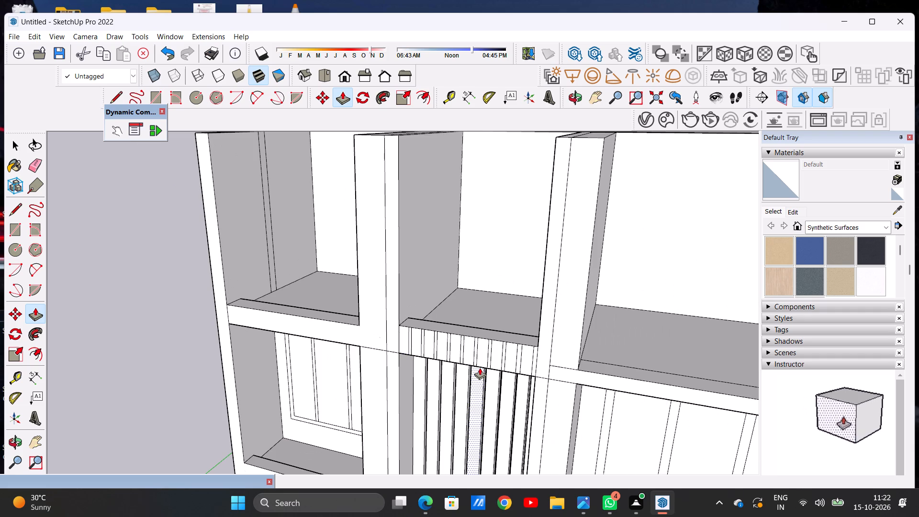
{"action": "key", "text": "space"}
{"action": "scroll", "coordinate": [455, 348], "scroll_direction": "down", "scroll_amount": 3}
{"action": "middle_click_drag", "start_coordinate": [460, 361], "coordinate": [513, 331]}
{"action": "scroll", "coordinate": [505, 340], "scroll_direction": "up", "scroll_amount": 8}
{"action": "middle_click_drag", "start_coordinate": [446, 323], "coordinate": [448, 371]}
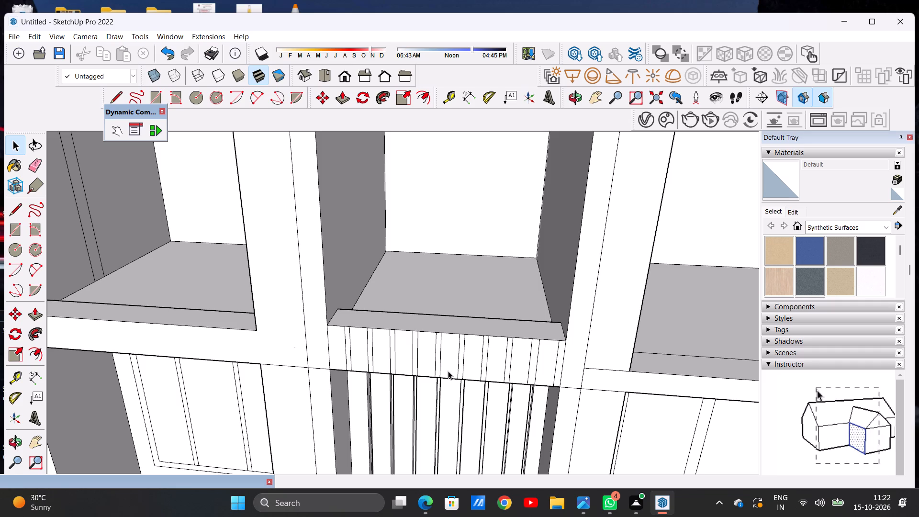
{"action": "scroll", "coordinate": [446, 348], "scroll_direction": "down", "scroll_amount": 13}
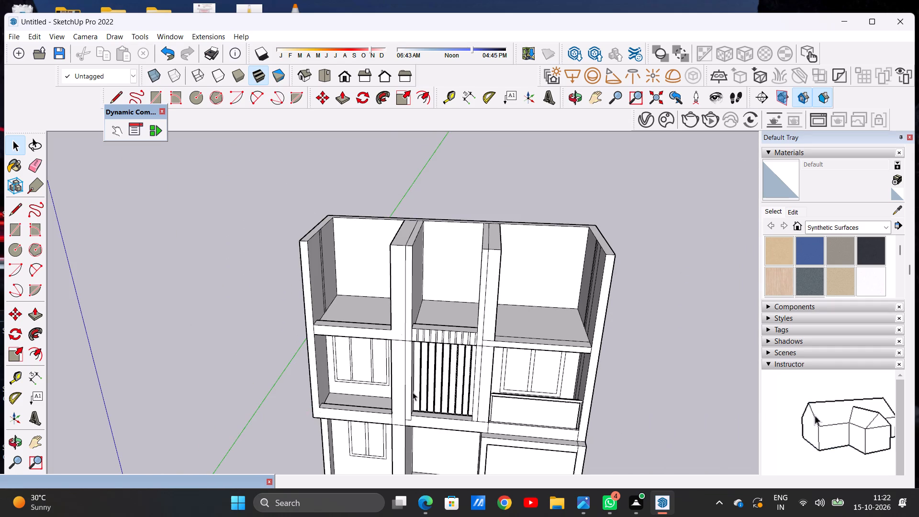
Undo the copied panels and the dividing line on the middle slab band, back to a plain face.
{"action": "scroll", "coordinate": [416, 400], "scroll_direction": "up", "scroll_amount": 6}
{"action": "middle_click_drag", "start_coordinate": [447, 408], "coordinate": [393, 364]}
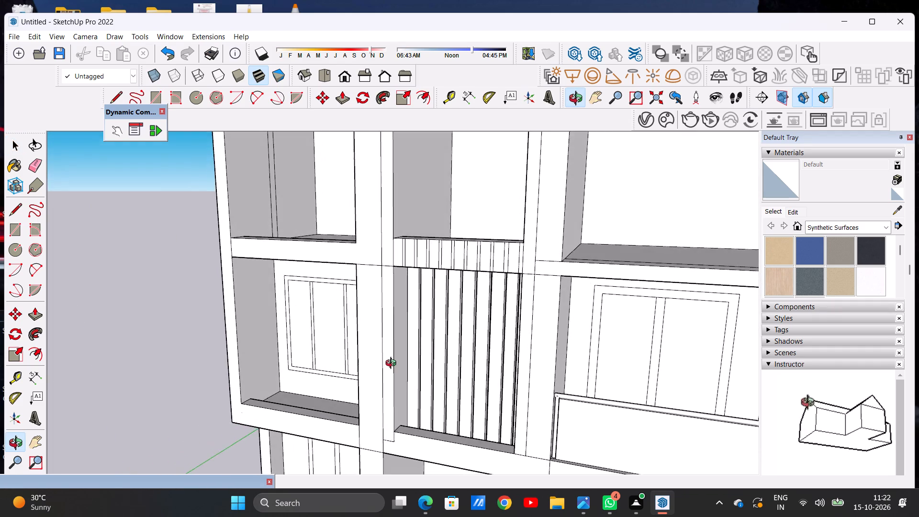
{"action": "middle_click_drag", "start_coordinate": [393, 364], "coordinate": [450, 413]}
{"action": "scroll", "coordinate": [388, 375], "scroll_direction": "down", "scroll_amount": 6}
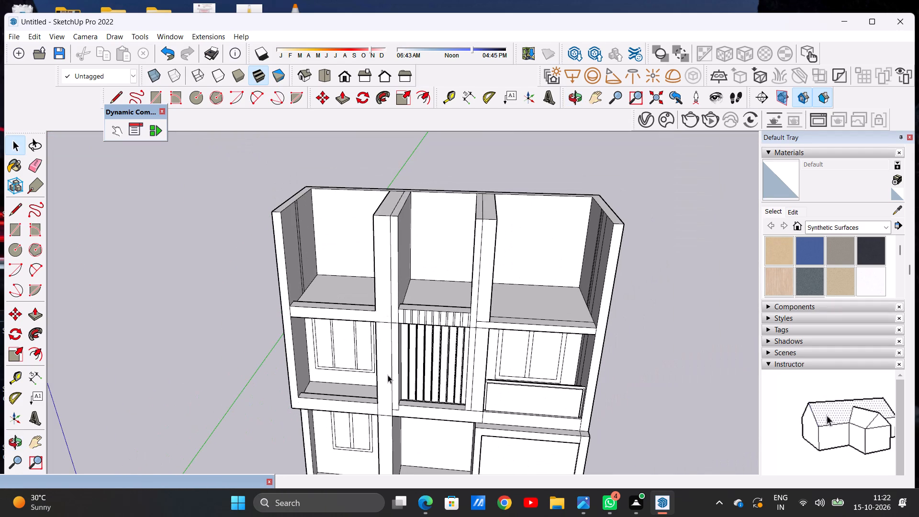
{"action": "scroll", "coordinate": [437, 314], "scroll_direction": "down", "scroll_amount": 3}
{"action": "scroll", "coordinate": [434, 315], "scroll_direction": "up", "scroll_amount": 2}
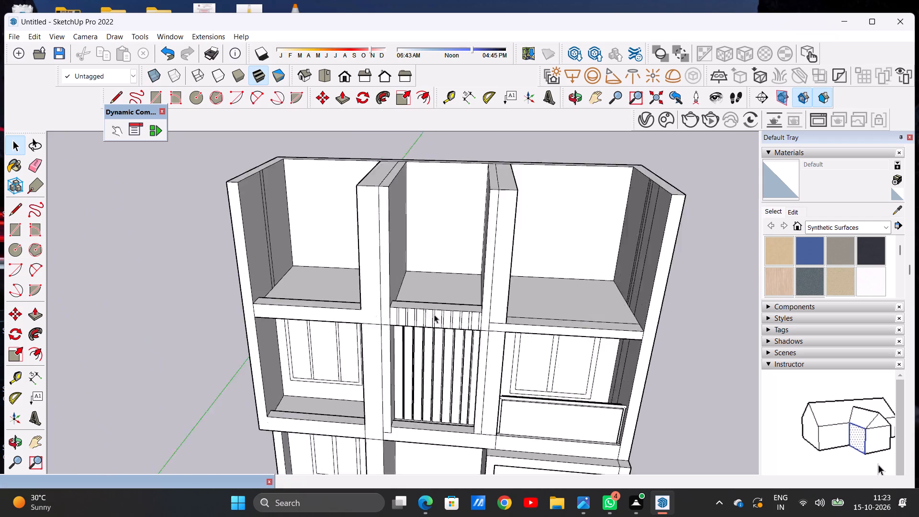
{"action": "scroll", "coordinate": [434, 315], "scroll_direction": "up", "scroll_amount": 14}
{"action": "middle_click", "coordinate": [436, 323]}
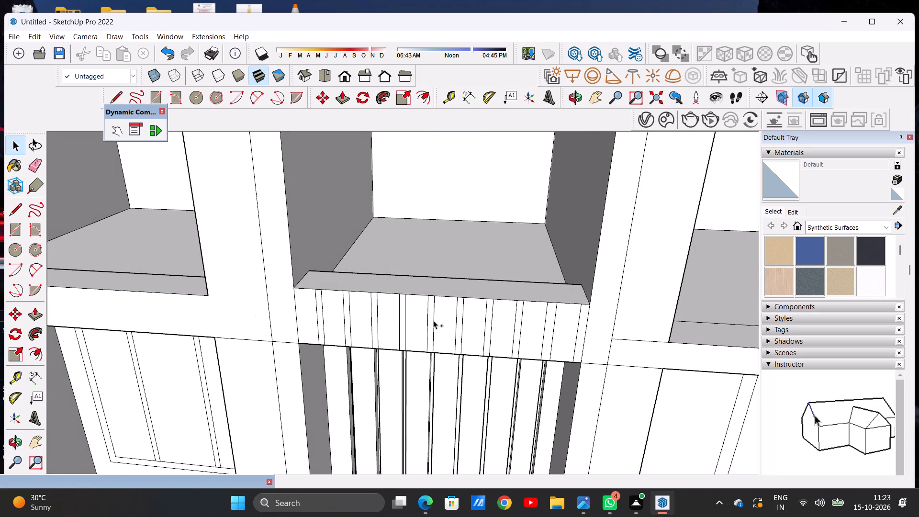
{"action": "key", "text": "ctrl+z"}
{"action": "key", "text": "ctrl+z"}
{"action": "key", "text": "ctrl+z"}
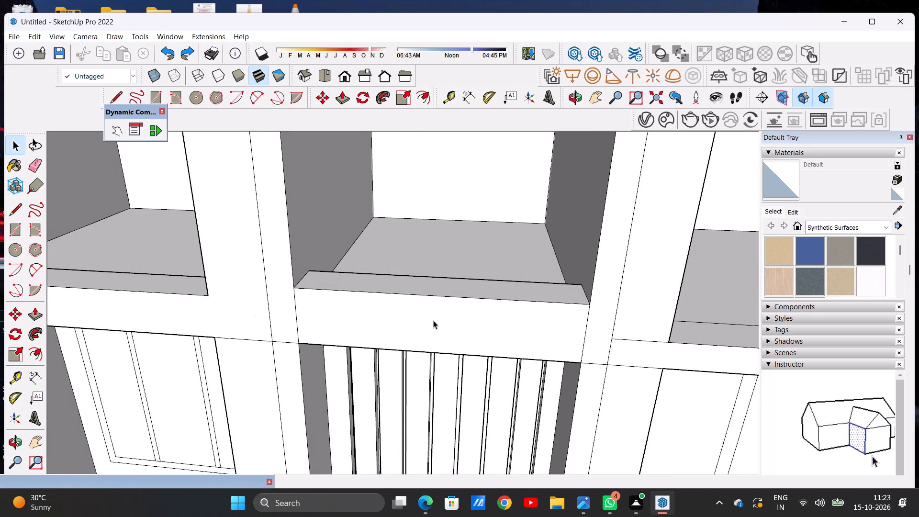
Push the middle slab band's plain front face slightly back between the two columns.
{"action": "key", "text": "p"}
{"action": "left_click", "coordinate": [433, 320]}
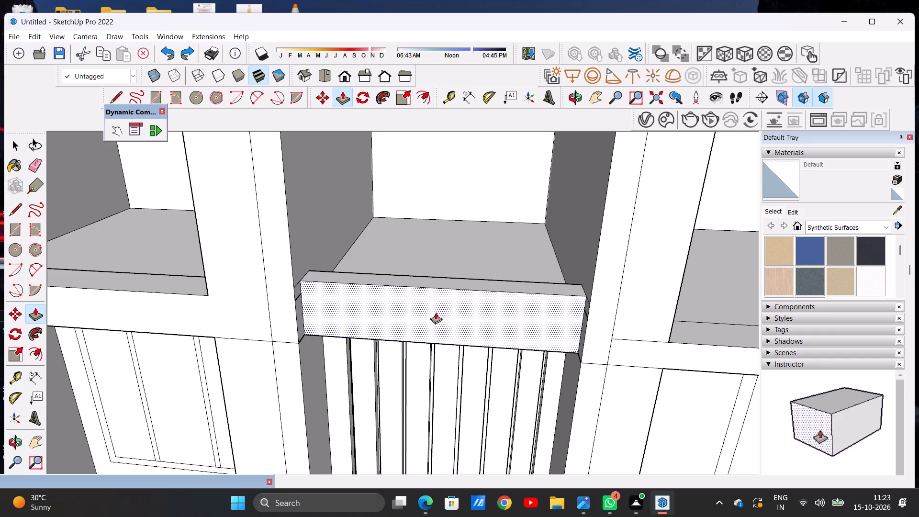
{"action": "left_click", "coordinate": [436, 312]}
{"action": "key", "text": "space"}
Erase the stray horizontal edges on the two column side faces exposed beside the recessed middle band.
{"action": "scroll", "coordinate": [436, 327], "scroll_direction": "down", "scroll_amount": 3}
{"action": "middle_click_drag", "start_coordinate": [445, 351], "coordinate": [445, 290]}
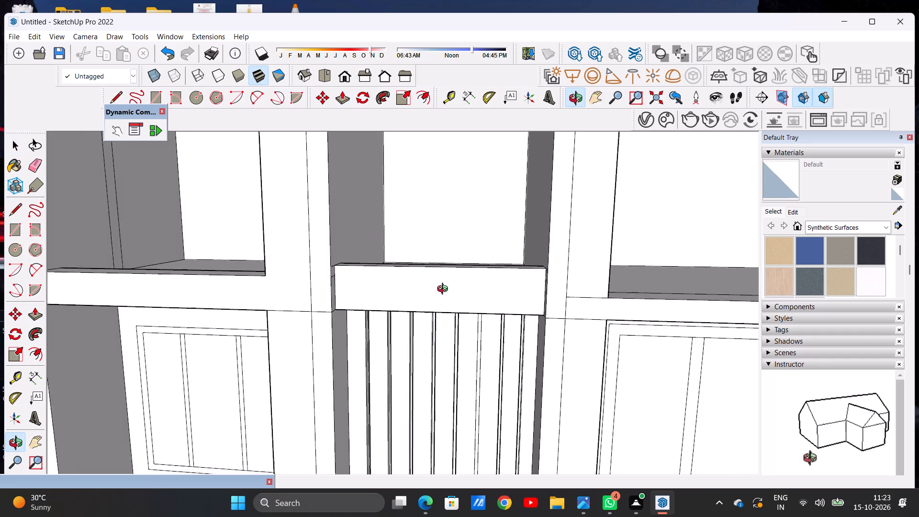
{"action": "middle_click_drag", "start_coordinate": [445, 290], "coordinate": [461, 301]}
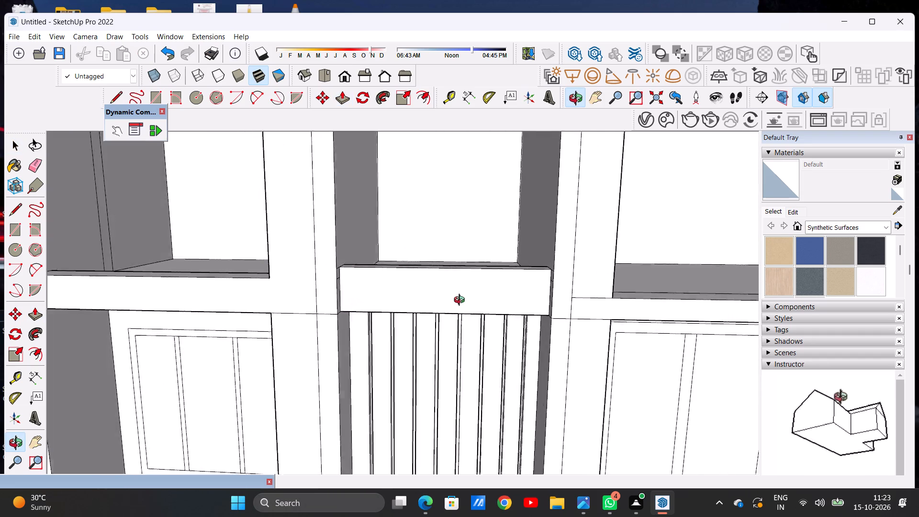
{"action": "middle_click_drag", "start_coordinate": [461, 301], "coordinate": [539, 294]}
{"action": "middle_click_drag", "start_coordinate": [530, 293], "coordinate": [410, 298]}
{"action": "middle_click_drag", "start_coordinate": [346, 303], "coordinate": [307, 312]}
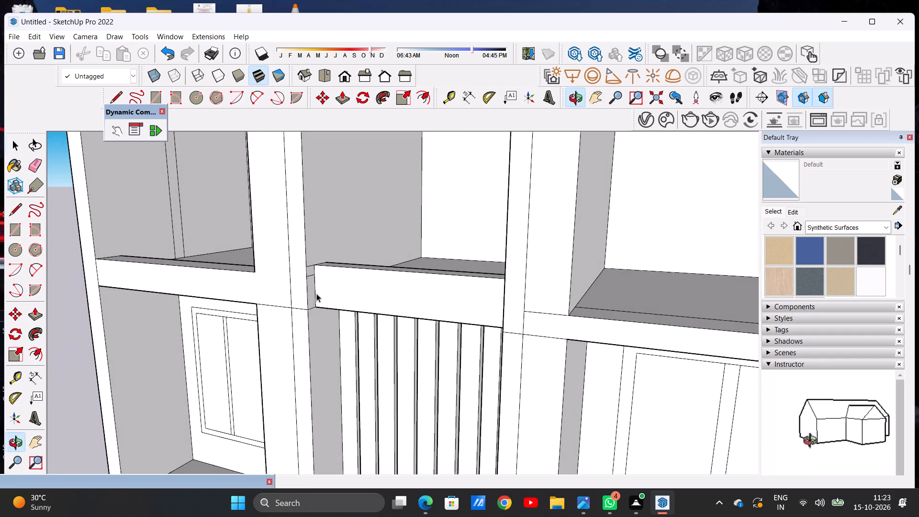
{"action": "scroll", "coordinate": [317, 290], "scroll_direction": "up", "scroll_amount": 6}
{"action": "scroll", "coordinate": [290, 282], "scroll_direction": "down", "scroll_amount": 1}
{"action": "scroll", "coordinate": [290, 282], "scroll_direction": "up", "scroll_amount": 4}
{"action": "key", "text": "e"}
{"action": "scroll", "coordinate": [305, 258], "scroll_direction": "up", "scroll_amount": 7}
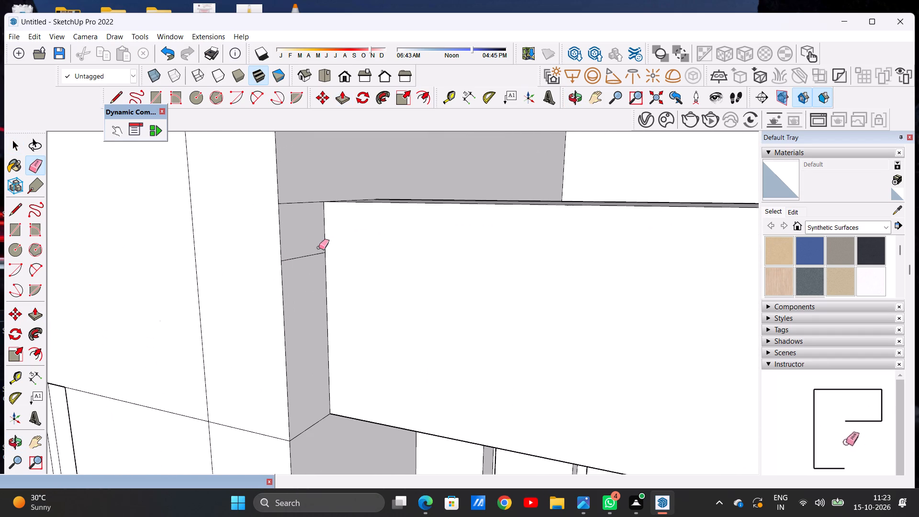
{"action": "left_click_drag", "start_coordinate": [300, 247], "coordinate": [300, 269]}
{"action": "scroll", "coordinate": [338, 280], "scroll_direction": "down", "scroll_amount": 17}
{"action": "middle_click_drag", "start_coordinate": [343, 338], "coordinate": [451, 339]}
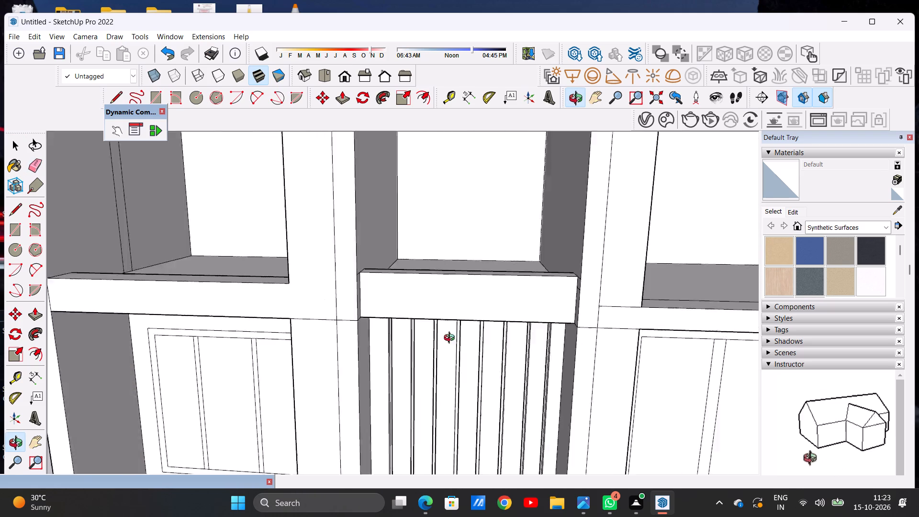
{"action": "middle_click_drag", "start_coordinate": [451, 339], "coordinate": [605, 337]}
{"action": "scroll", "coordinate": [561, 287], "scroll_direction": "up", "scroll_amount": 11}
{"action": "left_click_drag", "start_coordinate": [563, 229], "coordinate": [562, 246]}
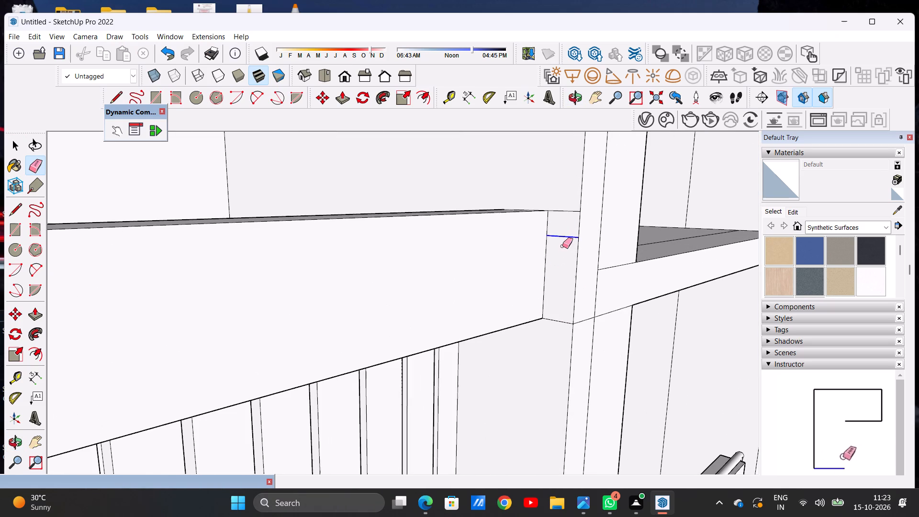
{"action": "left_click_drag", "start_coordinate": [562, 246], "coordinate": [561, 248]}
{"action": "key", "text": "space"}
Draw a vertical line across the recessed middle band near its left end, marking off a narrow panel.
{"action": "scroll", "coordinate": [501, 287], "scroll_direction": "down", "scroll_amount": 12}
{"action": "middle_click_drag", "start_coordinate": [509, 323], "coordinate": [369, 317]}
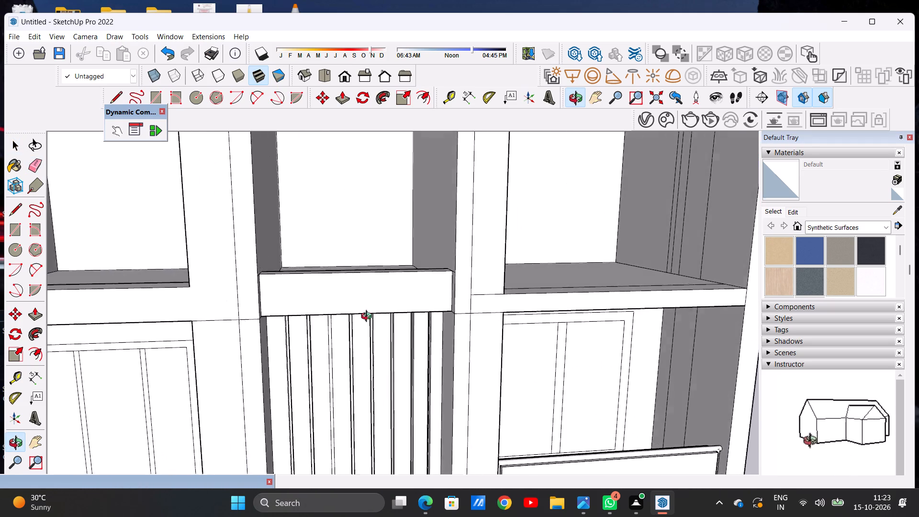
{"action": "middle_click_drag", "start_coordinate": [369, 317], "coordinate": [348, 326]}
{"action": "scroll", "coordinate": [247, 292], "scroll_direction": "up", "scroll_amount": 4}
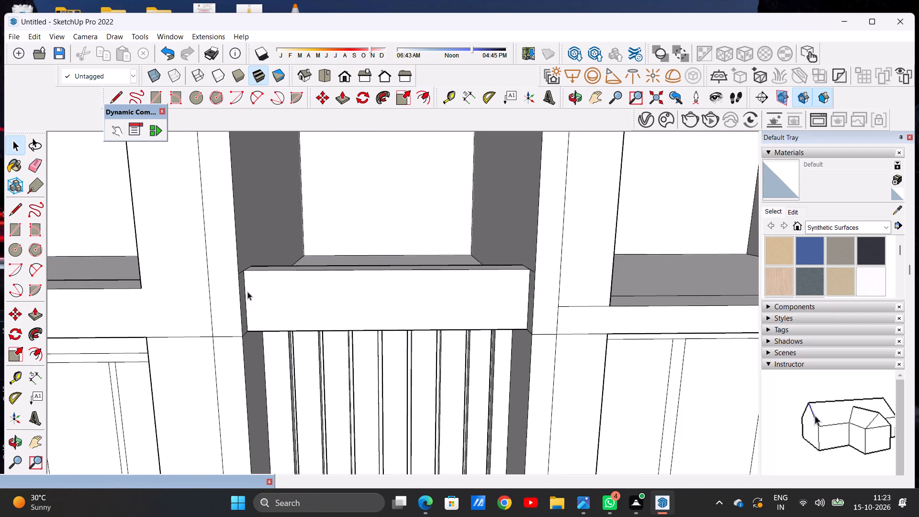
{"action": "key", "text": "l"}
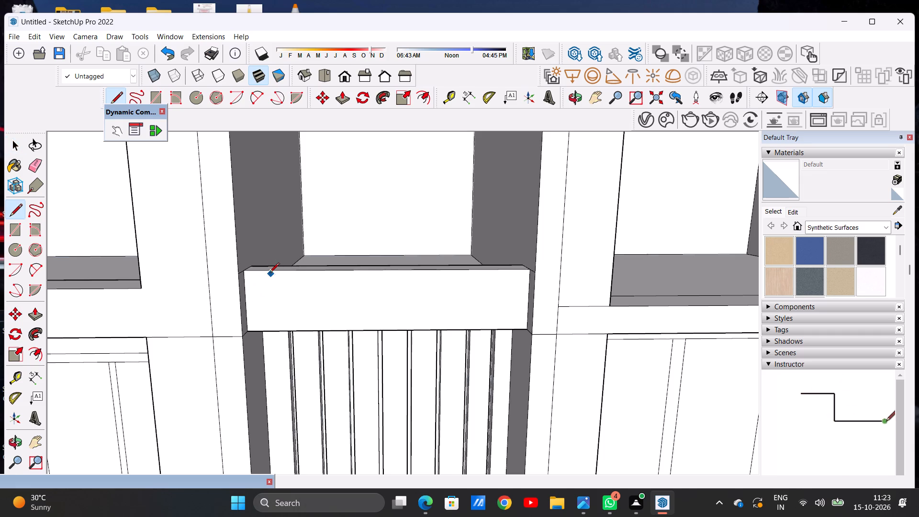
{"action": "left_click", "coordinate": [268, 271]}
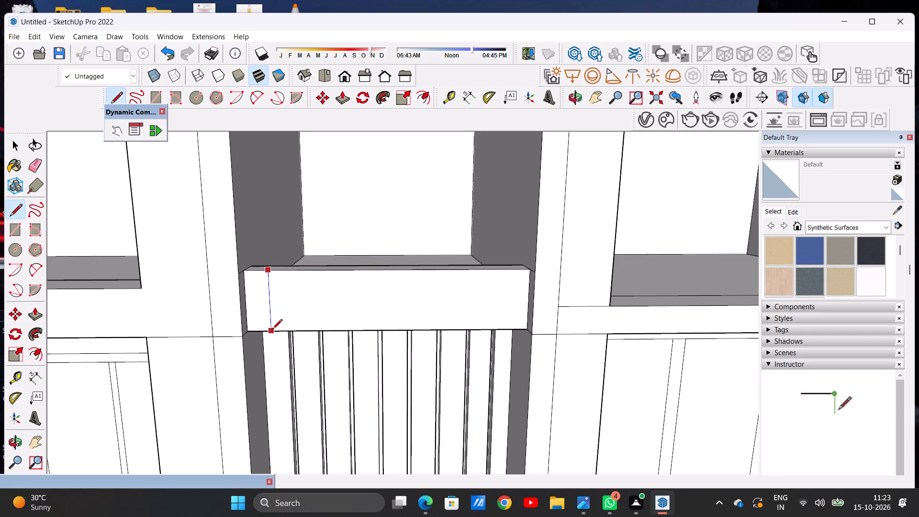
{"action": "left_click", "coordinate": [272, 330]}
{"action": "key", "text": "space"}
Copy the narrow panel sideways along the recessed band with a small gap, and array it with *9.
{"action": "scroll", "coordinate": [370, 291], "scroll_direction": "down", "scroll_amount": 7}
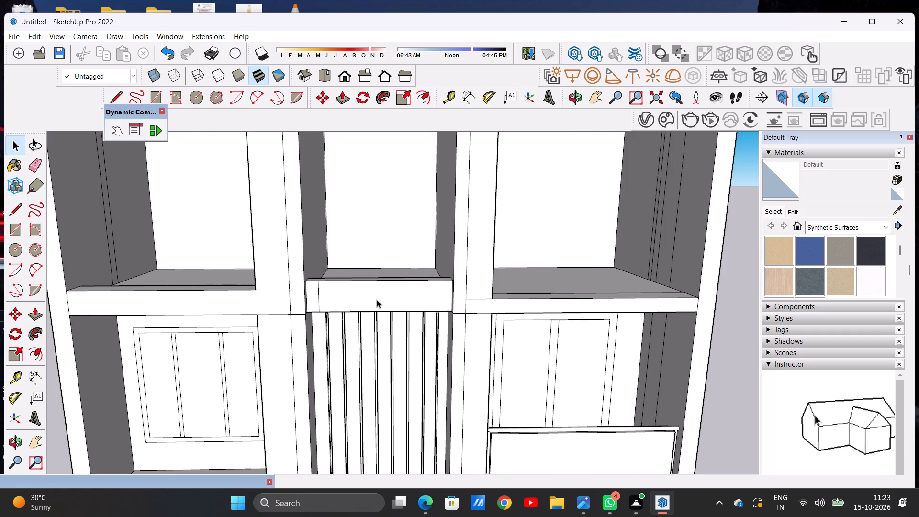
{"action": "scroll", "coordinate": [388, 301], "scroll_direction": "up", "scroll_amount": 5}
{"action": "double_click", "coordinate": [258, 307]}
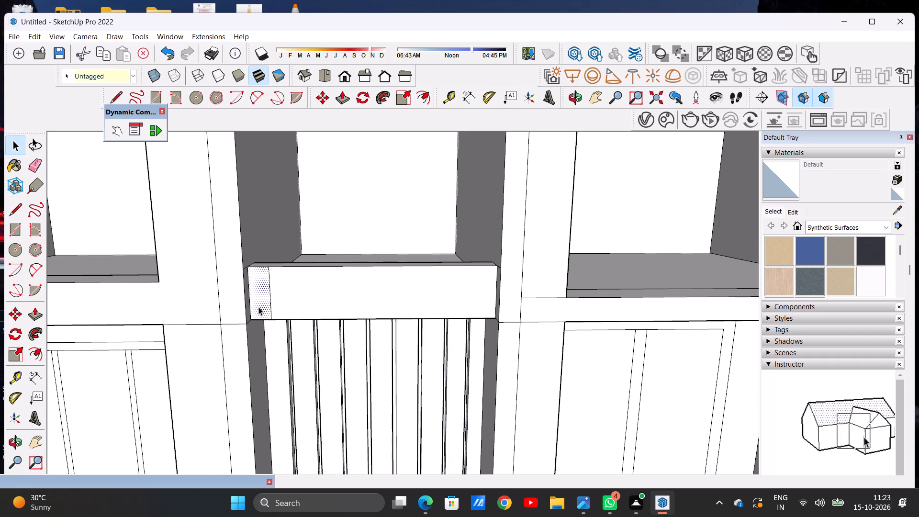
{"action": "key", "text": "m"}
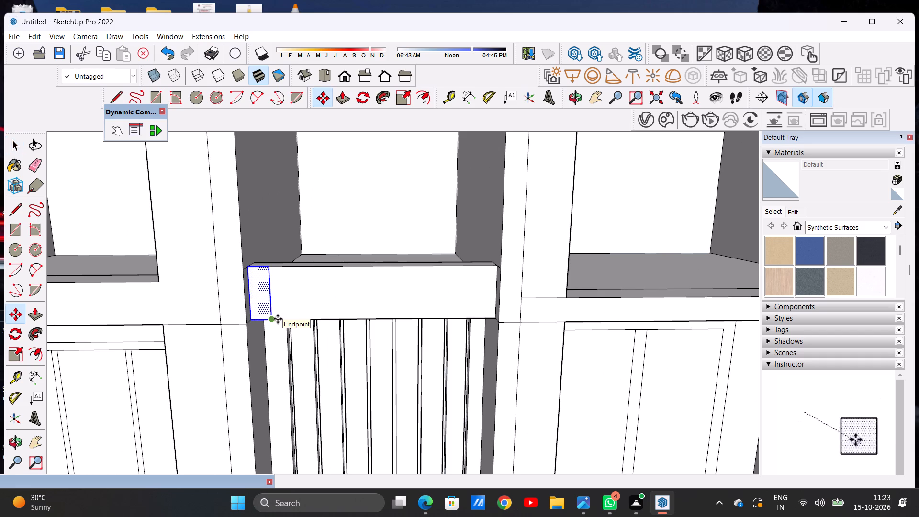
{"action": "left_click", "coordinate": [278, 319]}
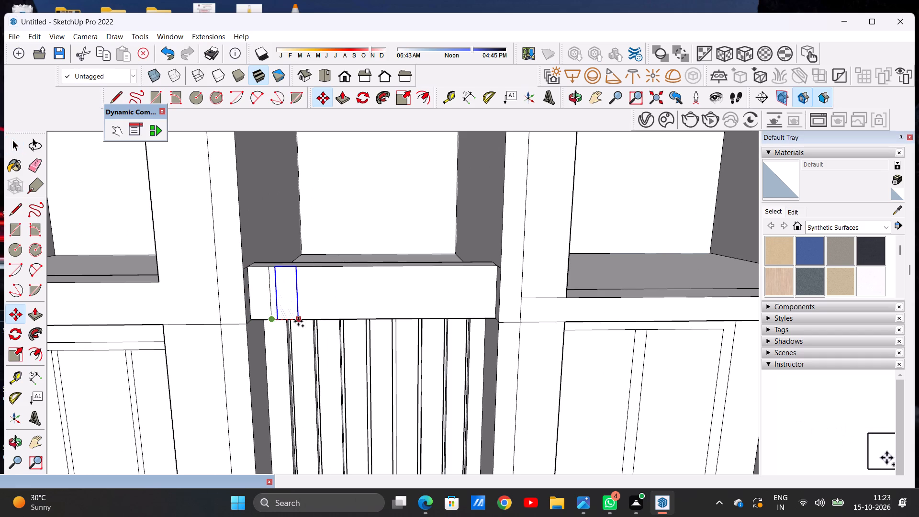
{"action": "left_click", "coordinate": [298, 321]}
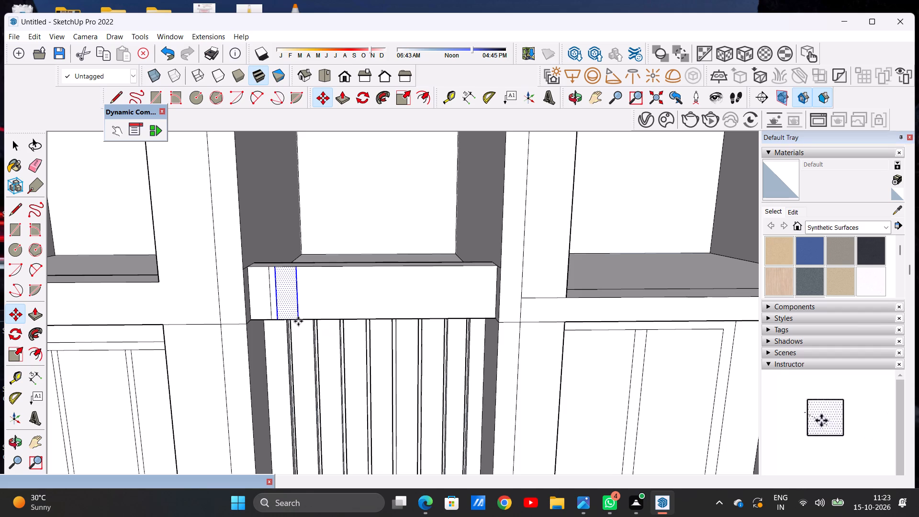
{"action": "key", "text": "shift+asterisk"}
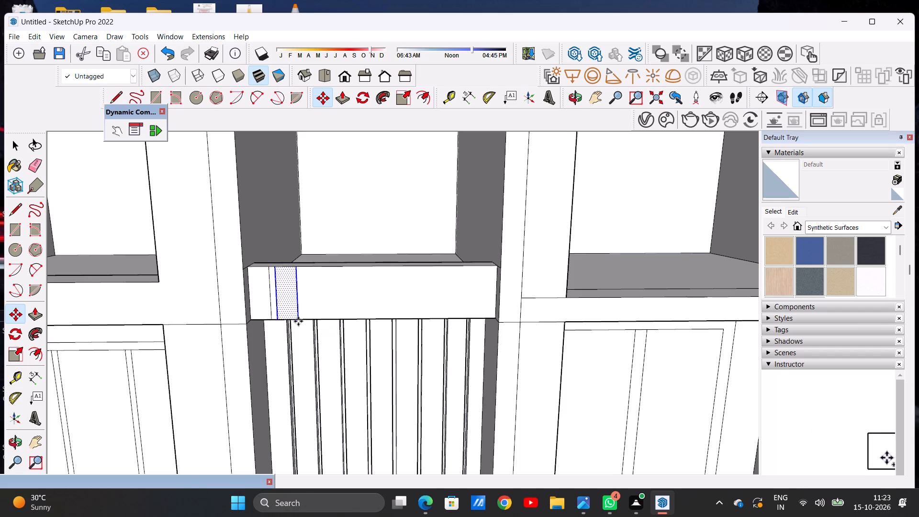
{"action": "key", "text": "8"}
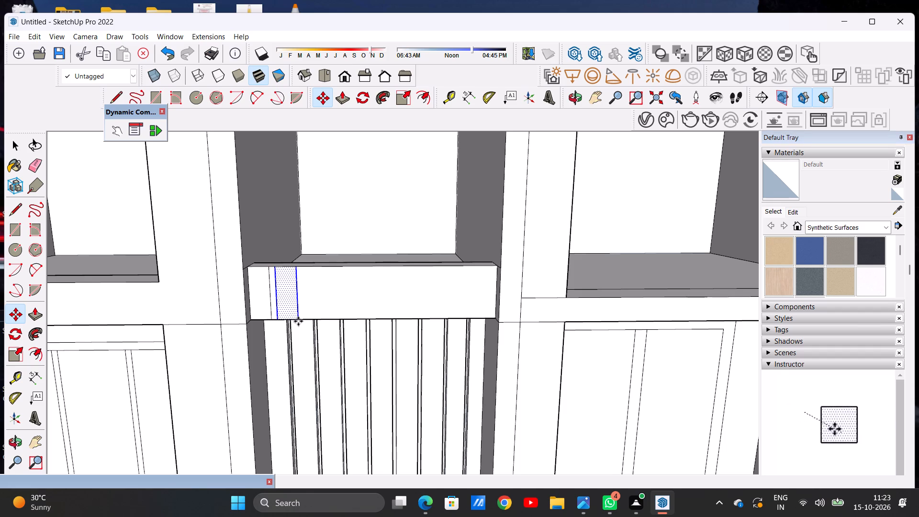
{"action": "key", "text": "BackSpace"}
{"action": "key", "text": "9"}
{"action": "key", "text": "Return"}
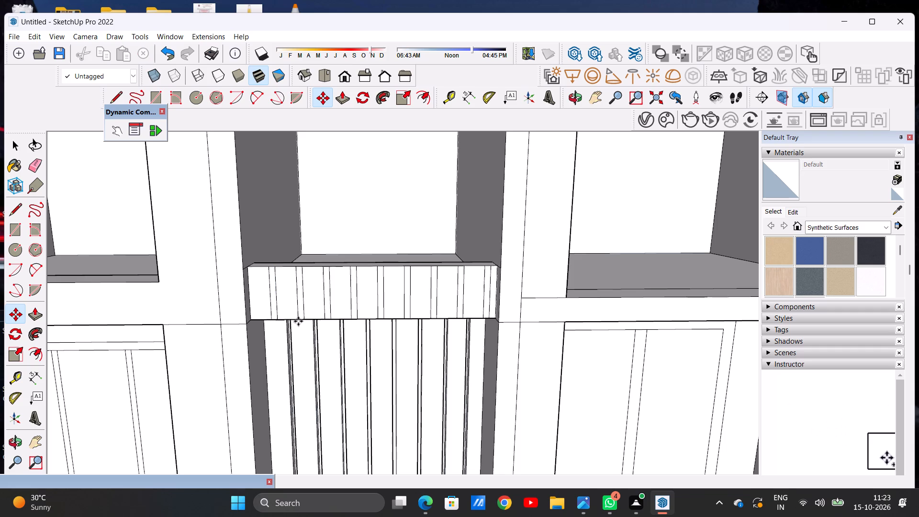
{"action": "key", "text": "space"}
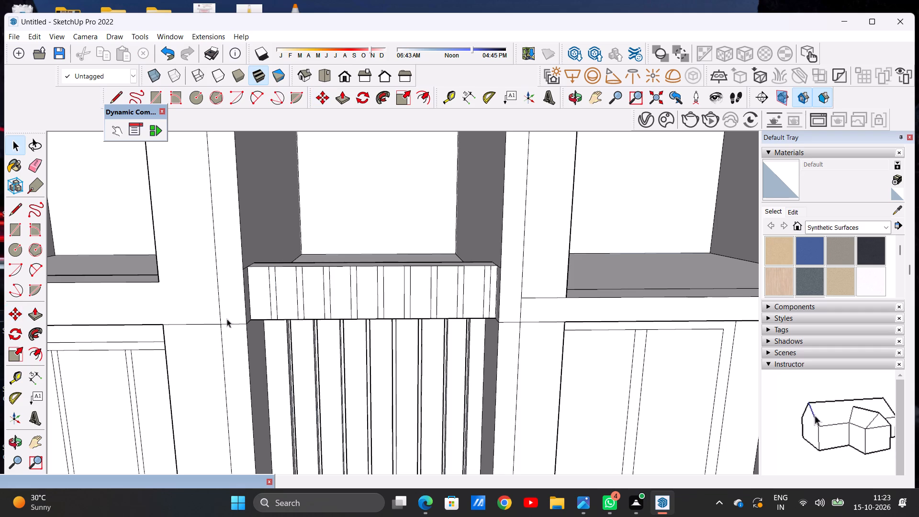
Pull the first five wide panels from the band's left end forward, flush with the column face, leaving the narrow gaps recessed.
{"action": "scroll", "coordinate": [343, 293], "scroll_direction": "down", "scroll_amount": 13}
{"action": "middle_click_drag", "start_coordinate": [384, 302], "coordinate": [306, 321]}
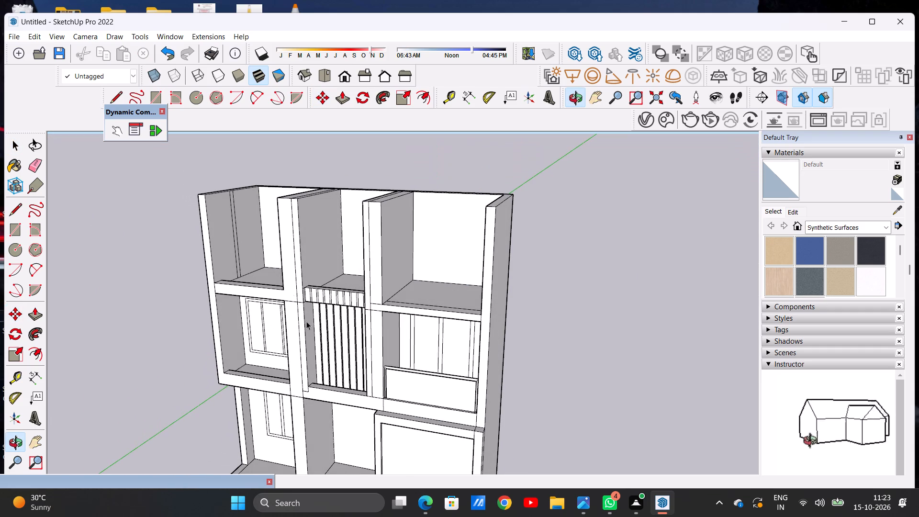
{"action": "scroll", "coordinate": [330, 292], "scroll_direction": "up", "scroll_amount": 6}
{"action": "scroll", "coordinate": [286, 299], "scroll_direction": "up", "scroll_amount": 9}
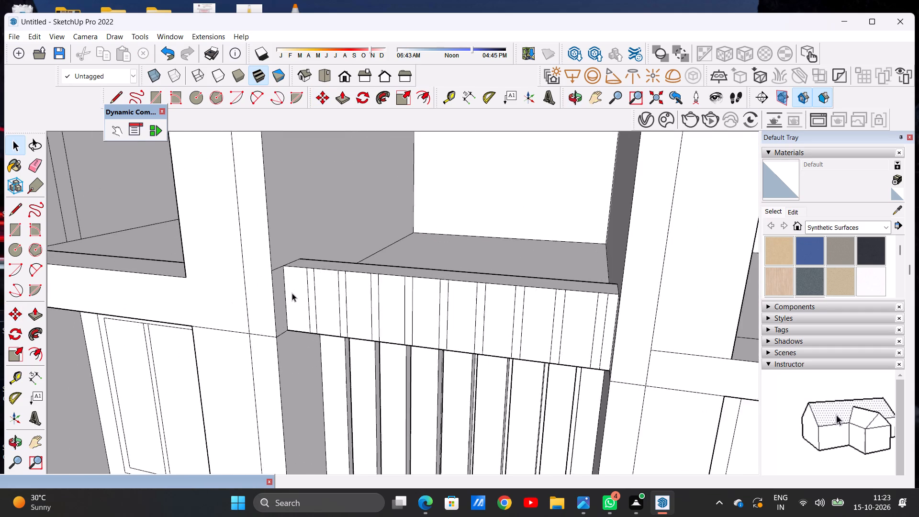
{"action": "scroll", "coordinate": [292, 293], "scroll_direction": "up", "scroll_amount": 1}
{"action": "key", "text": "p"}
{"action": "scroll", "coordinate": [299, 268], "scroll_direction": "up", "scroll_amount": 4}
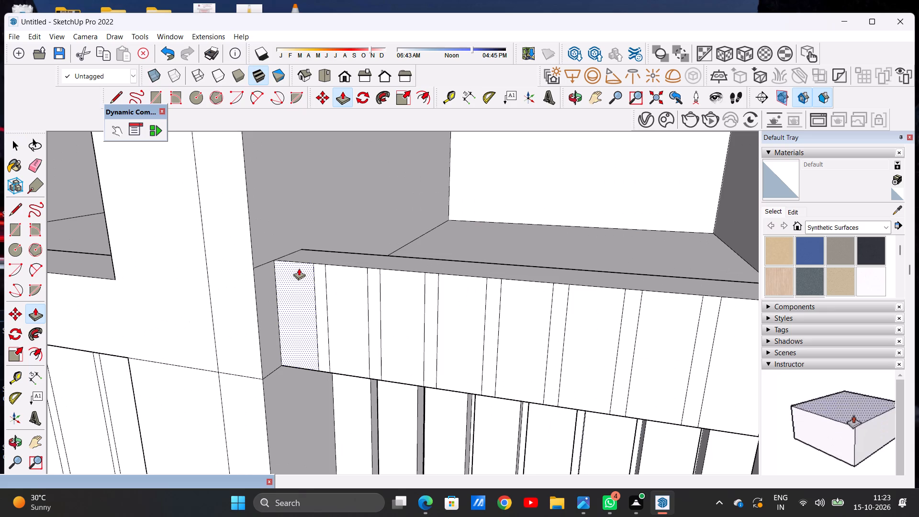
{"action": "left_click", "coordinate": [299, 268]}
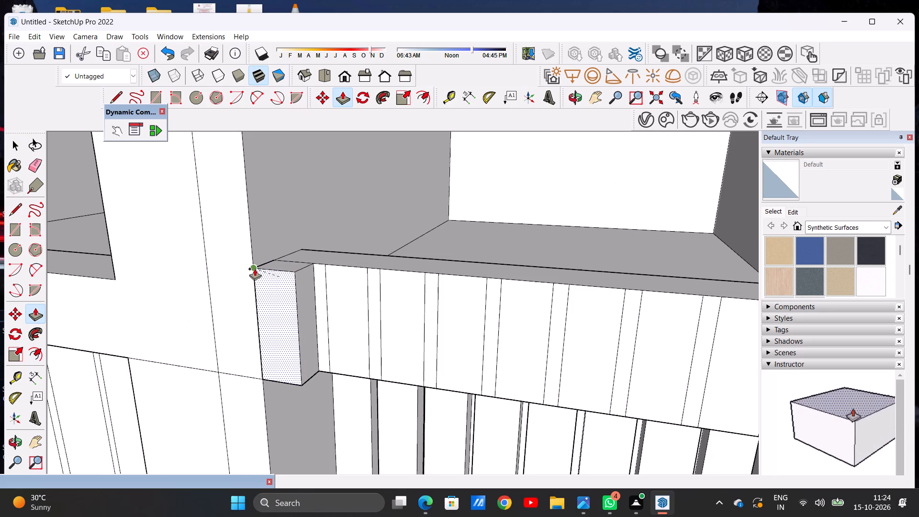
{"action": "left_click", "coordinate": [255, 269]}
{"action": "left_click", "coordinate": [332, 276]}
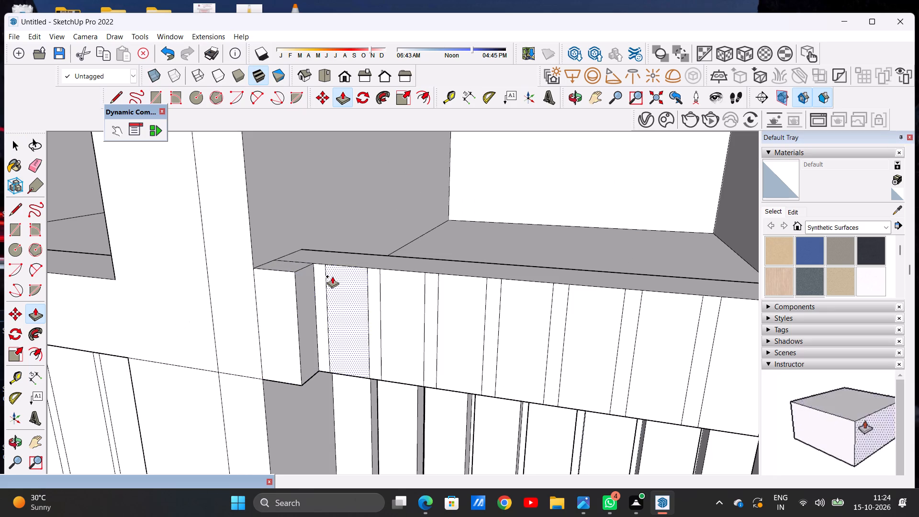
{"action": "left_click", "coordinate": [294, 274]}
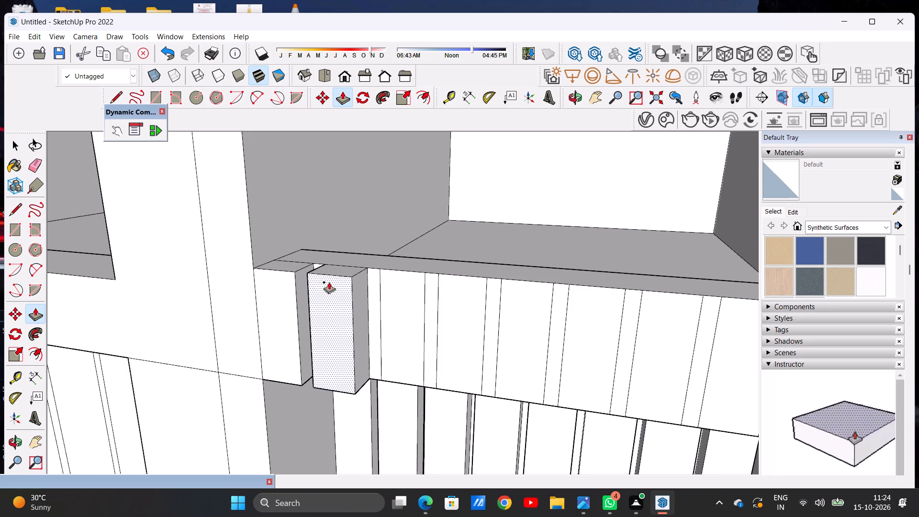
{"action": "left_click", "coordinate": [387, 279]}
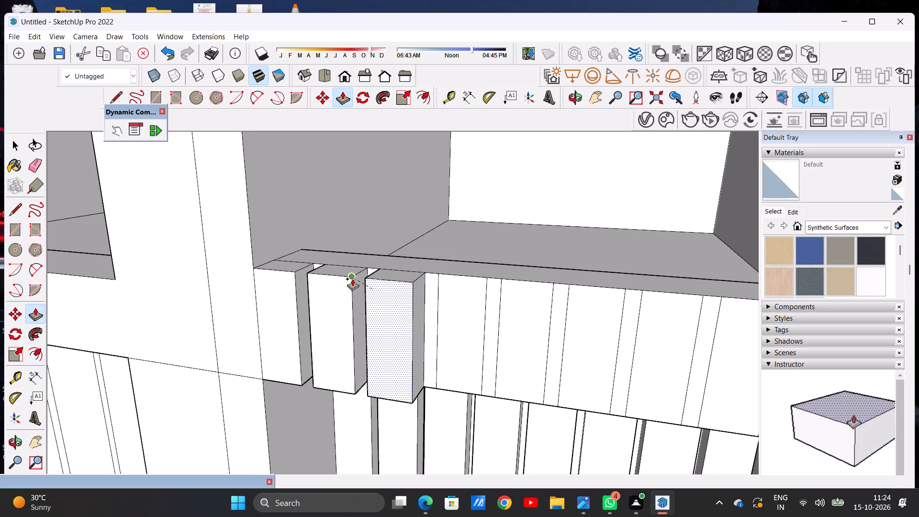
{"action": "left_click", "coordinate": [352, 279]}
{"action": "left_click", "coordinate": [457, 277]}
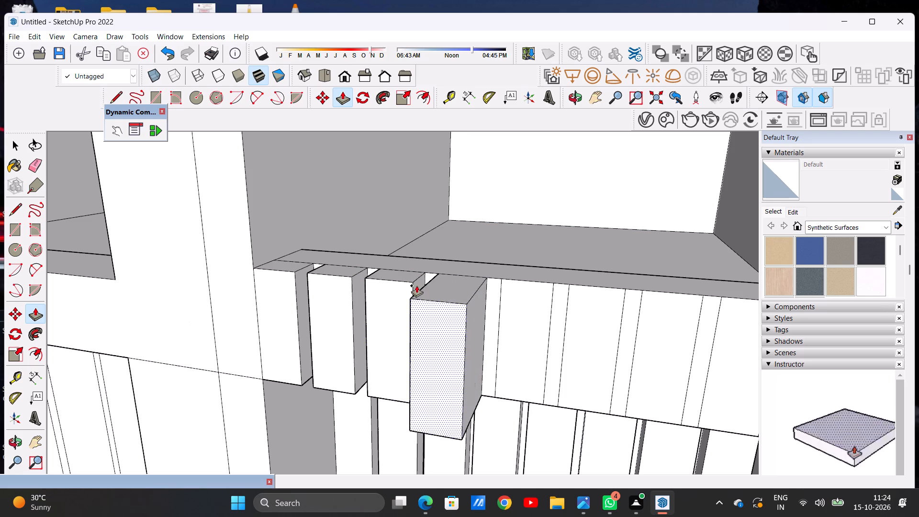
{"action": "left_click", "coordinate": [415, 283]}
{"action": "left_click", "coordinate": [510, 290]}
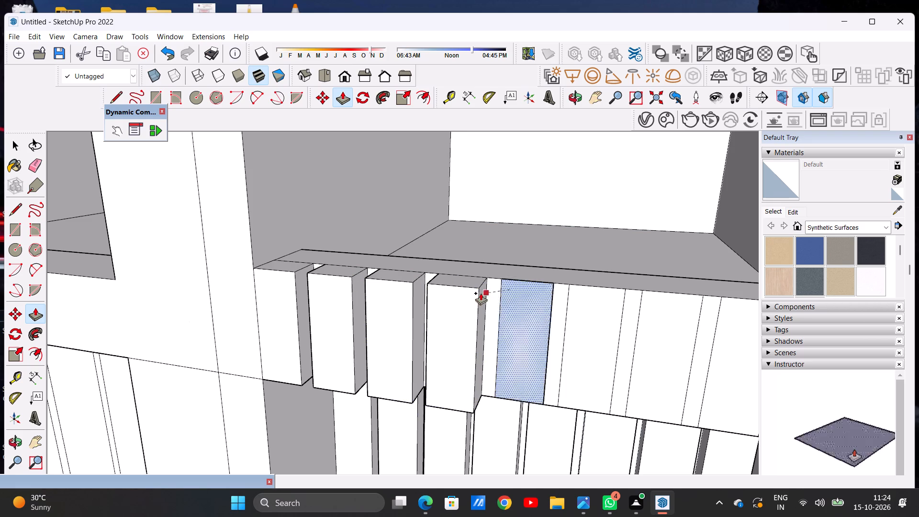
{"action": "left_click", "coordinate": [474, 290]}
{"action": "key", "text": "space"}
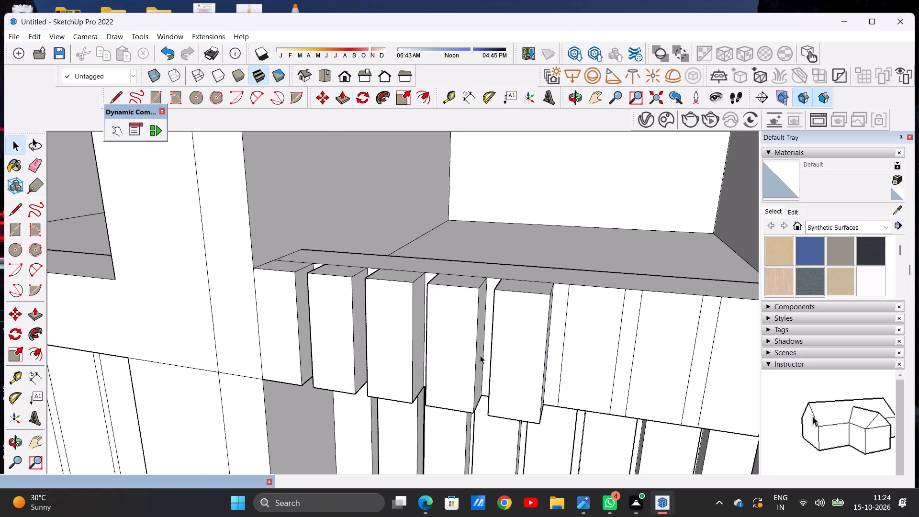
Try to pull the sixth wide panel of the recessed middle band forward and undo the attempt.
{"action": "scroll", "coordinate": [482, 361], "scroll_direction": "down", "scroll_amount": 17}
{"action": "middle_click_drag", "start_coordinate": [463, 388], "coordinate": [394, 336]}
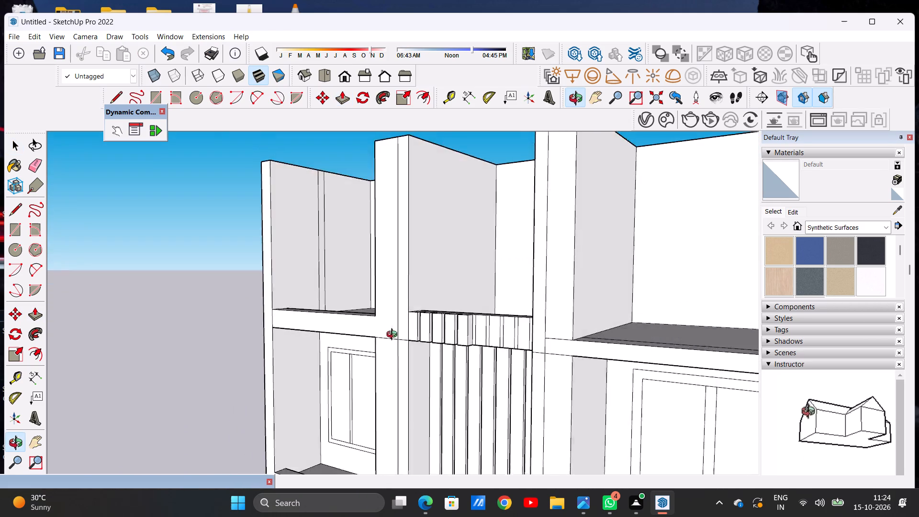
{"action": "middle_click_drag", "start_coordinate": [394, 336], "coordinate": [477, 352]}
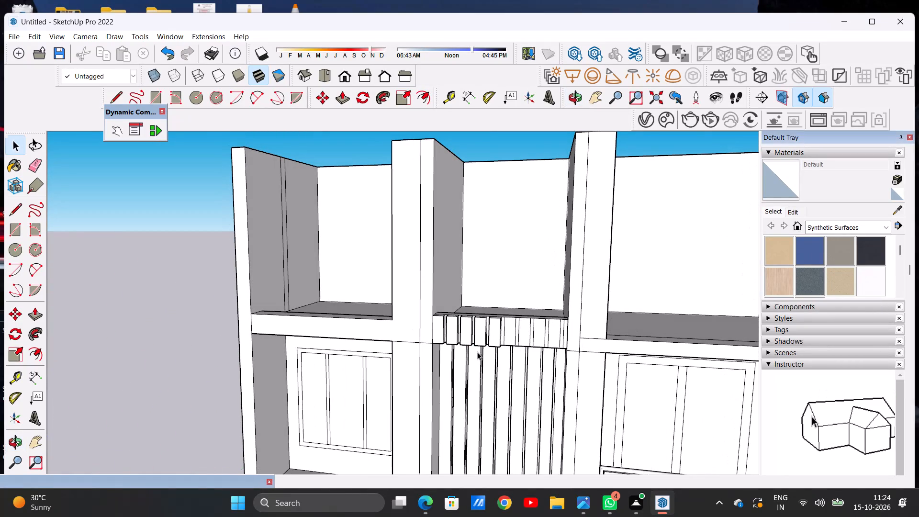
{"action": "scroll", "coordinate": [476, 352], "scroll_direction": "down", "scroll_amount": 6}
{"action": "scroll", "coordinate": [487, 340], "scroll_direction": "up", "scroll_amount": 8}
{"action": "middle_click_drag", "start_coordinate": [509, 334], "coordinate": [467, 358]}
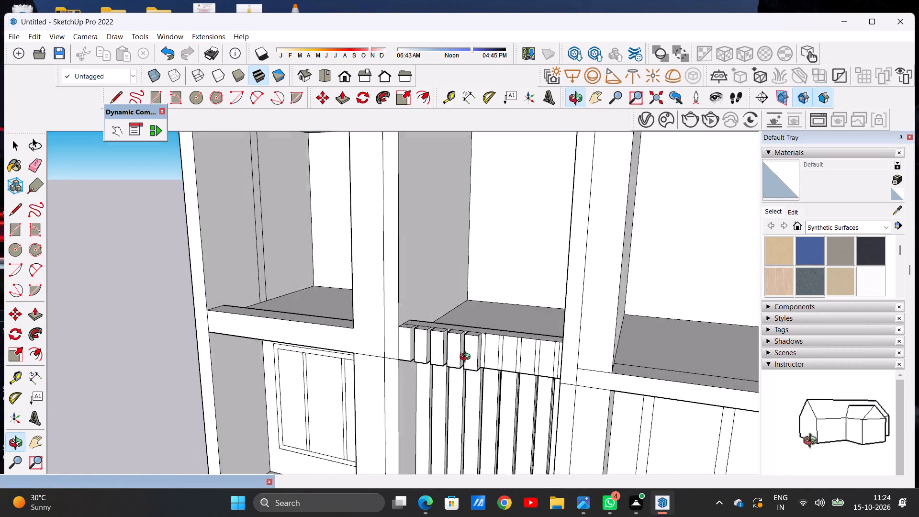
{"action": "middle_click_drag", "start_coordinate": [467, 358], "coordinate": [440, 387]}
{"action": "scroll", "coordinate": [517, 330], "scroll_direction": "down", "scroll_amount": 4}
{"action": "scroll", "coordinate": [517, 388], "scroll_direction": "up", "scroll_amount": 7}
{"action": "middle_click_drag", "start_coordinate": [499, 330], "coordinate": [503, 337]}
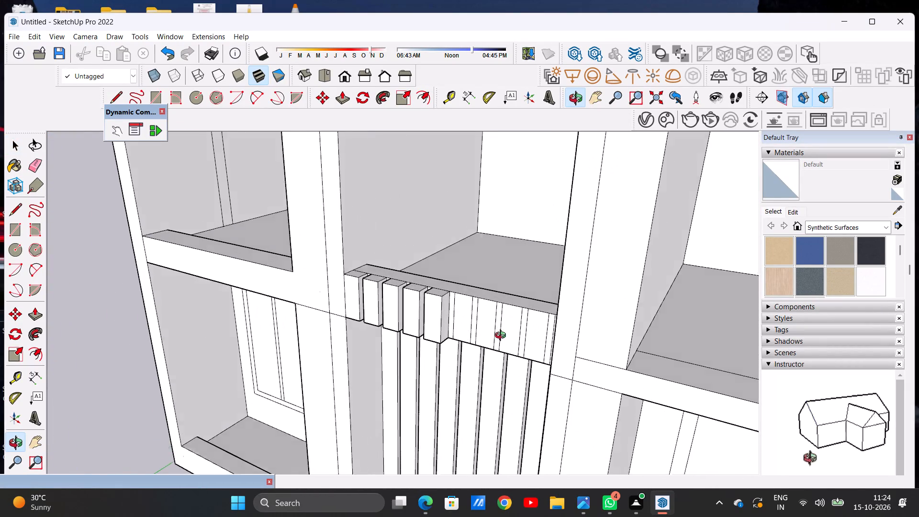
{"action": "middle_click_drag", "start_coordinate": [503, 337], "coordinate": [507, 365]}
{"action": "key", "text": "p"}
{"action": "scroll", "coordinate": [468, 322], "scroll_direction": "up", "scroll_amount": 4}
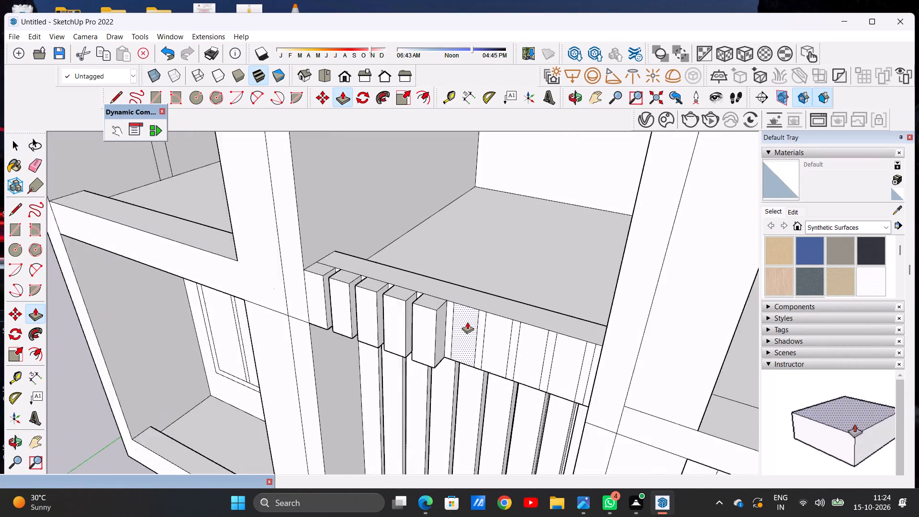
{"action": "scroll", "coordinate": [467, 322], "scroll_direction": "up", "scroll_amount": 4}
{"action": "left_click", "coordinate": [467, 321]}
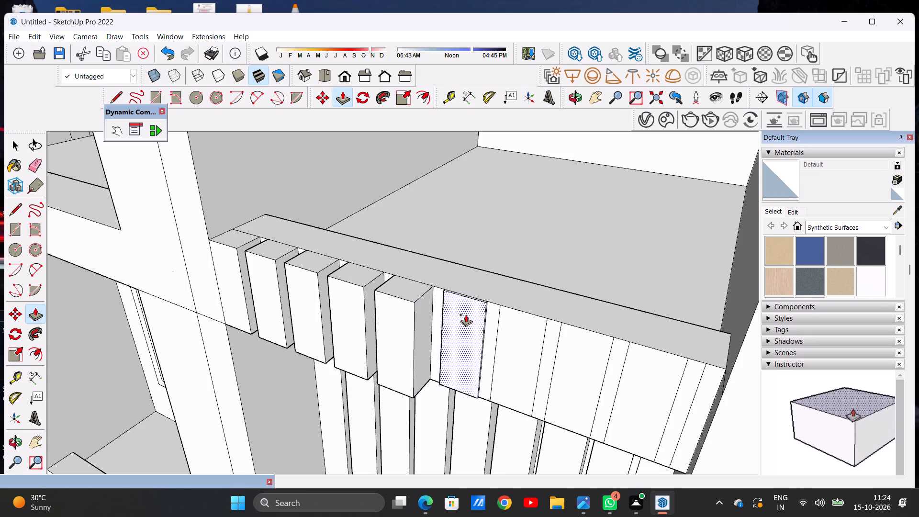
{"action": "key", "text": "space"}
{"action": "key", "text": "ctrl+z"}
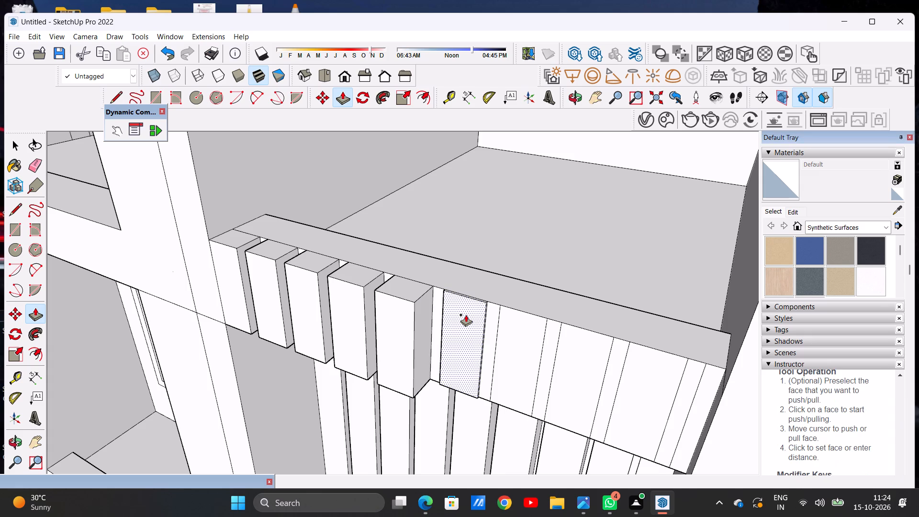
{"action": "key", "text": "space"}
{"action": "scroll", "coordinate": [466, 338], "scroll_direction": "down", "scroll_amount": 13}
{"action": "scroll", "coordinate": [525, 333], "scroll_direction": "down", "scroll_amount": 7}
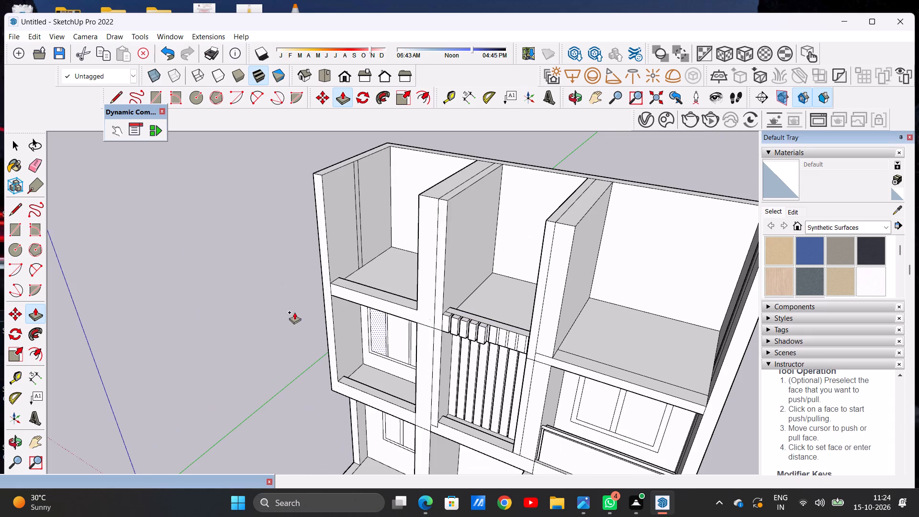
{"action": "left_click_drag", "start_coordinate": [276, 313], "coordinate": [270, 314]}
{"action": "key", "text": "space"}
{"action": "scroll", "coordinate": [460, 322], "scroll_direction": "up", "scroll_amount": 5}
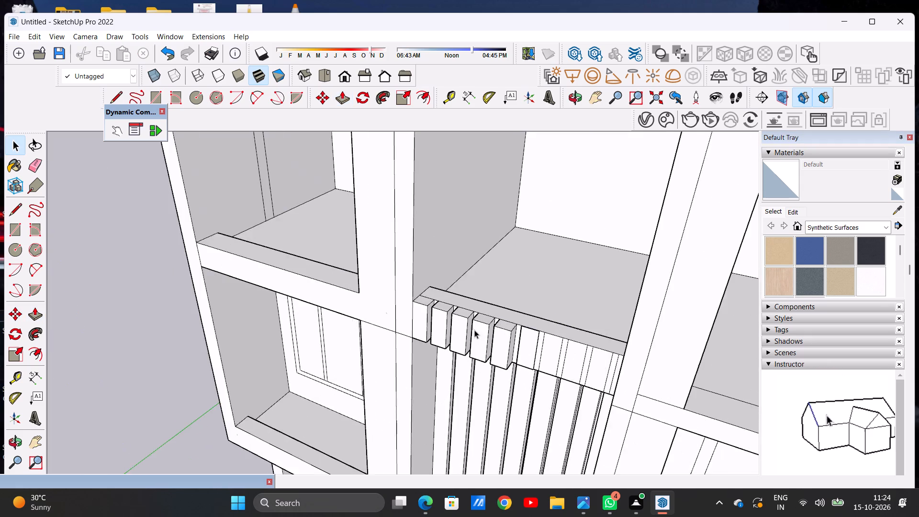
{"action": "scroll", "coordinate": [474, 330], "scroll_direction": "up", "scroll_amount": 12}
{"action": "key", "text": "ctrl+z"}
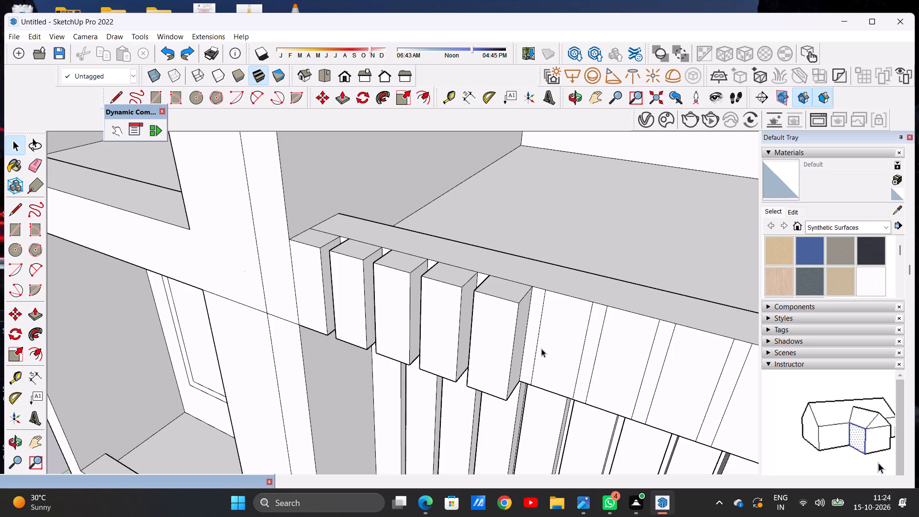
Pull the sixth to ninth wide panels of the middle band forward, flush with the slats already projecting, keeping the narrow gaps recessed.
{"action": "key", "text": "p"}
{"action": "left_click", "coordinate": [556, 315]}
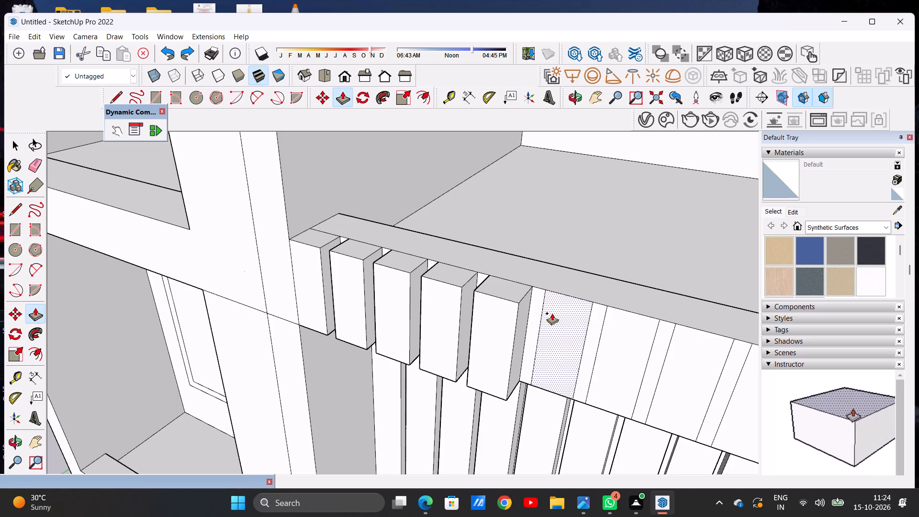
{"action": "left_click", "coordinate": [515, 308]}
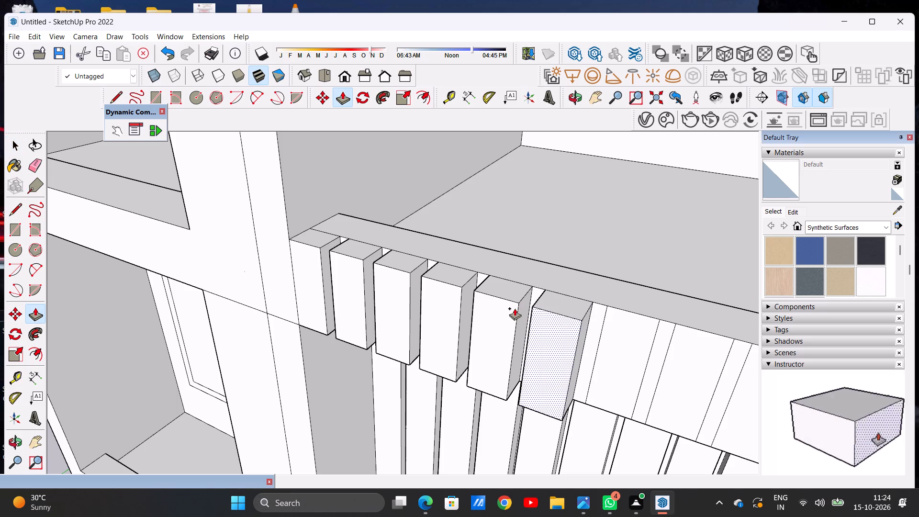
{"action": "left_click", "coordinate": [615, 315]}
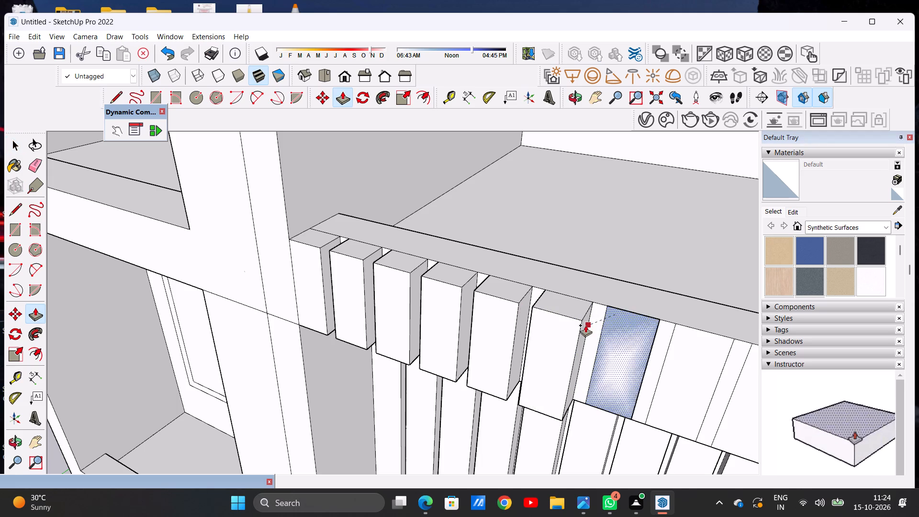
{"action": "left_click", "coordinate": [583, 325]}
{"action": "scroll", "coordinate": [551, 326], "scroll_direction": "down", "scroll_amount": 12}
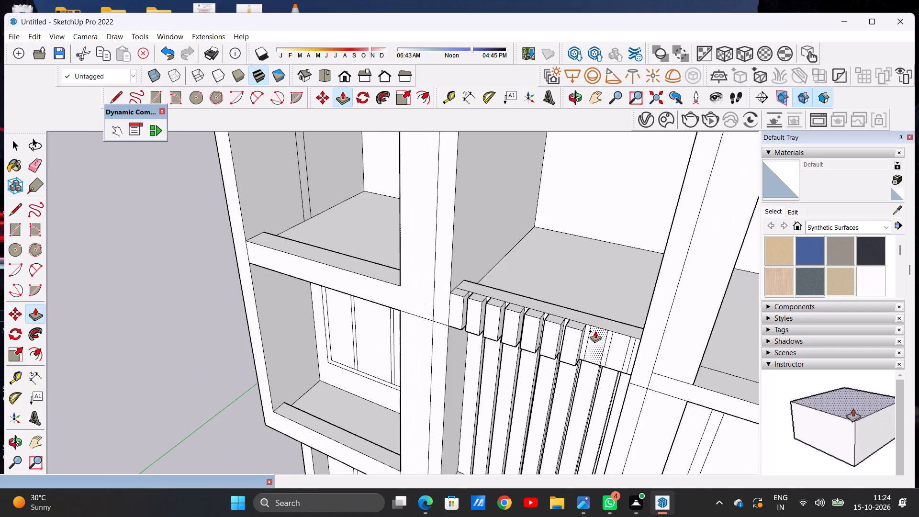
{"action": "scroll", "coordinate": [595, 331], "scroll_direction": "up", "scroll_amount": 12}
{"action": "left_click", "coordinate": [595, 330]}
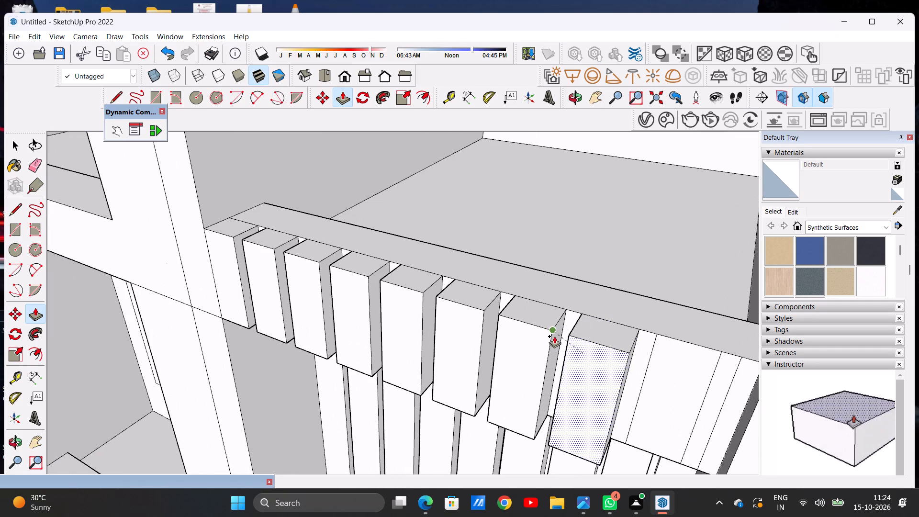
{"action": "left_click", "coordinate": [554, 336]}
{"action": "left_click", "coordinate": [682, 354]}
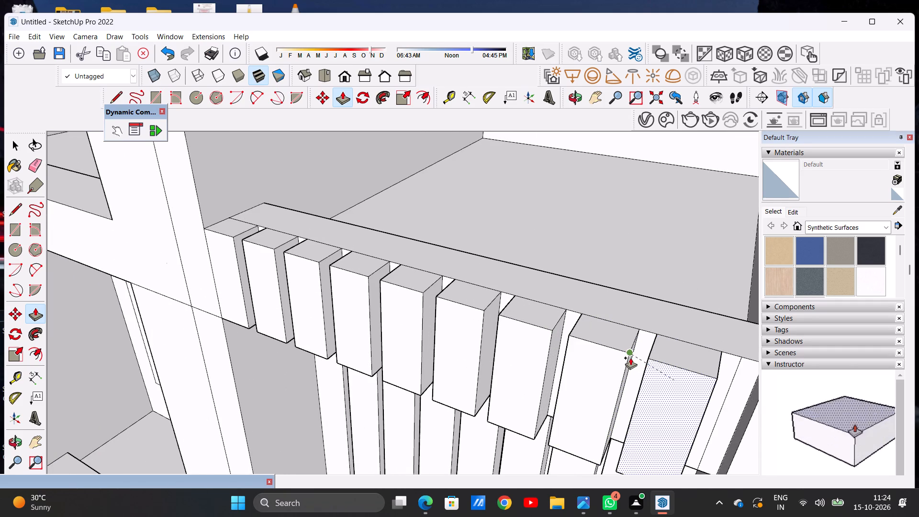
{"action": "left_click", "coordinate": [630, 358]}
Pull the last narrow panel at the band's right end forward, flush with the neighbouring slats.
{"action": "scroll", "coordinate": [625, 349], "scroll_direction": "down", "scroll_amount": 10}
{"action": "middle_click_drag", "start_coordinate": [634, 388], "coordinate": [659, 318]}
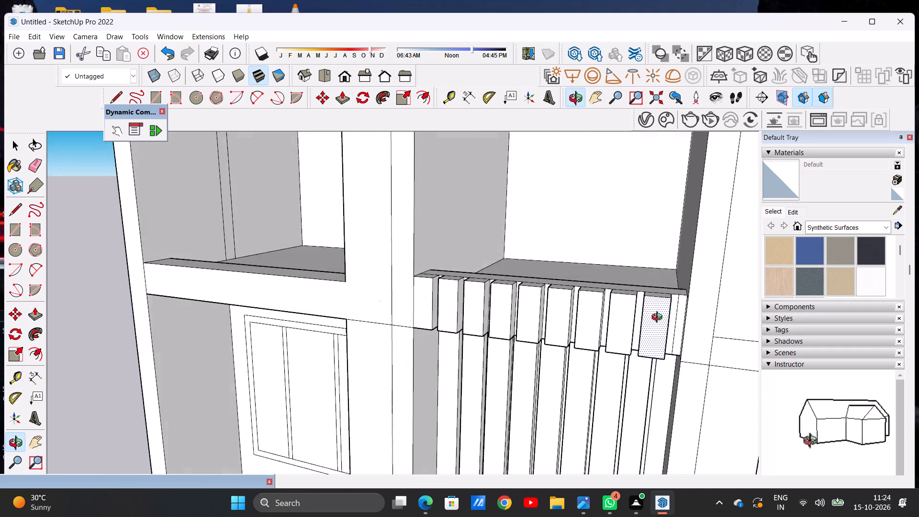
{"action": "middle_click_drag", "start_coordinate": [659, 318], "coordinate": [629, 317]}
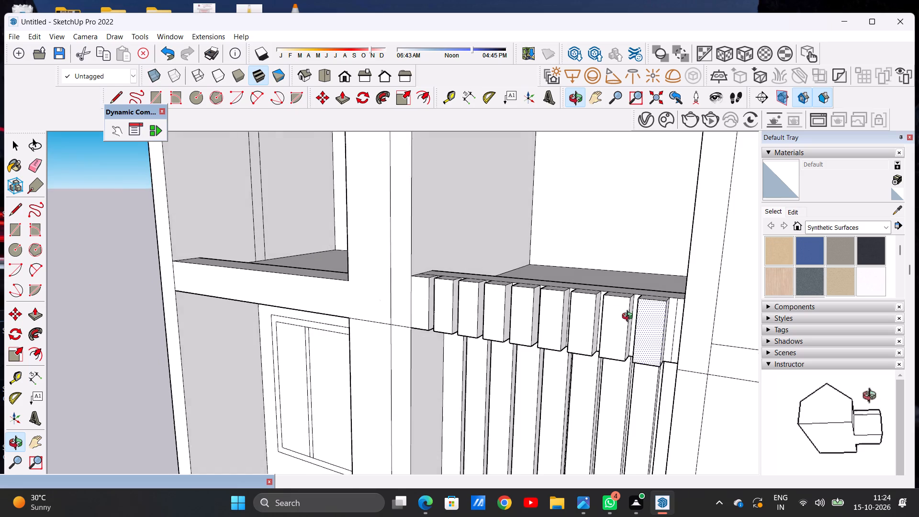
{"action": "middle_click_drag", "start_coordinate": [629, 317], "coordinate": [621, 323]}
{"action": "scroll", "coordinate": [715, 317], "scroll_direction": "up", "scroll_amount": 6}
{"action": "middle_click_drag", "start_coordinate": [626, 328], "coordinate": [683, 331]}
{"action": "middle_click_drag", "start_coordinate": [653, 335], "coordinate": [593, 337]}
{"action": "middle_click_drag", "start_coordinate": [593, 337], "coordinate": [651, 344]}
{"action": "scroll", "coordinate": [657, 315], "scroll_direction": "up", "scroll_amount": 3}
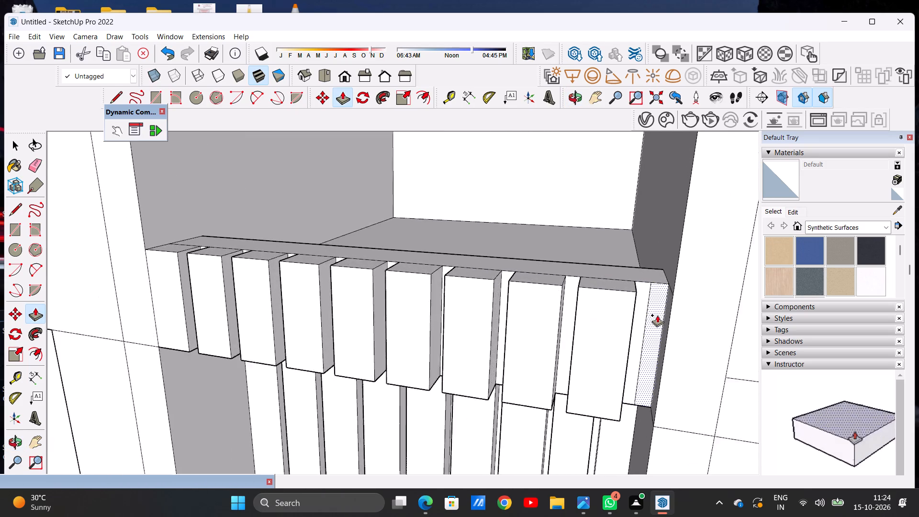
{"action": "scroll", "coordinate": [657, 315], "scroll_direction": "up", "scroll_amount": 6}
{"action": "left_click", "coordinate": [658, 296]}
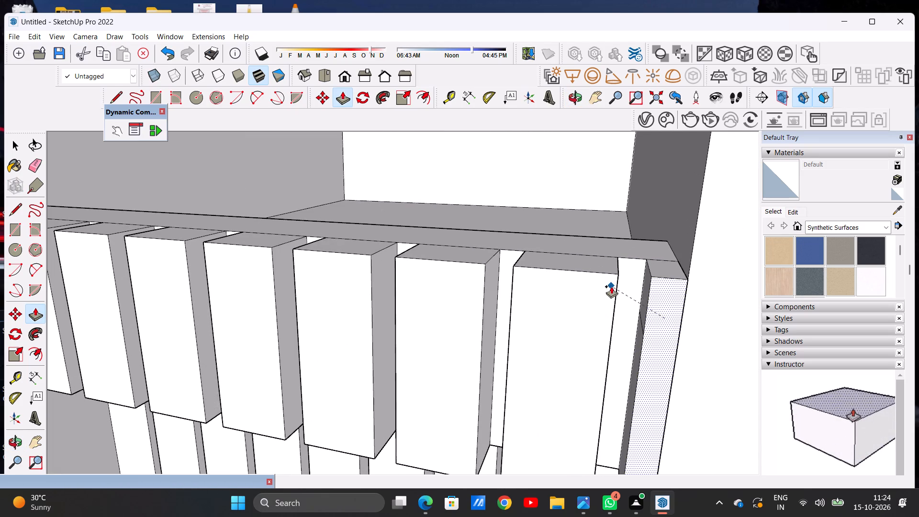
{"action": "left_click", "coordinate": [616, 281]}
{"action": "key", "text": "space"}
Examine how the projecting slat band lines up with the slatted opening below and the adjoining columns and slab edges.
{"action": "scroll", "coordinate": [472, 315], "scroll_direction": "down", "scroll_amount": 6}
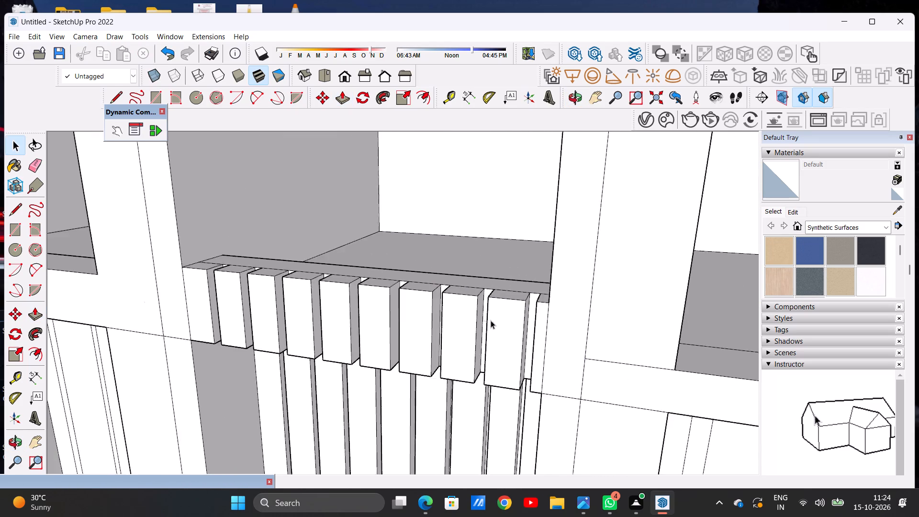
{"action": "scroll", "coordinate": [491, 320], "scroll_direction": "down", "scroll_amount": 10}
{"action": "middle_click_drag", "start_coordinate": [504, 375], "coordinate": [553, 317]}
{"action": "scroll", "coordinate": [526, 334], "scroll_direction": "up", "scroll_amount": 2}
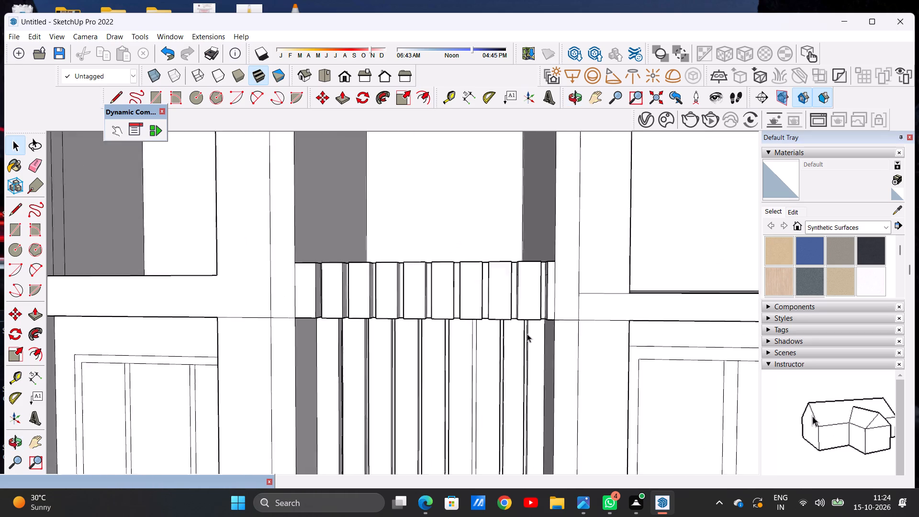
{"action": "scroll", "coordinate": [527, 334], "scroll_direction": "up", "scroll_amount": 8}
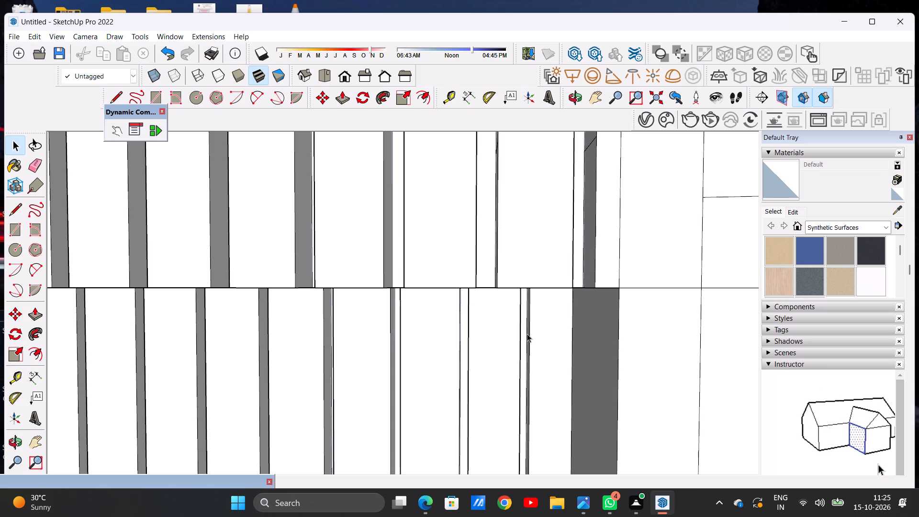
{"action": "scroll", "coordinate": [386, 311], "scroll_direction": "down", "scroll_amount": 13}
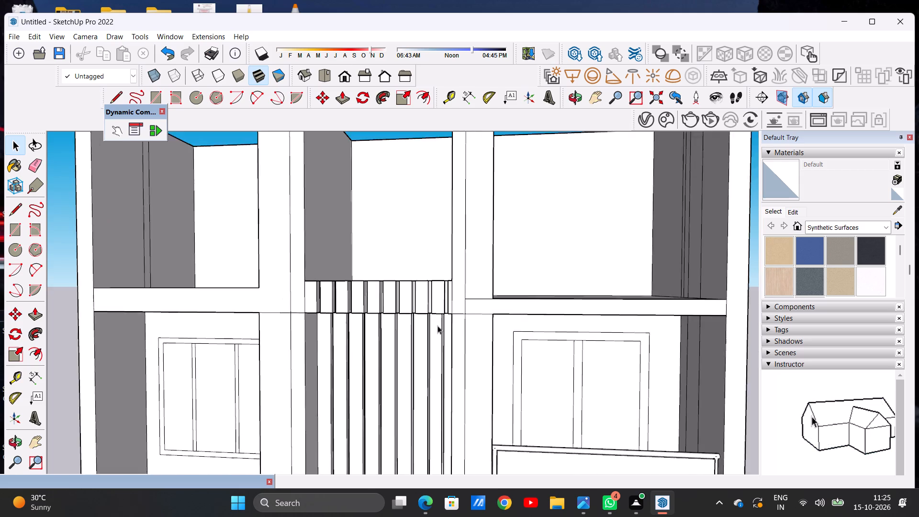
{"action": "scroll", "coordinate": [437, 326], "scroll_direction": "down", "scroll_amount": 13}
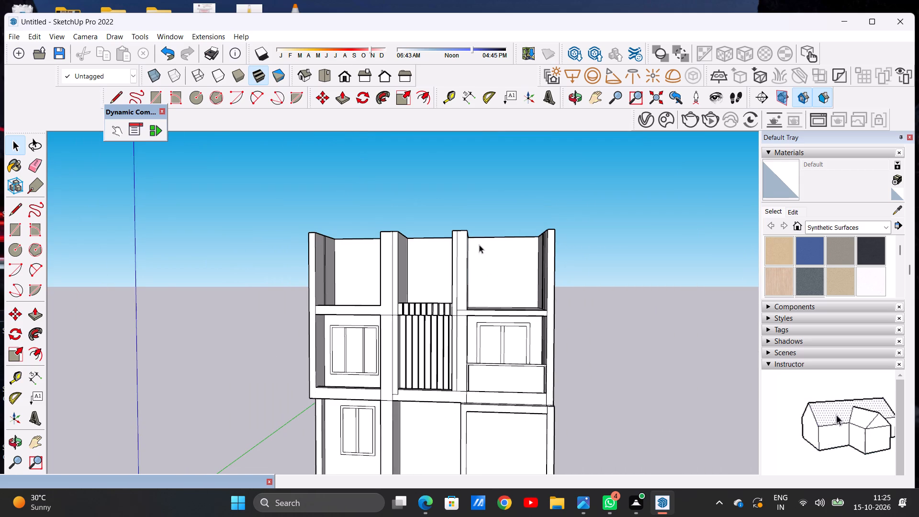
{"action": "scroll", "coordinate": [459, 246], "scroll_direction": "down", "scroll_amount": 2}
{"action": "scroll", "coordinate": [406, 247], "scroll_direction": "up", "scroll_amount": 6}
{"action": "middle_click_drag", "start_coordinate": [390, 263], "coordinate": [354, 328]}
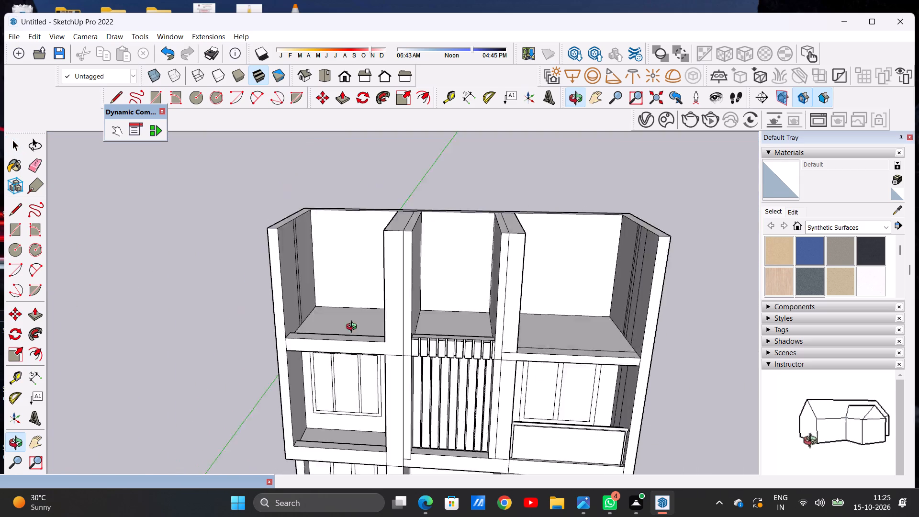
{"action": "middle_click_drag", "start_coordinate": [354, 328], "coordinate": [386, 313]}
{"action": "scroll", "coordinate": [449, 326], "scroll_direction": "down", "scroll_amount": 12}
{"action": "scroll", "coordinate": [448, 359], "scroll_direction": "up", "scroll_amount": 13}
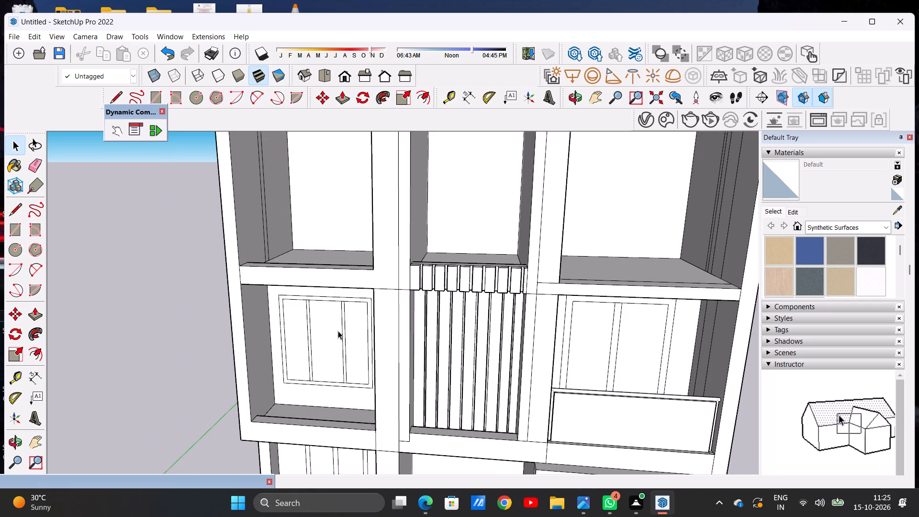
{"action": "middle_click_drag", "start_coordinate": [332, 332], "coordinate": [365, 333]}
{"action": "scroll", "coordinate": [365, 333], "scroll_direction": "up", "scroll_amount": 1}
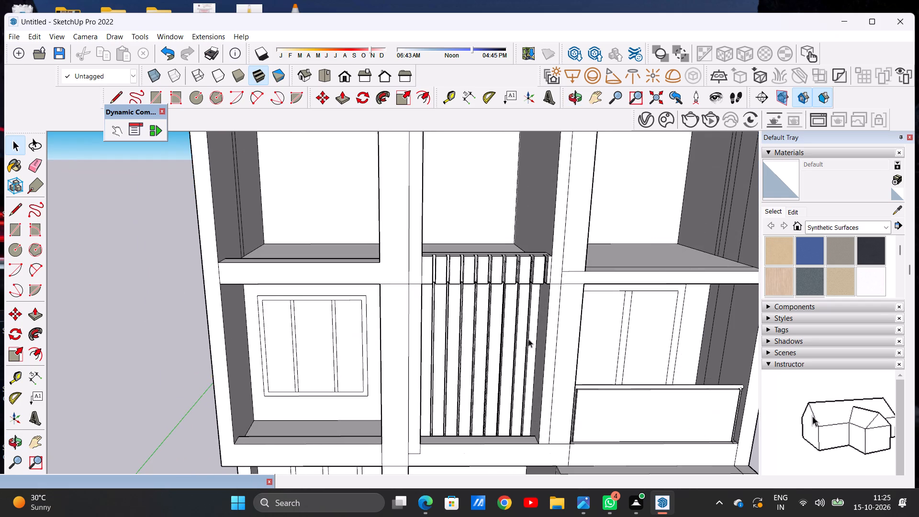
Examine the new top storey from above, focusing on its open left bay, dividing walls and back wall.
{"action": "scroll", "coordinate": [560, 347], "scroll_direction": "down", "scroll_amount": 5}
{"action": "scroll", "coordinate": [463, 338], "scroll_direction": "down", "scroll_amount": 5}
{"action": "scroll", "coordinate": [402, 342], "scroll_direction": "down", "scroll_amount": 6}
{"action": "scroll", "coordinate": [428, 309], "scroll_direction": "up", "scroll_amount": 1}
{"action": "scroll", "coordinate": [428, 308], "scroll_direction": "down", "scroll_amount": 1}
{"action": "scroll", "coordinate": [427, 307], "scroll_direction": "up", "scroll_amount": 5}
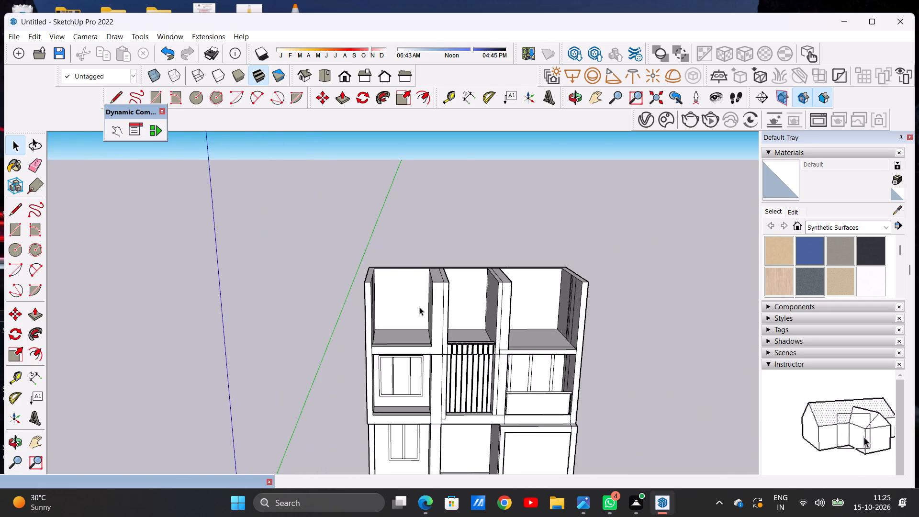
{"action": "scroll", "coordinate": [419, 307], "scroll_direction": "up", "scroll_amount": 1}
{"action": "middle_click_drag", "start_coordinate": [411, 304], "coordinate": [372, 354]}
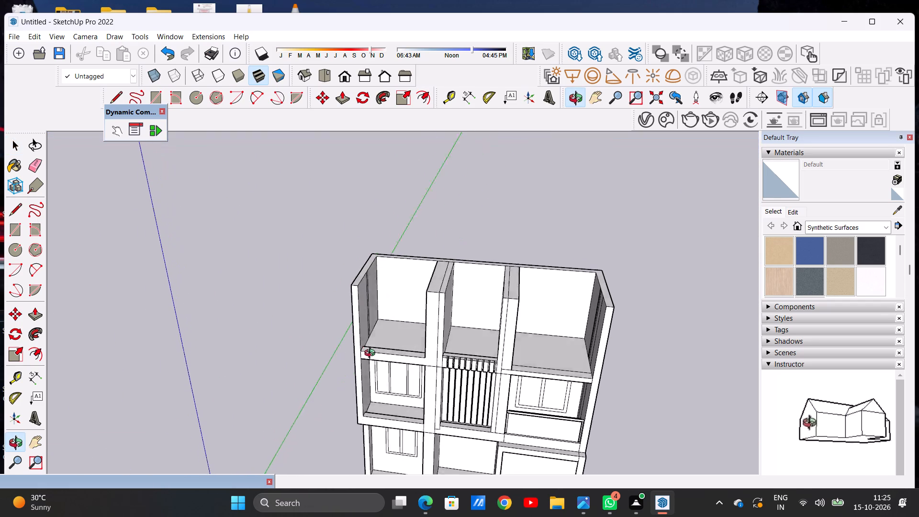
{"action": "middle_click_drag", "start_coordinate": [372, 354], "coordinate": [346, 346]}
{"action": "scroll", "coordinate": [425, 270], "scroll_direction": "up", "scroll_amount": 8}
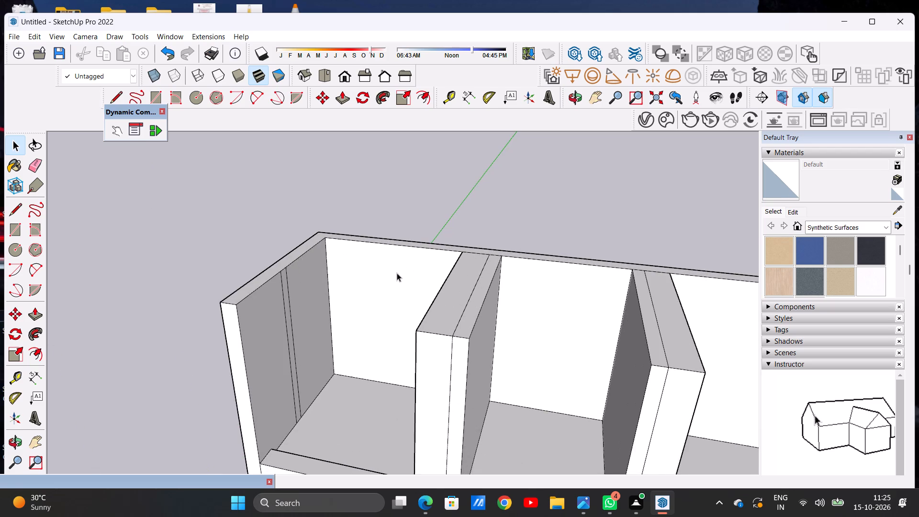
{"action": "middle_click_drag", "start_coordinate": [397, 273], "coordinate": [398, 307]}
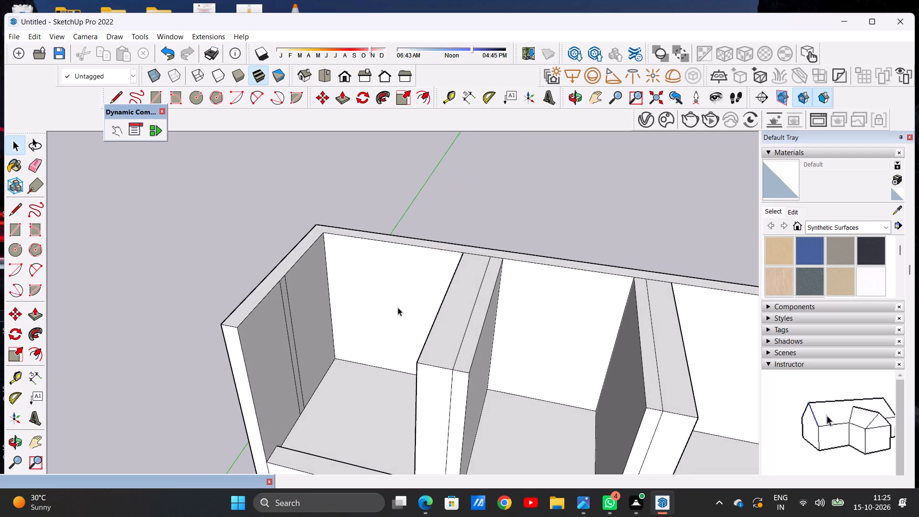
{"action": "key", "text": "p"}
{"action": "key", "text": "space"}
{"action": "scroll", "coordinate": [377, 320], "scroll_direction": "down", "scroll_amount": 5}
{"action": "middle_click_drag", "start_coordinate": [346, 386], "coordinate": [425, 418]}
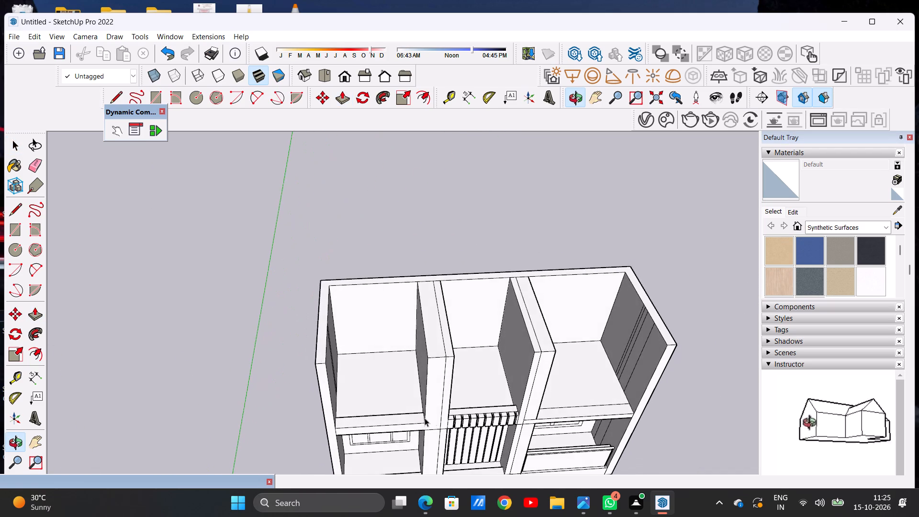
{"action": "scroll", "coordinate": [388, 373], "scroll_direction": "up", "scroll_amount": 7}
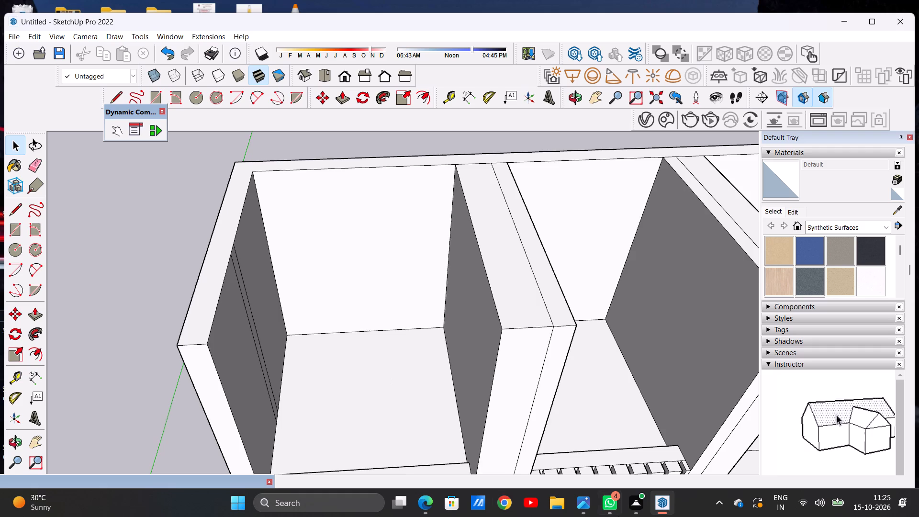
Push/Pull the narrow strip on the top storey's outer left wall across the left bay to the dividing wall, forming a recessed wall.
{"action": "scroll", "coordinate": [436, 397], "scroll_direction": "down", "scroll_amount": 4}
{"action": "middle_click_drag", "start_coordinate": [420, 385], "coordinate": [339, 315]}
{"action": "scroll", "coordinate": [285, 315], "scroll_direction": "up", "scroll_amount": 4}
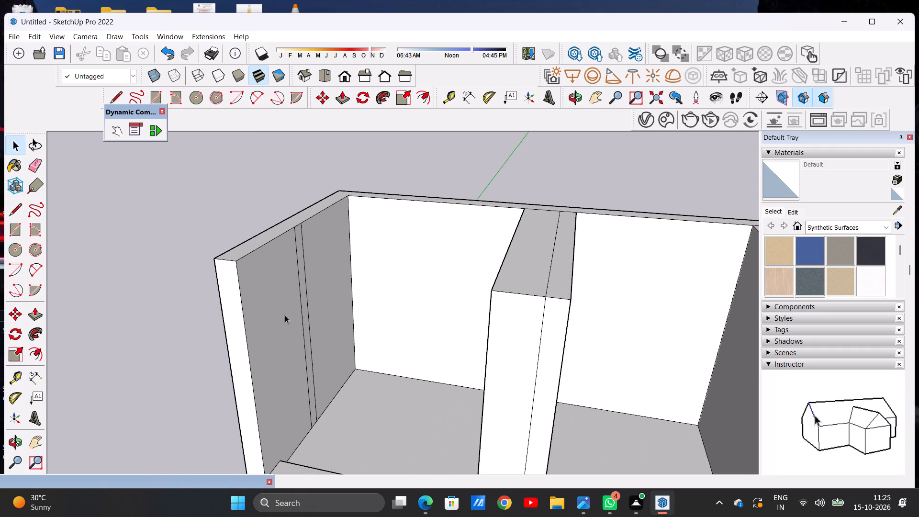
{"action": "key", "text": "p"}
{"action": "scroll", "coordinate": [297, 290], "scroll_direction": "up", "scroll_amount": 9}
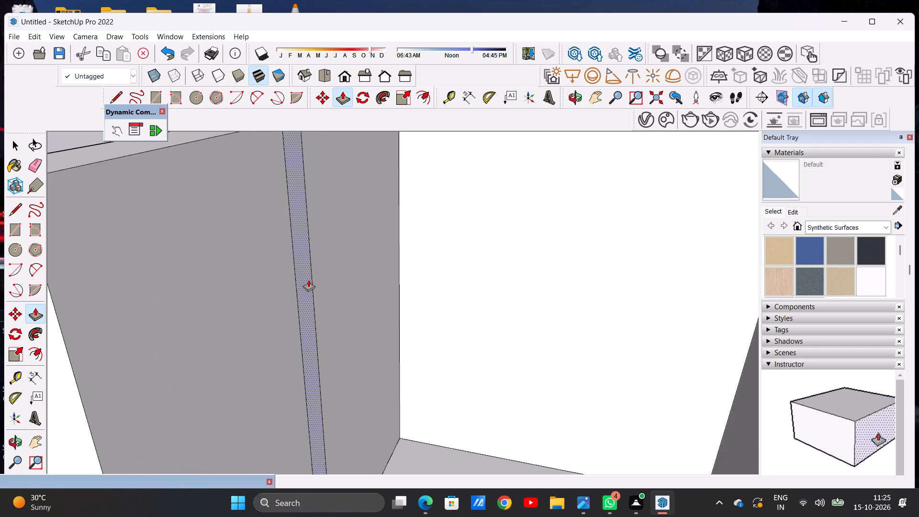
{"action": "left_click", "coordinate": [308, 280]}
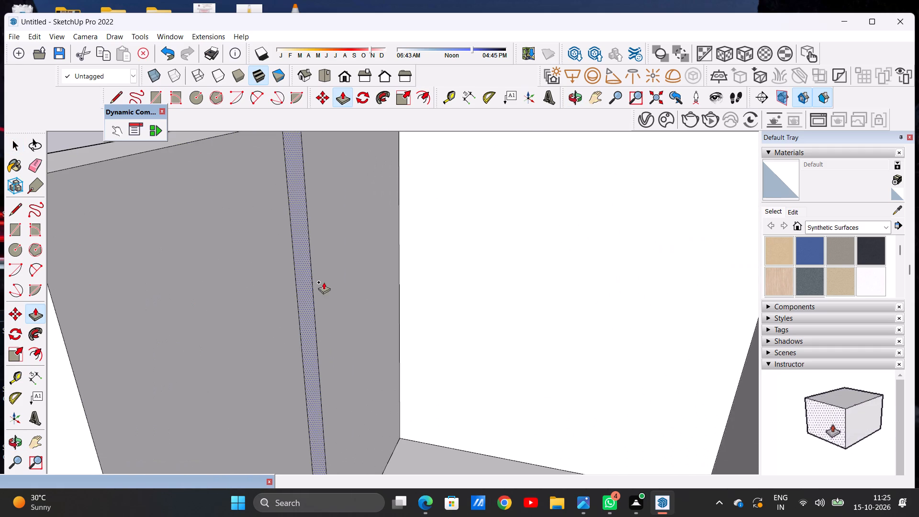
{"action": "scroll", "coordinate": [391, 315], "scroll_direction": "down", "scroll_amount": 14}
{"action": "middle_click_drag", "start_coordinate": [460, 311], "coordinate": [528, 288]}
{"action": "scroll", "coordinate": [520, 289], "scroll_direction": "up", "scroll_amount": 13}
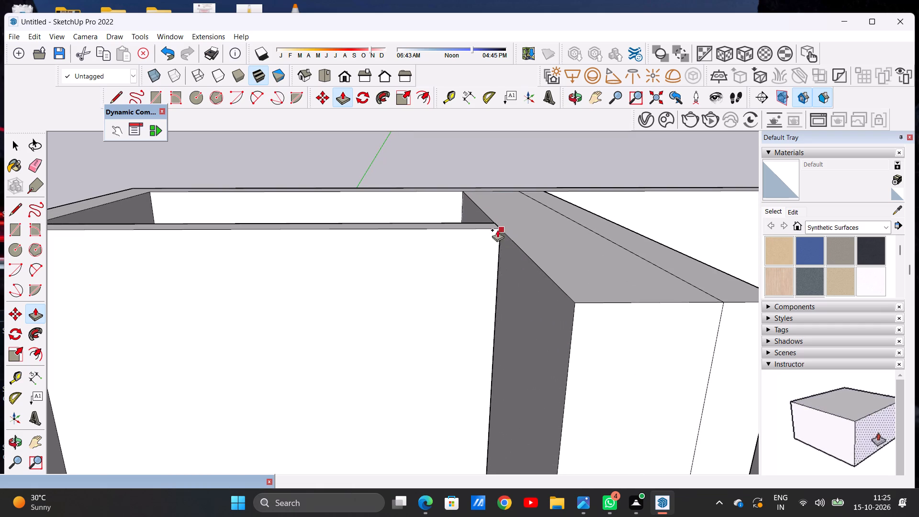
{"action": "left_click", "coordinate": [503, 229]}
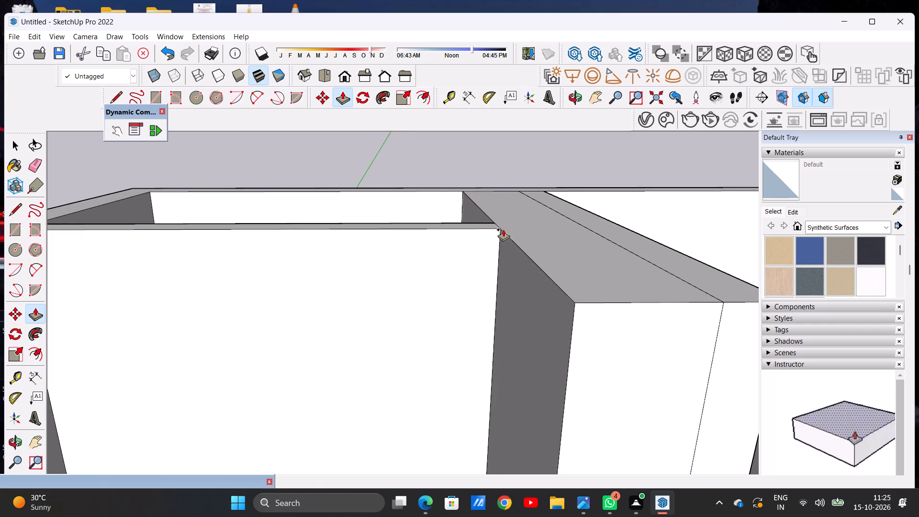
{"action": "key", "text": "space"}
Draw a roughly square window outline on the left bay's new recessed wall, leaving a wall margin on all sides.
{"action": "scroll", "coordinate": [413, 330], "scroll_direction": "down", "scroll_amount": 15}
{"action": "middle_click_drag", "start_coordinate": [373, 348], "coordinate": [370, 336]}
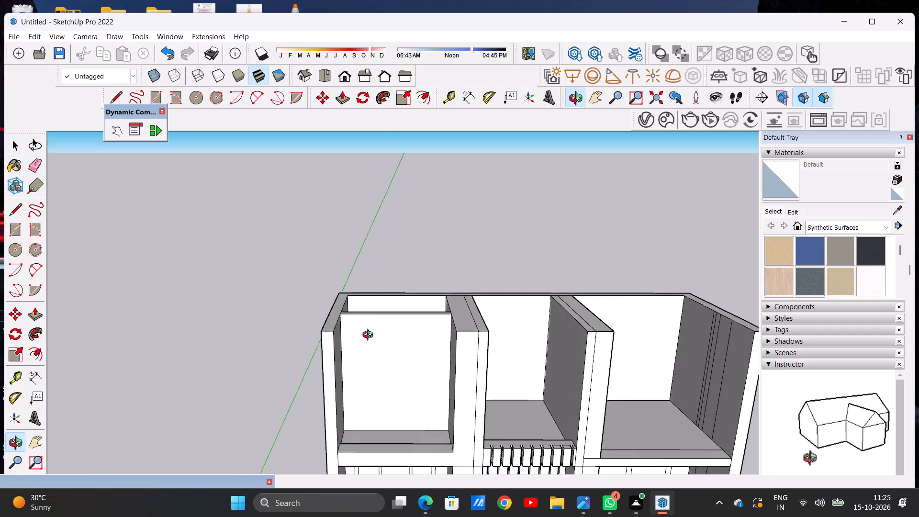
{"action": "middle_click_drag", "start_coordinate": [370, 336], "coordinate": [351, 306]}
{"action": "scroll", "coordinate": [382, 346], "scroll_direction": "up", "scroll_amount": 5}
{"action": "middle_click", "coordinate": [419, 383]}
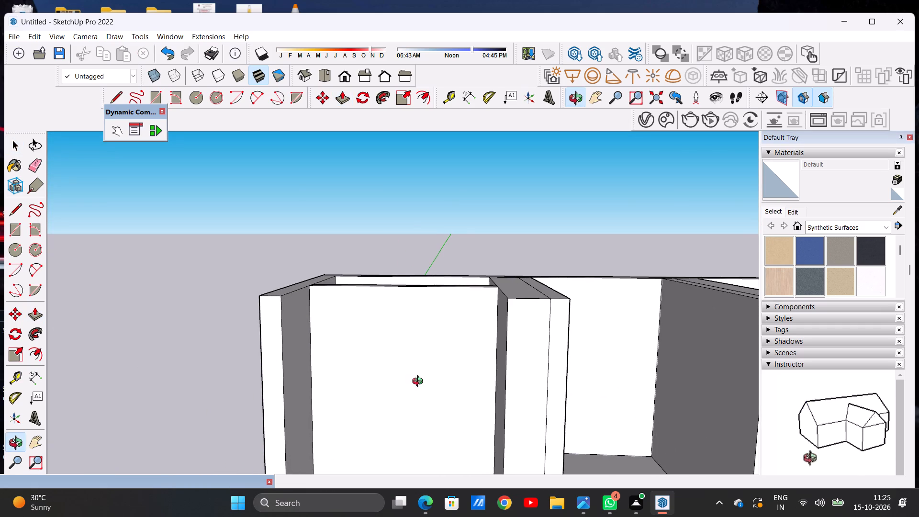
{"action": "scroll", "coordinate": [439, 365], "scroll_direction": "down", "scroll_amount": 9}
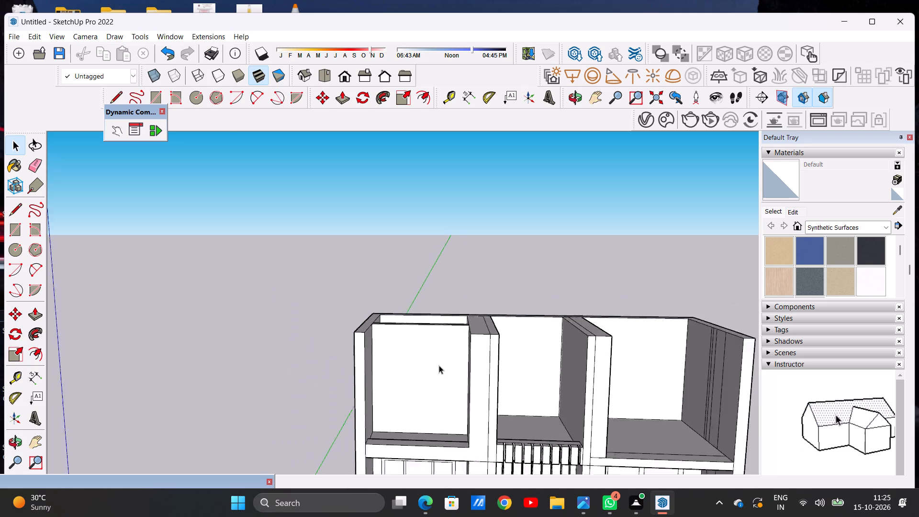
{"action": "scroll", "coordinate": [439, 365], "scroll_direction": "down", "scroll_amount": 3}
{"action": "scroll", "coordinate": [424, 431], "scroll_direction": "up", "scroll_amount": 6}
{"action": "scroll", "coordinate": [442, 332], "scroll_direction": "up", "scroll_amount": 2}
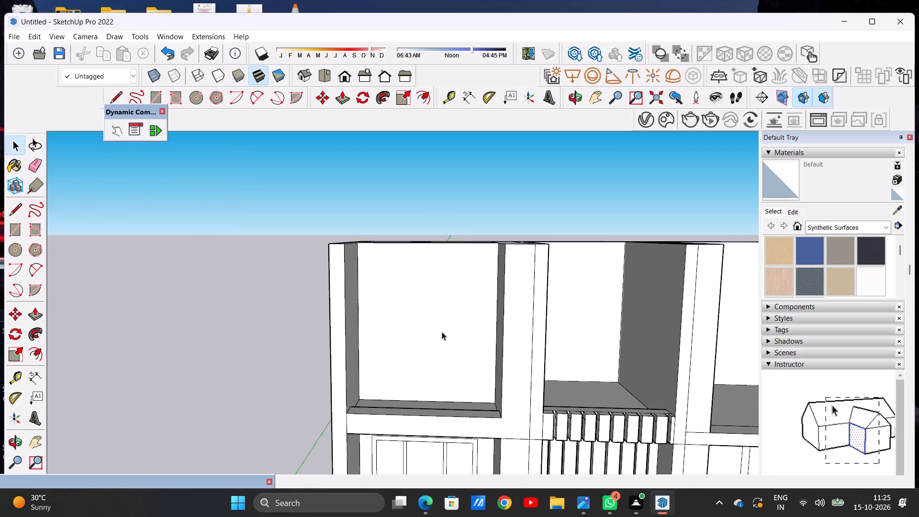
{"action": "scroll", "coordinate": [442, 332], "scroll_direction": "up", "scroll_amount": 1}
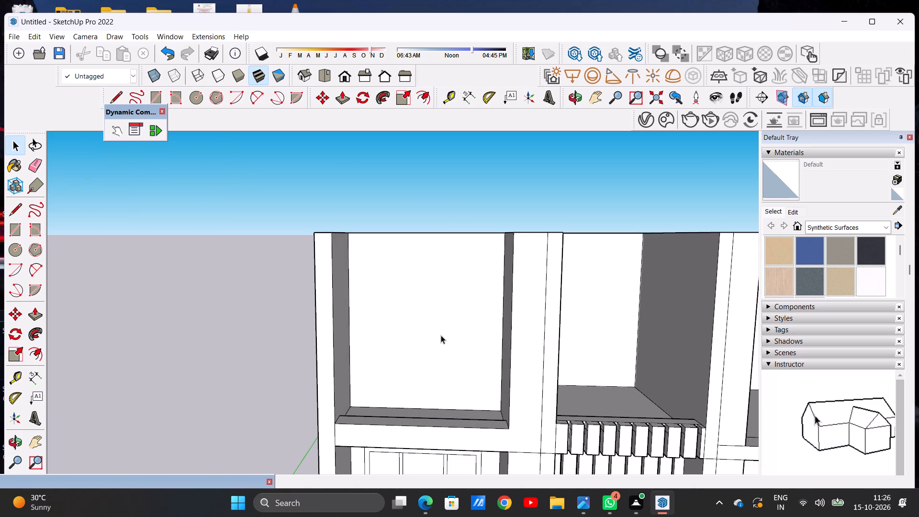
{"action": "key", "text": "r"}
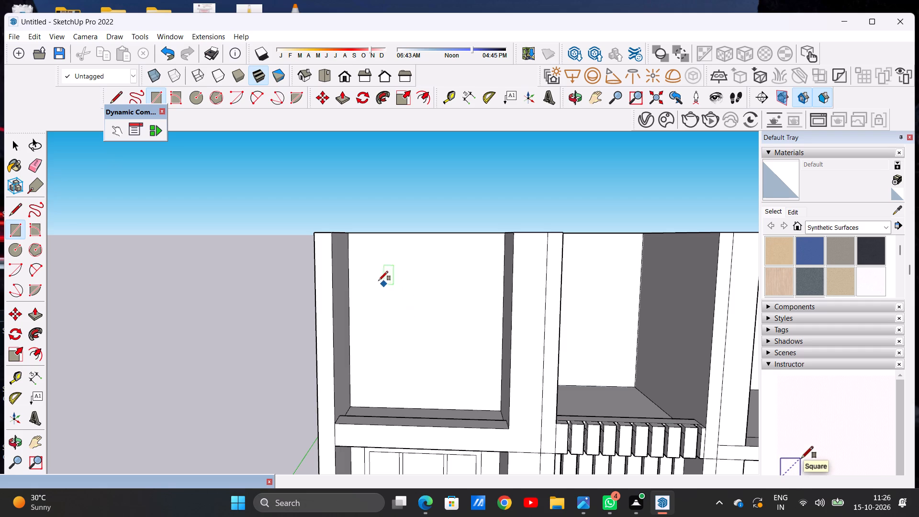
{"action": "left_click", "coordinate": [361, 255]}
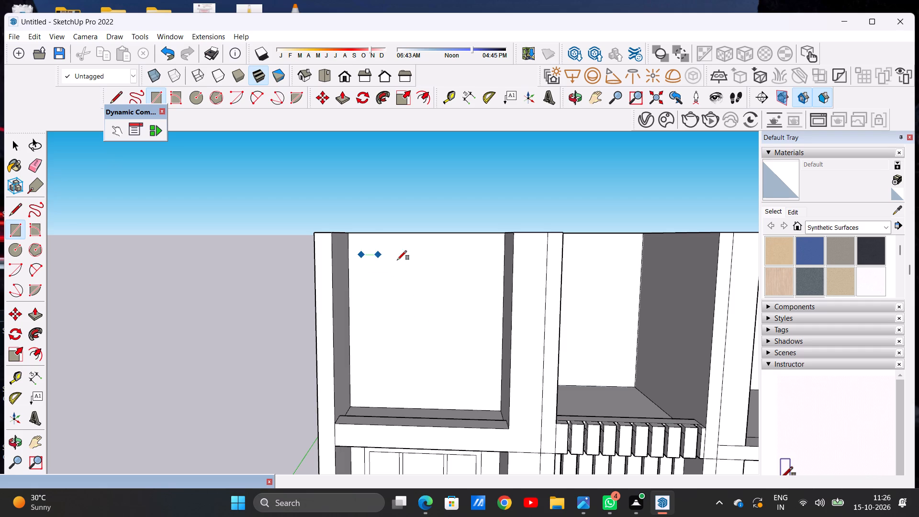
{"action": "left_click", "coordinate": [482, 377]}
{"action": "key", "text": "space"}
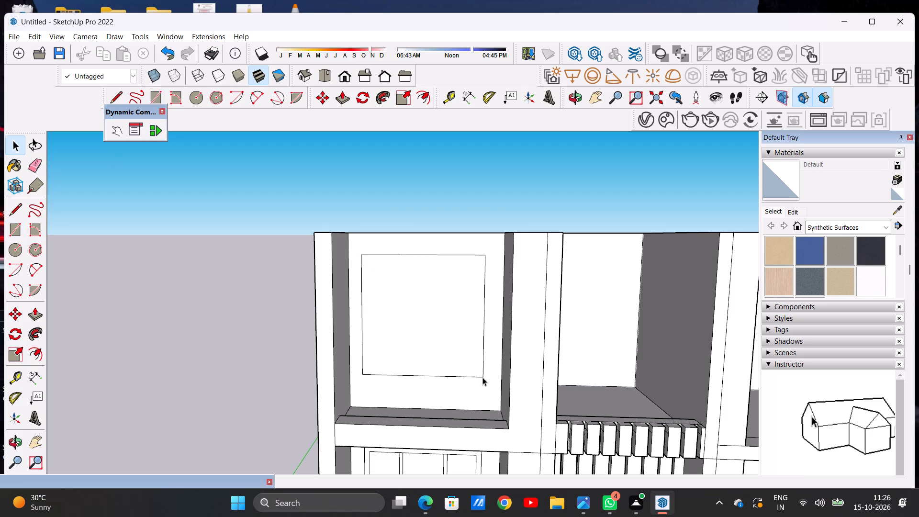
Compare the new window outline with the windows of the storeys below.
{"action": "scroll", "coordinate": [376, 374], "scroll_direction": "down", "scroll_amount": 10}
{"action": "middle_click_drag", "start_coordinate": [409, 375], "coordinate": [434, 381]}
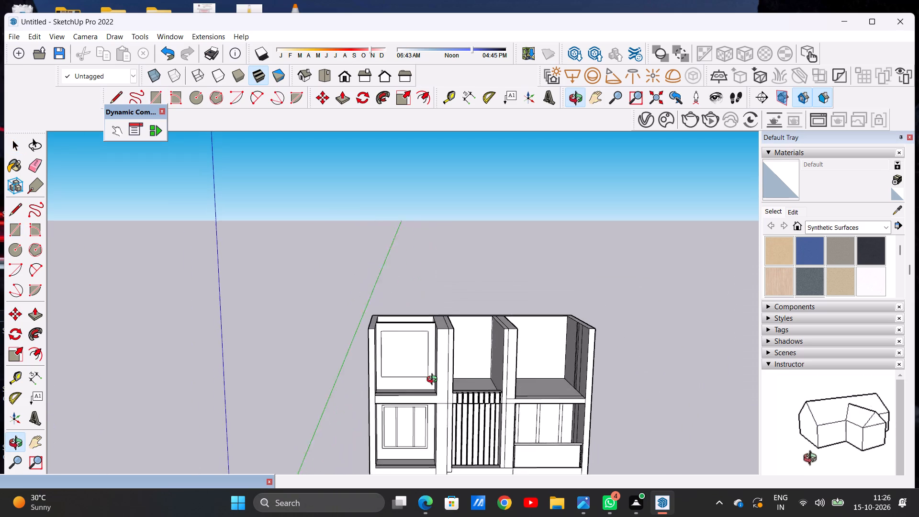
{"action": "middle_click_drag", "start_coordinate": [434, 381], "coordinate": [430, 377]}
{"action": "scroll", "coordinate": [426, 350], "scroll_direction": "down", "scroll_amount": 9}
{"action": "scroll", "coordinate": [435, 406], "scroll_direction": "down", "scroll_amount": 1}
{"action": "scroll", "coordinate": [419, 347], "scroll_direction": "up", "scroll_amount": 1}
{"action": "scroll", "coordinate": [419, 347], "scroll_direction": "down", "scroll_amount": 1}
{"action": "scroll", "coordinate": [419, 347], "scroll_direction": "up", "scroll_amount": 1}
{"action": "scroll", "coordinate": [419, 347], "scroll_direction": "down", "scroll_amount": 1}
{"action": "scroll", "coordinate": [419, 347], "scroll_direction": "up", "scroll_amount": 4}
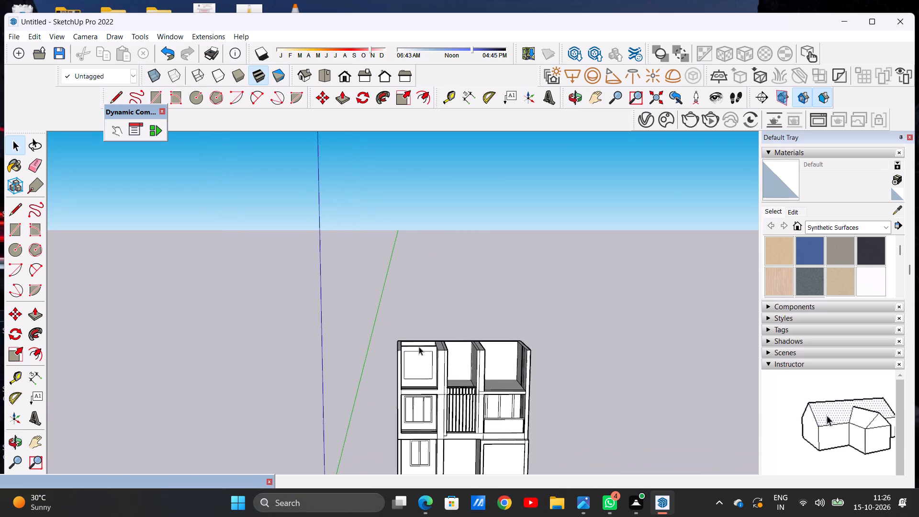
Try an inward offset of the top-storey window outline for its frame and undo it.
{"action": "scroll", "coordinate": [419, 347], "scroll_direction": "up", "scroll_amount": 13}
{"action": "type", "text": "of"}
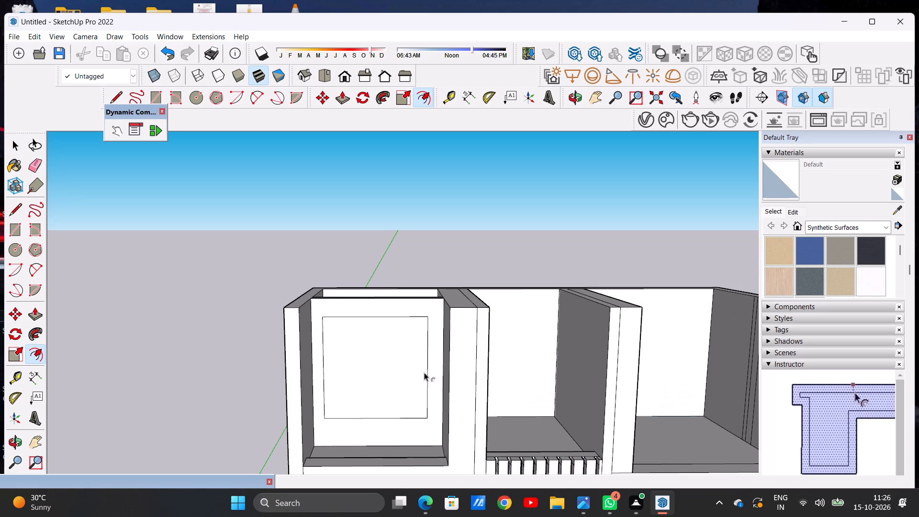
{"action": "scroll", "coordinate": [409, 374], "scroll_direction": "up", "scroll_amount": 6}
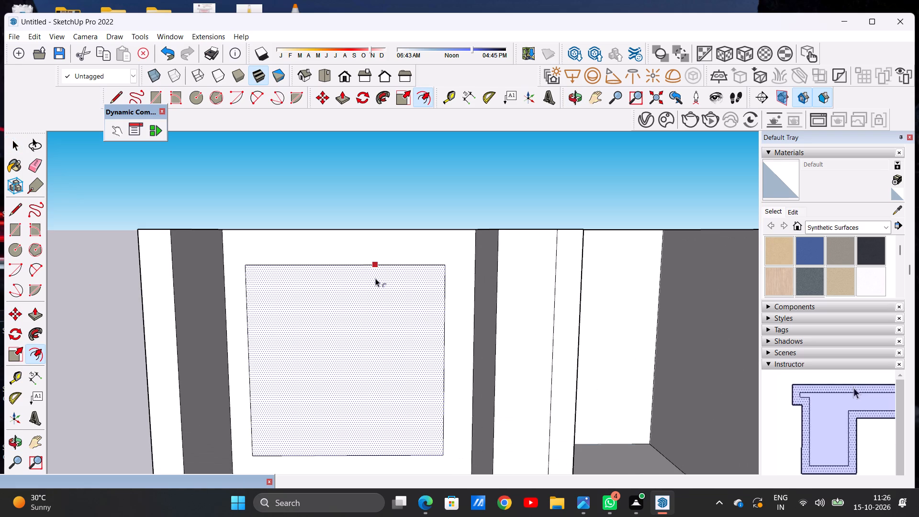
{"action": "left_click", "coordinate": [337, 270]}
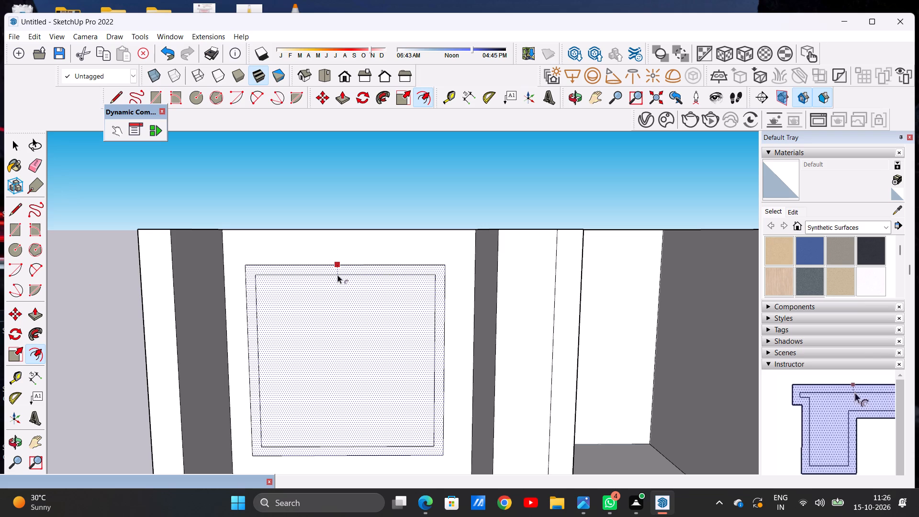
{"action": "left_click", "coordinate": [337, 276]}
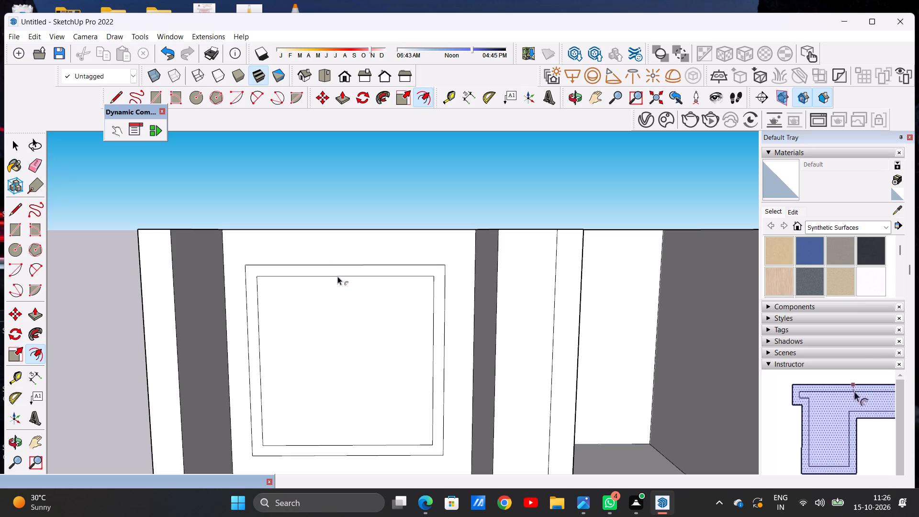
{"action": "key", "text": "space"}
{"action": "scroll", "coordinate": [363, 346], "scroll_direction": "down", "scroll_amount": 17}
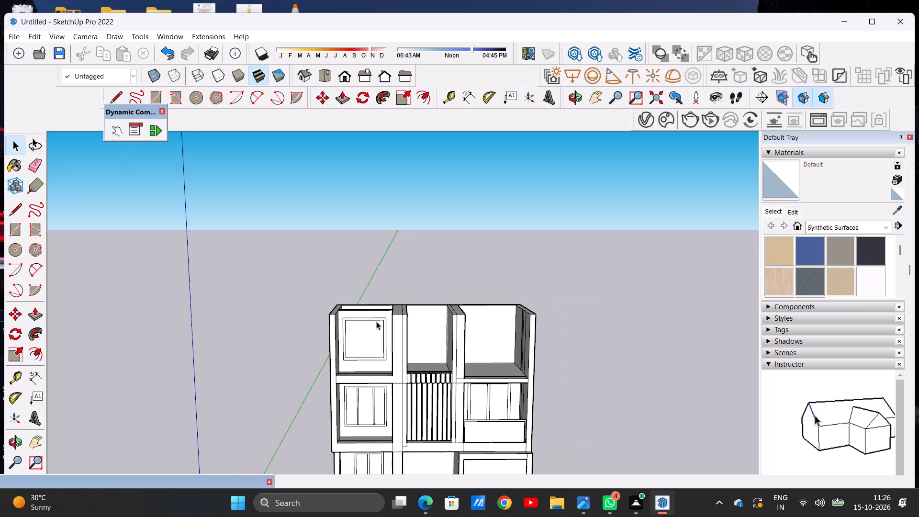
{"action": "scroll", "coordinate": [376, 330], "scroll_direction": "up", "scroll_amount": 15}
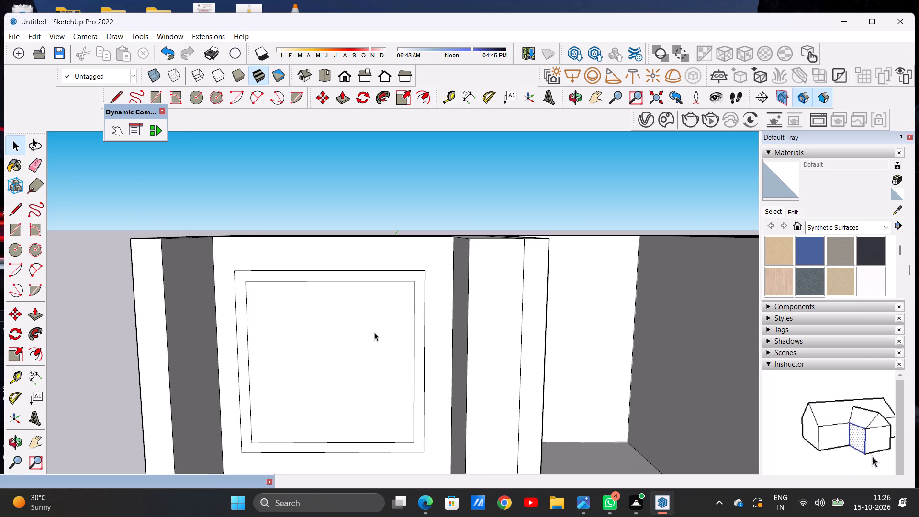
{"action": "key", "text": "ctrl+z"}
Offset the top-storey window outline inward by a slim margin to form the window frame.
{"action": "type", "text": "of"}
{"action": "left_click", "coordinate": [295, 286]}
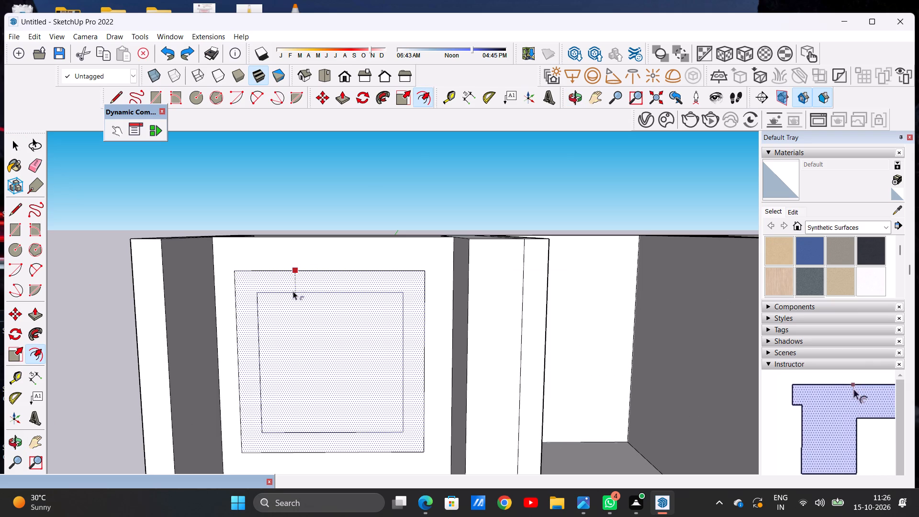
{"action": "left_click", "coordinate": [289, 280]}
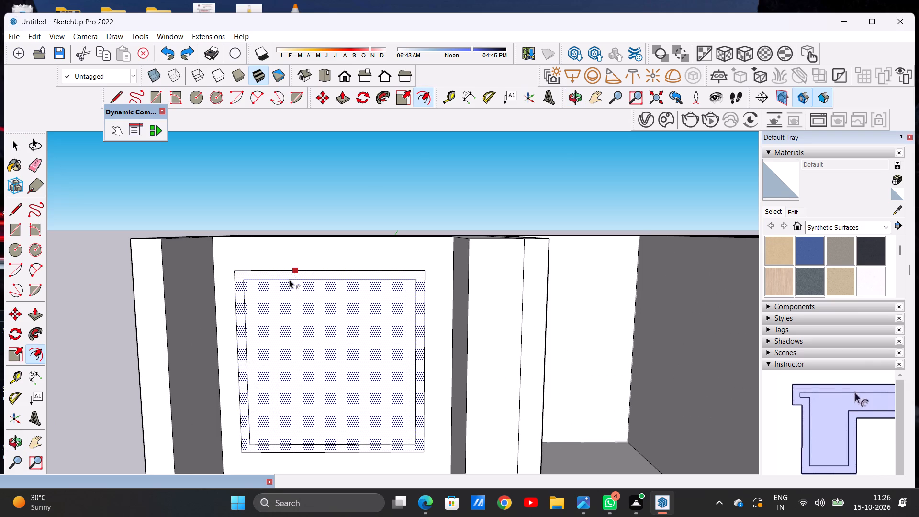
{"action": "key", "text": "space"}
Draw a vertical line between the inner frame's top and bottom edges, about a quarter of its width from the left.
{"action": "type", "text": "l"}
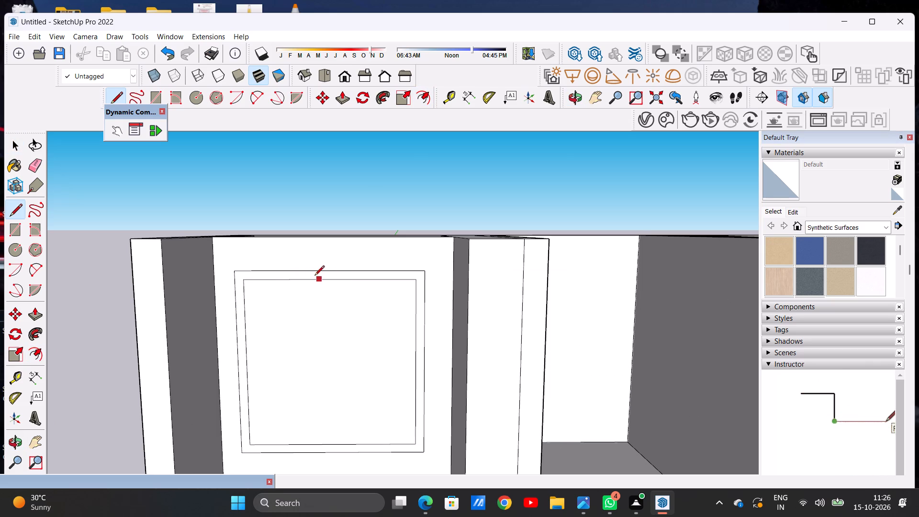
{"action": "left_click", "coordinate": [289, 282]}
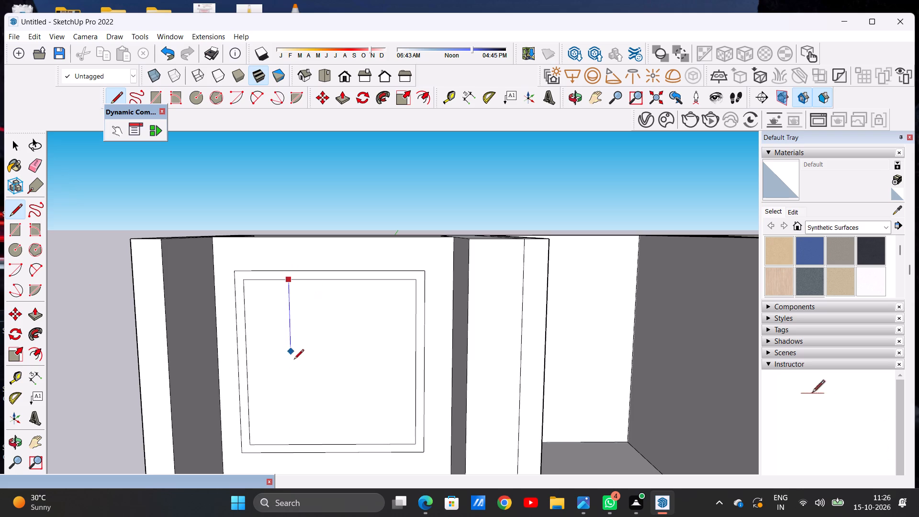
{"action": "left_click", "coordinate": [294, 443]}
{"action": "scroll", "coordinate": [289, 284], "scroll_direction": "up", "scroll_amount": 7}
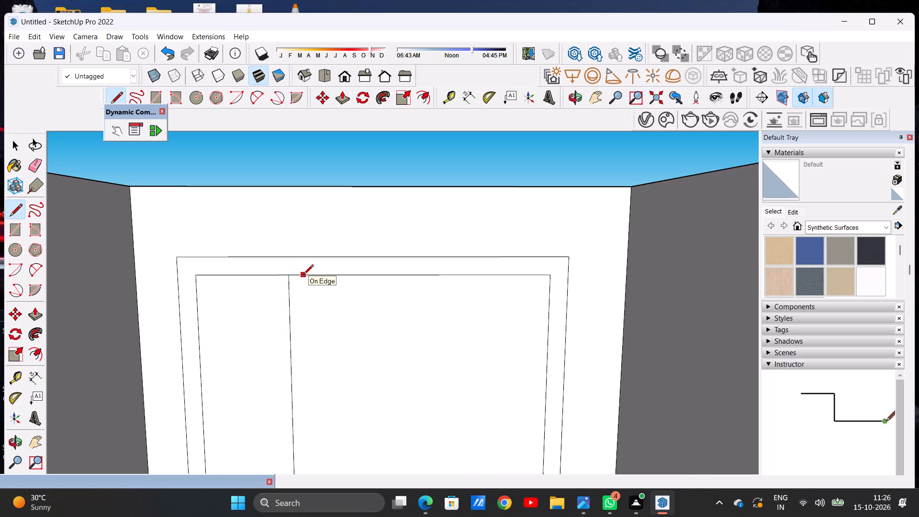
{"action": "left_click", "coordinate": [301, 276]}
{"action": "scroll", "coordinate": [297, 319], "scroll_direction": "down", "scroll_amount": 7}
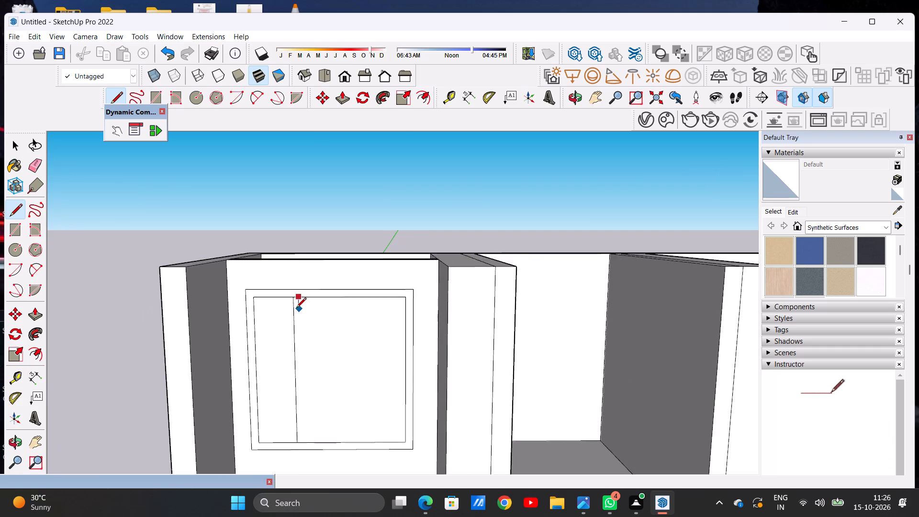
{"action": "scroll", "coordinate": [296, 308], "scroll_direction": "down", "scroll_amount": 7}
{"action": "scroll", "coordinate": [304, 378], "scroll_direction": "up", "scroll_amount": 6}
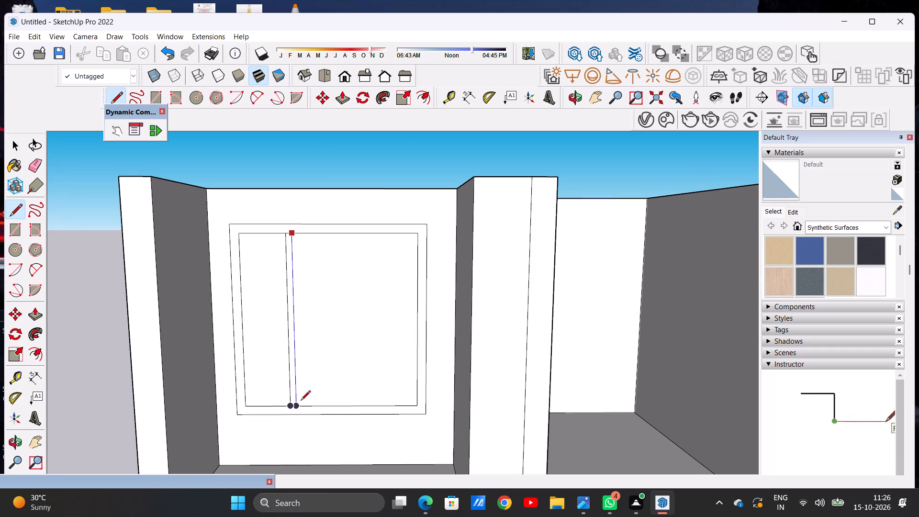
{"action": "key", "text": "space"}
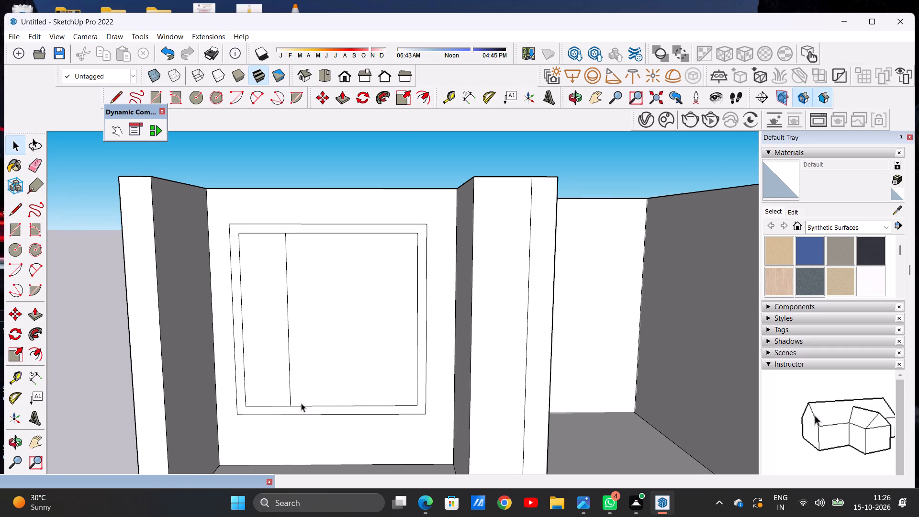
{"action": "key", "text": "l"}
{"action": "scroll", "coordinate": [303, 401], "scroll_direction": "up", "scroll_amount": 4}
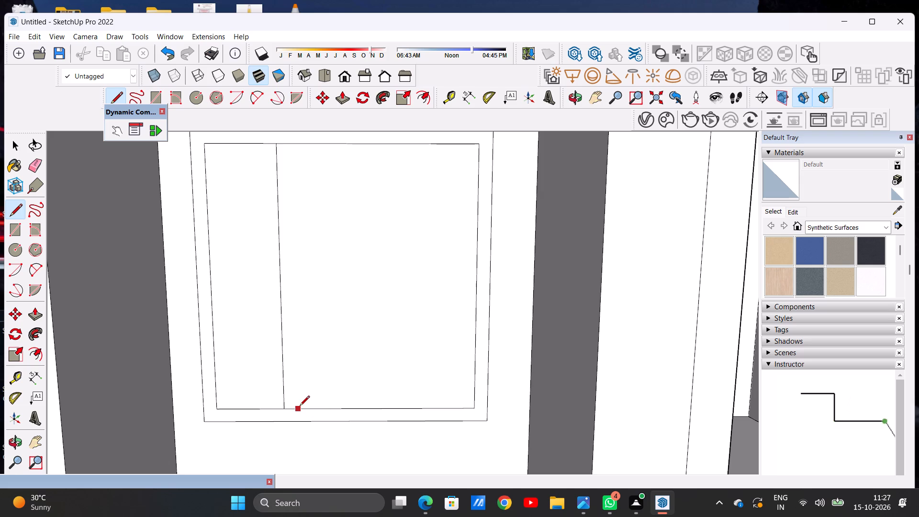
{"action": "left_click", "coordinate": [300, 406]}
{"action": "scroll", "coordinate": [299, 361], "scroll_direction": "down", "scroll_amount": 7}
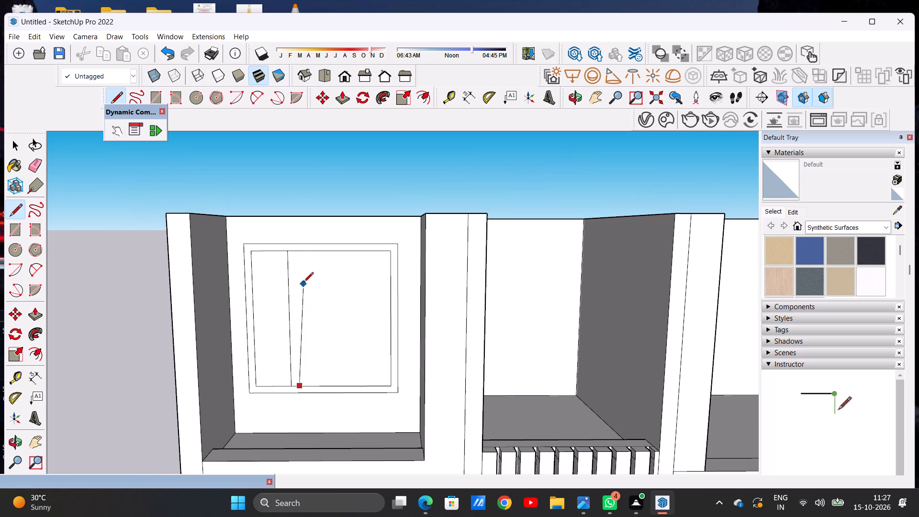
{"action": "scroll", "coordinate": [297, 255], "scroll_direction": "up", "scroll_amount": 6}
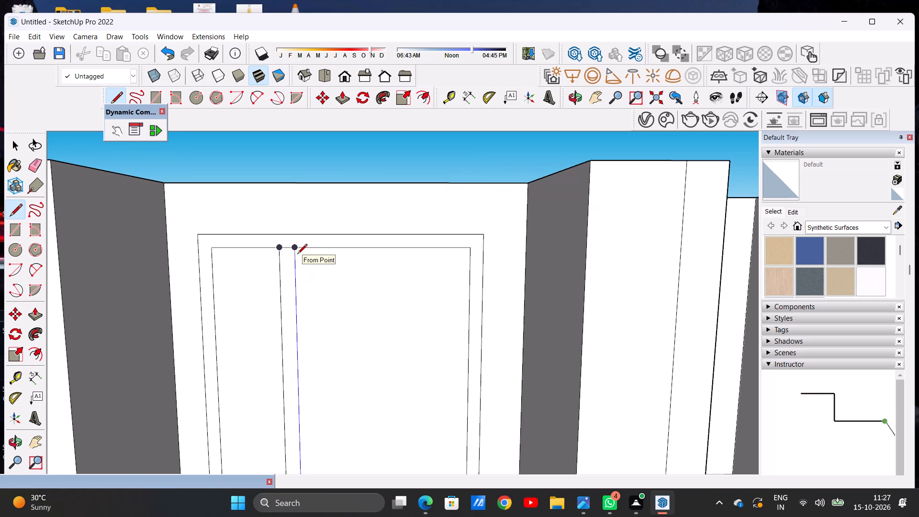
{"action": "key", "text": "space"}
Draw a second full-height vertical line just right of the first inside the window frame, outlining a narrow mullion.
{"action": "type", "text": "l"}
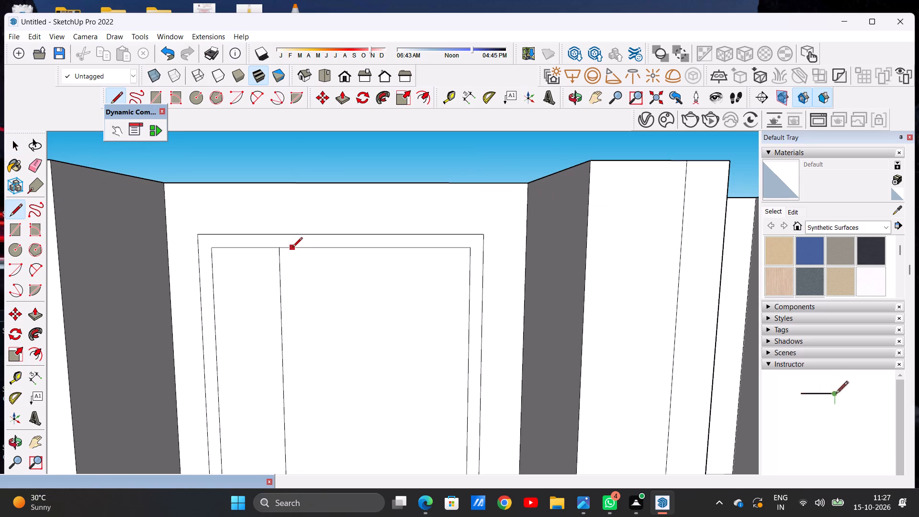
{"action": "left_click", "coordinate": [292, 248]}
{"action": "scroll", "coordinate": [292, 288], "scroll_direction": "down", "scroll_amount": 12}
{"action": "scroll", "coordinate": [307, 362], "scroll_direction": "up", "scroll_amount": 5}
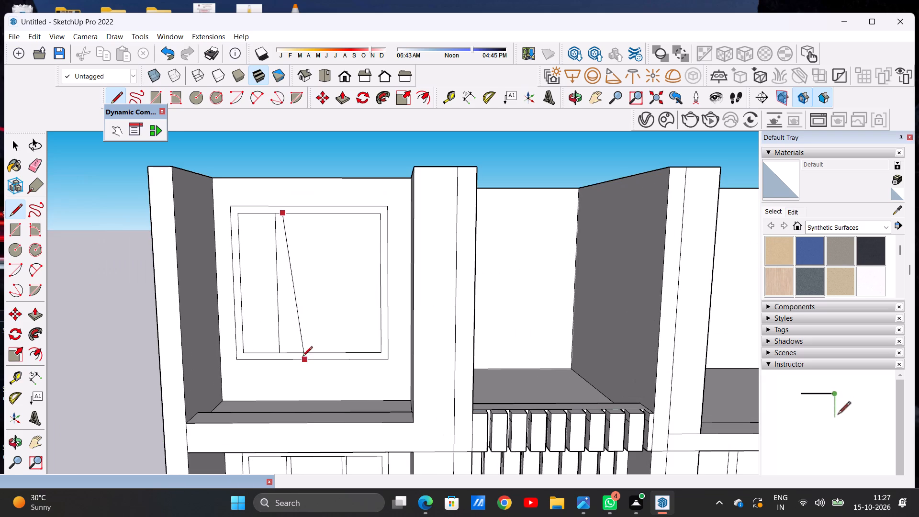
{"action": "left_click", "coordinate": [289, 352]}
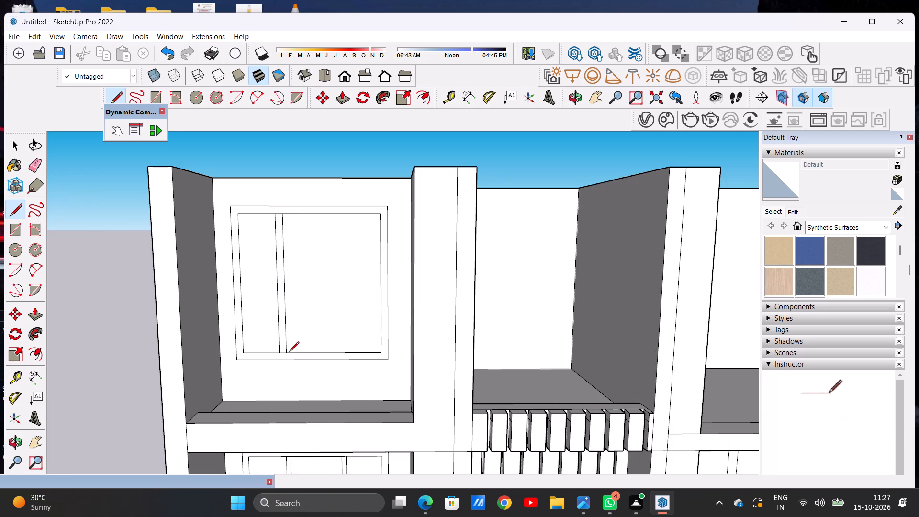
Copy the narrow vertical mullion horizontally to about three quarters of the window's width, within the top-storey left bay's inner frame.
{"action": "key", "text": "space"}
{"action": "double_click", "coordinate": [281, 341]}
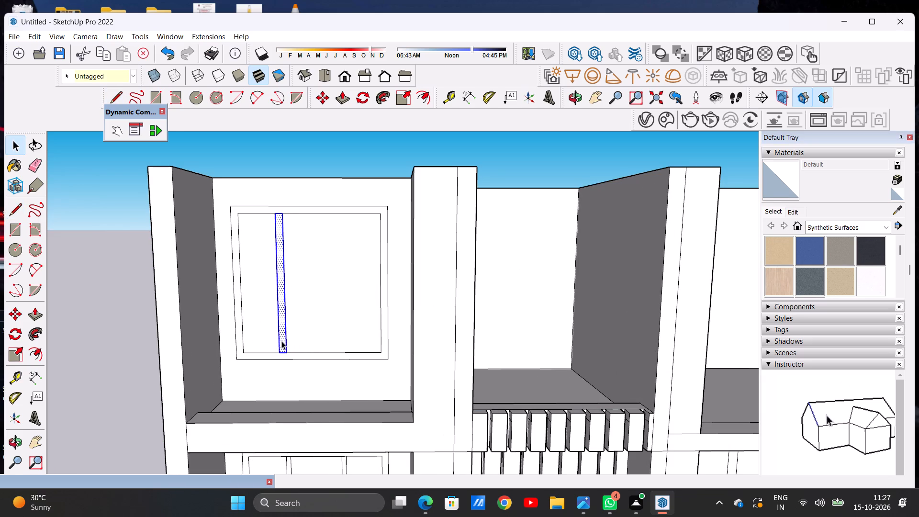
{"action": "key", "text": "m"}
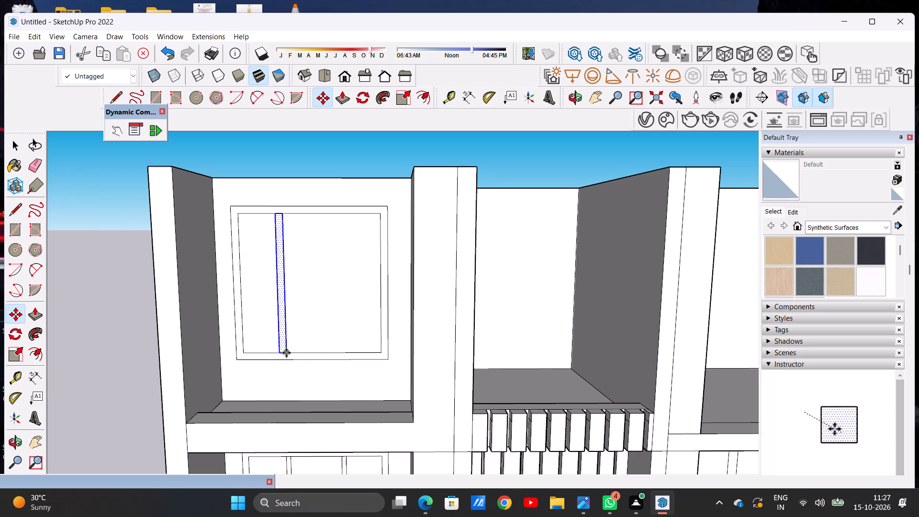
{"action": "left_click", "coordinate": [286, 353]}
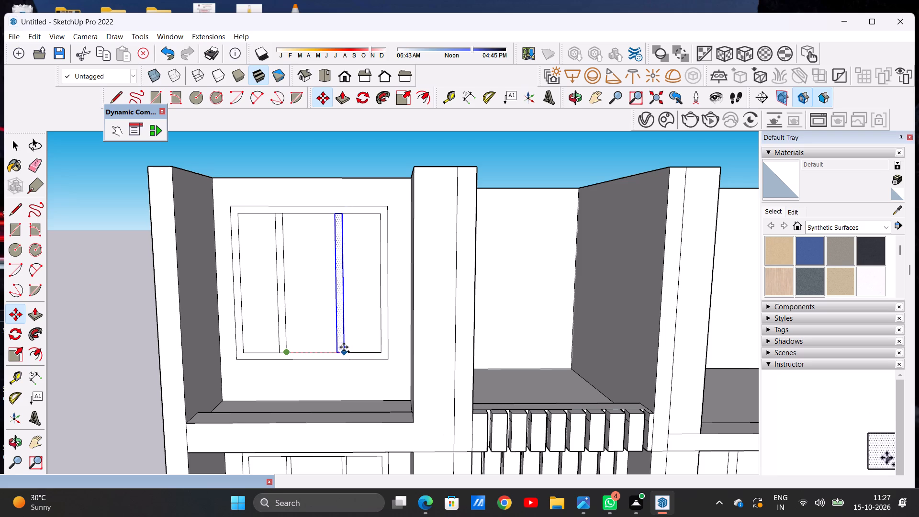
{"action": "left_click", "coordinate": [343, 347]}
{"action": "key", "text": "space"}
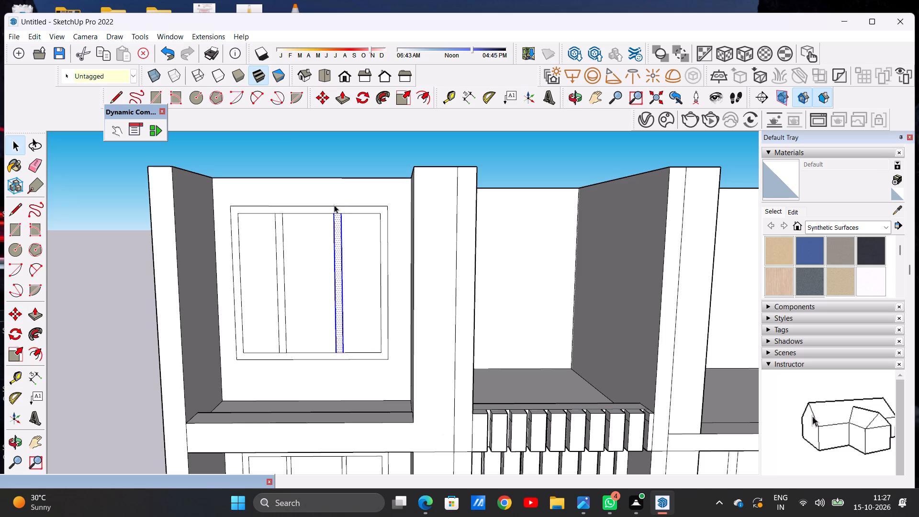
{"action": "left_click", "coordinate": [328, 168]}
Push/Pull the top-storey middle bay's back wall forward, stopping just behind the slatted railing so it stays slightly recessed.
{"action": "scroll", "coordinate": [334, 298], "scroll_direction": "down", "scroll_amount": 6}
{"action": "scroll", "coordinate": [332, 272], "scroll_direction": "up", "scroll_amount": 7}
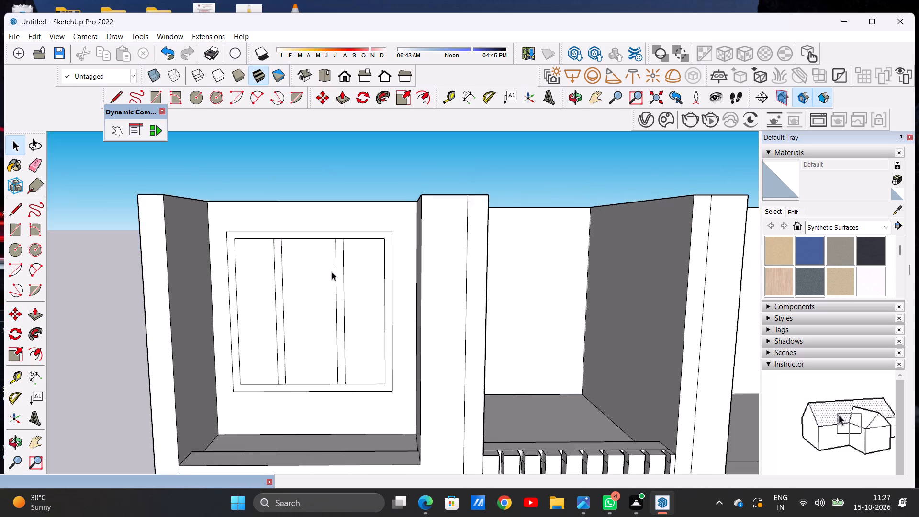
{"action": "scroll", "coordinate": [325, 323], "scroll_direction": "down", "scroll_amount": 15}
{"action": "scroll", "coordinate": [322, 329], "scroll_direction": "up", "scroll_amount": 4}
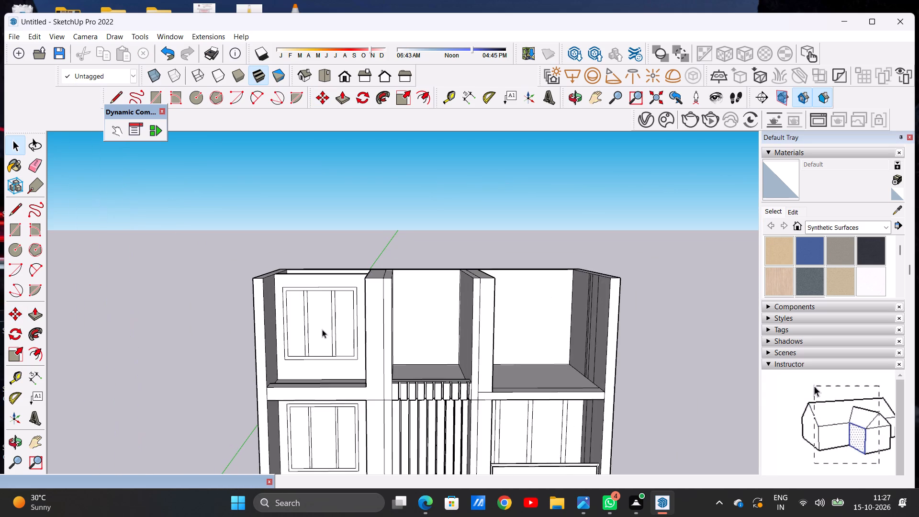
{"action": "scroll", "coordinate": [322, 329], "scroll_direction": "up", "scroll_amount": 1}
{"action": "middle_click_drag", "start_coordinate": [325, 312], "coordinate": [325, 363]}
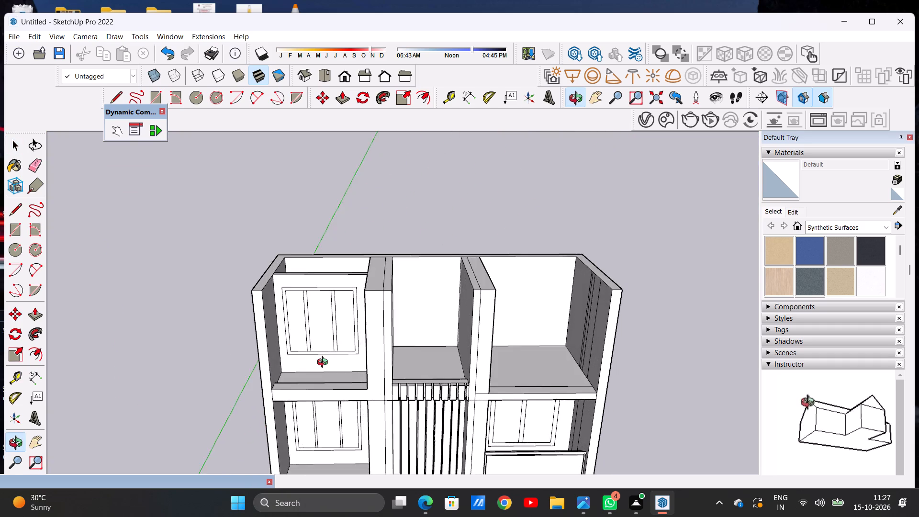
{"action": "middle_click_drag", "start_coordinate": [325, 363], "coordinate": [308, 352]}
{"action": "scroll", "coordinate": [320, 326], "scroll_direction": "down", "scroll_amount": 7}
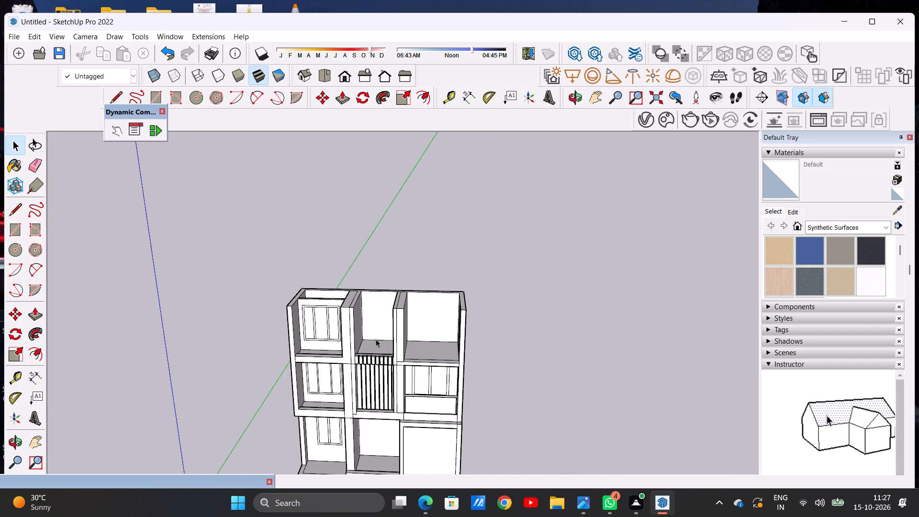
{"action": "scroll", "coordinate": [376, 339], "scroll_direction": "down", "scroll_amount": 1}
{"action": "middle_click_drag", "start_coordinate": [363, 371], "coordinate": [361, 335]}
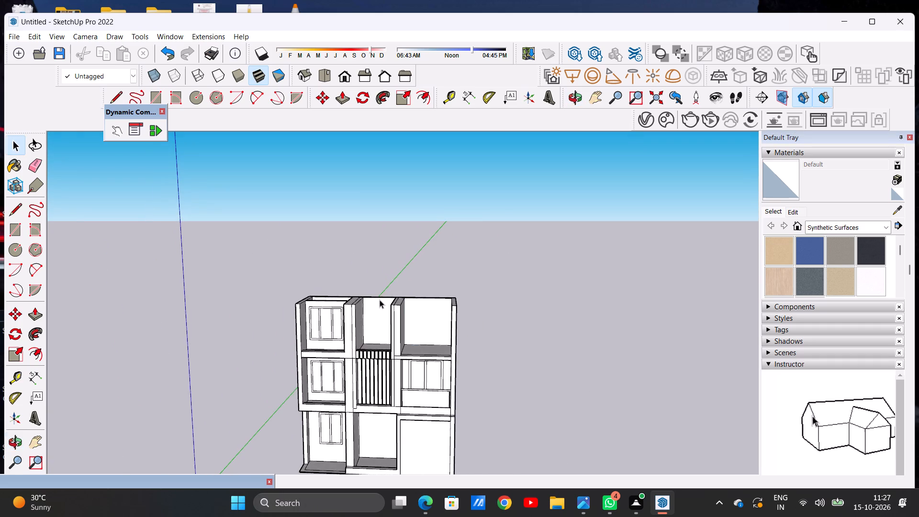
{"action": "scroll", "coordinate": [380, 300], "scroll_direction": "up", "scroll_amount": 1}
{"action": "scroll", "coordinate": [380, 300], "scroll_direction": "down", "scroll_amount": 1}
{"action": "scroll", "coordinate": [380, 300], "scroll_direction": "up", "scroll_amount": 4}
{"action": "middle_click_drag", "start_coordinate": [378, 301], "coordinate": [363, 405]}
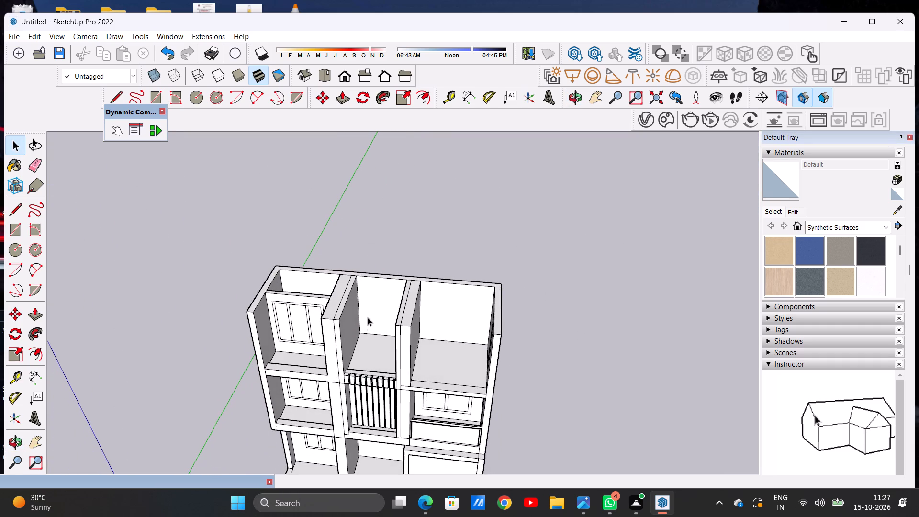
{"action": "scroll", "coordinate": [368, 316], "scroll_direction": "up", "scroll_amount": 7}
{"action": "key", "text": "p"}
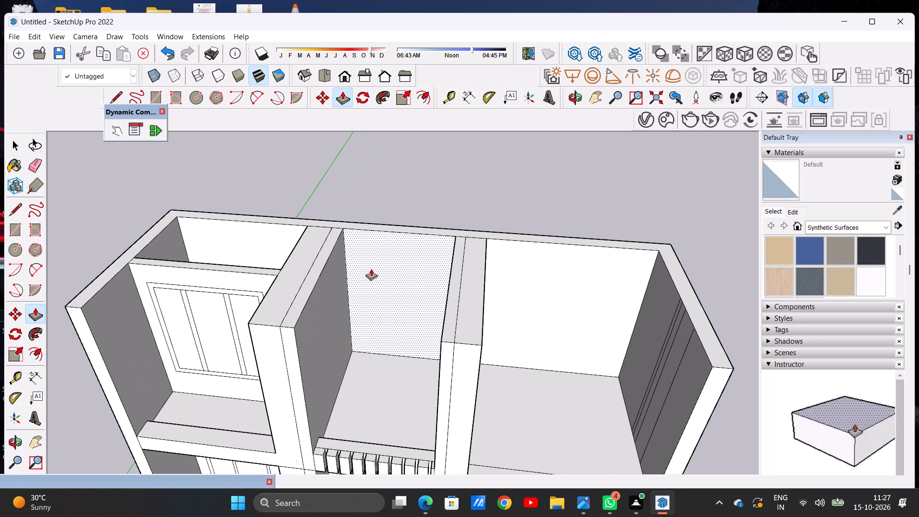
{"action": "left_click", "coordinate": [371, 269]}
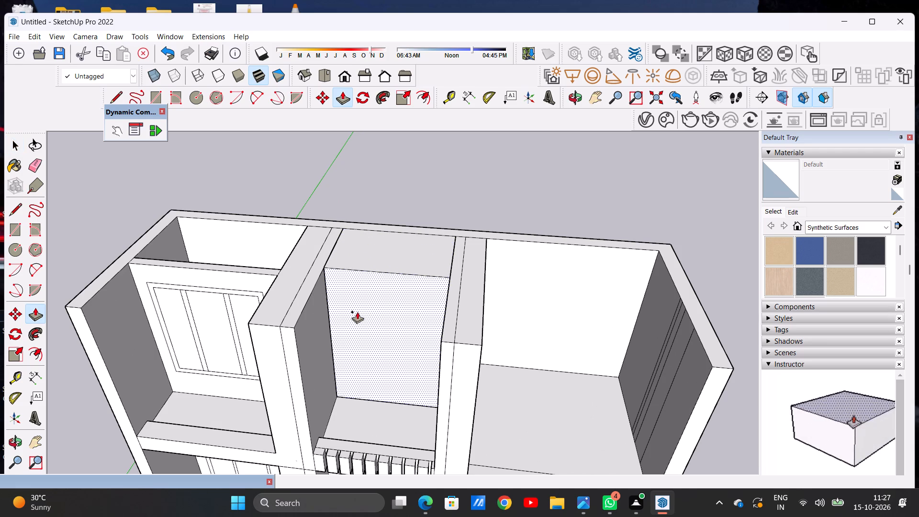
{"action": "left_click", "coordinate": [345, 333]}
{"action": "key", "text": "space"}
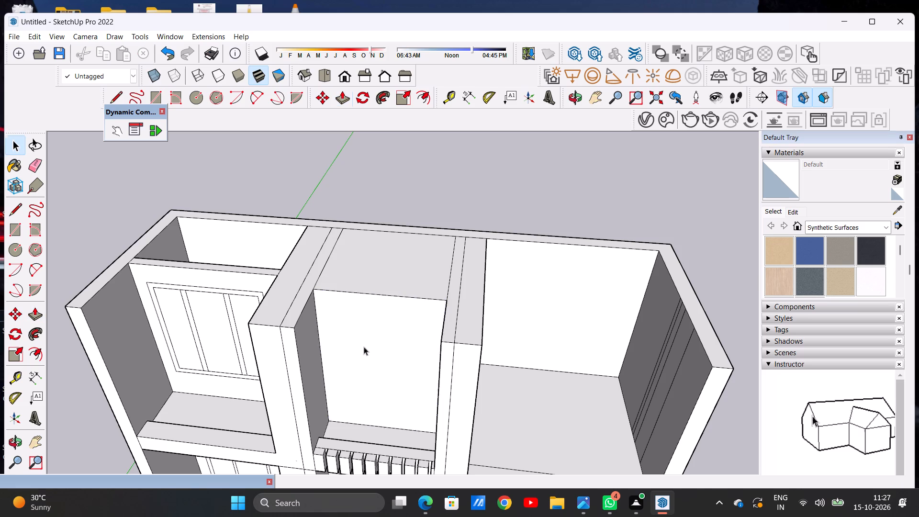
Draw a full-height vertical line on the middle bay's recessed wall, a short distance from its left edge, to mark off a narrow strip.
{"action": "scroll", "coordinate": [384, 357], "scroll_direction": "down", "scroll_amount": 6}
{"action": "middle_click_drag", "start_coordinate": [374, 386], "coordinate": [288, 460]}
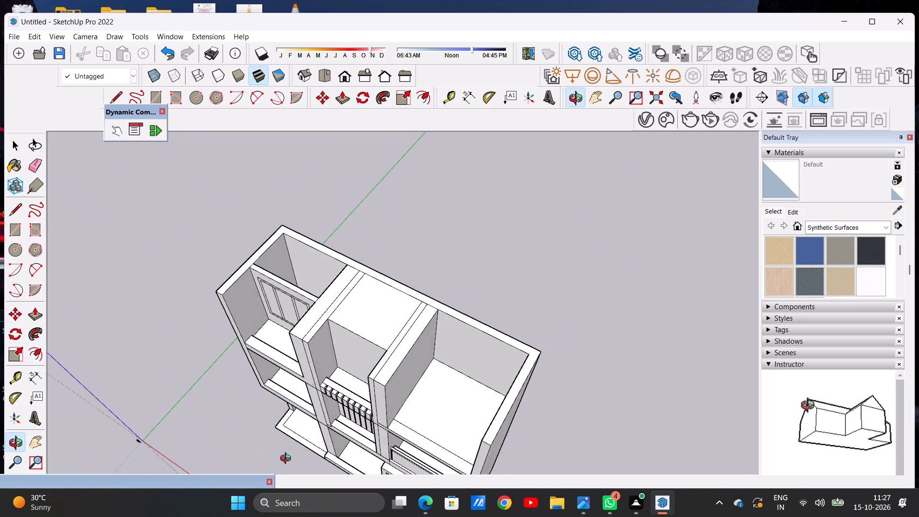
{"action": "middle_click_drag", "start_coordinate": [288, 460], "coordinate": [395, 434]}
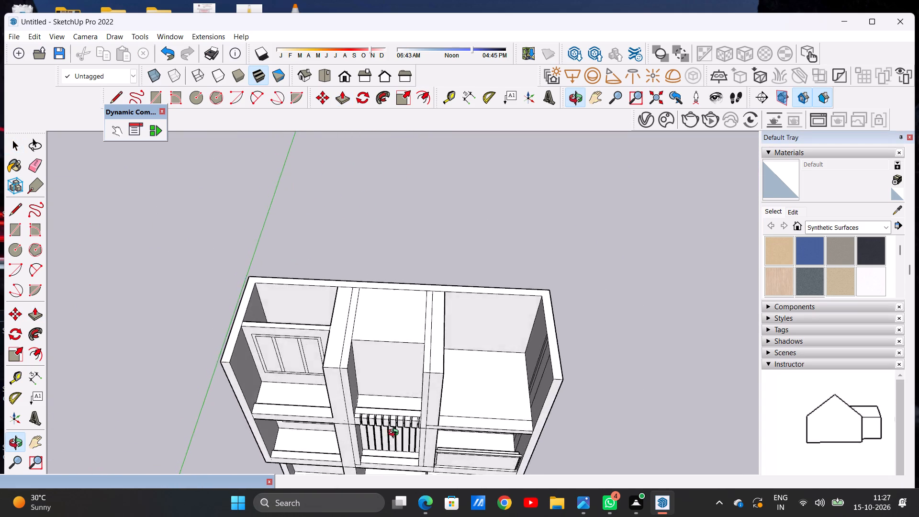
{"action": "middle_click_drag", "start_coordinate": [395, 434], "coordinate": [401, 301]}
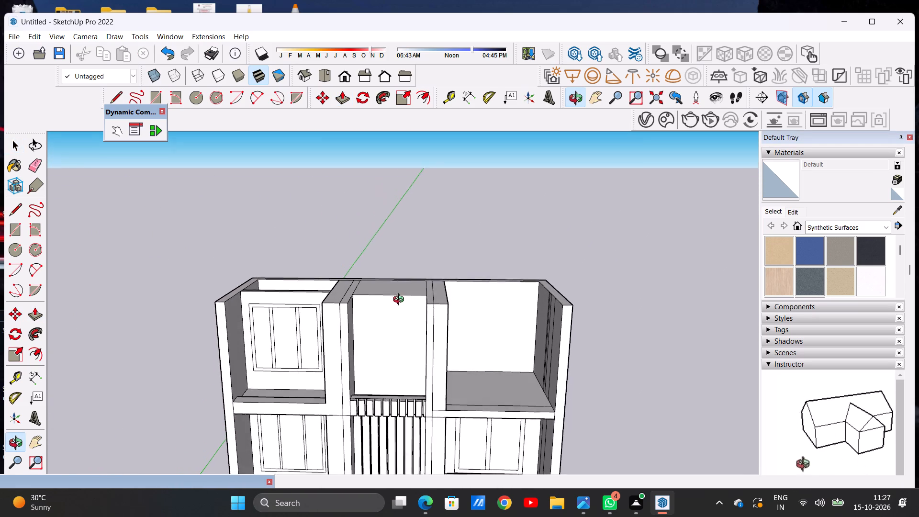
{"action": "middle_click_drag", "start_coordinate": [401, 301], "coordinate": [403, 296]}
{"action": "scroll", "coordinate": [384, 375], "scroll_direction": "up", "scroll_amount": 6}
{"action": "key", "text": "l"}
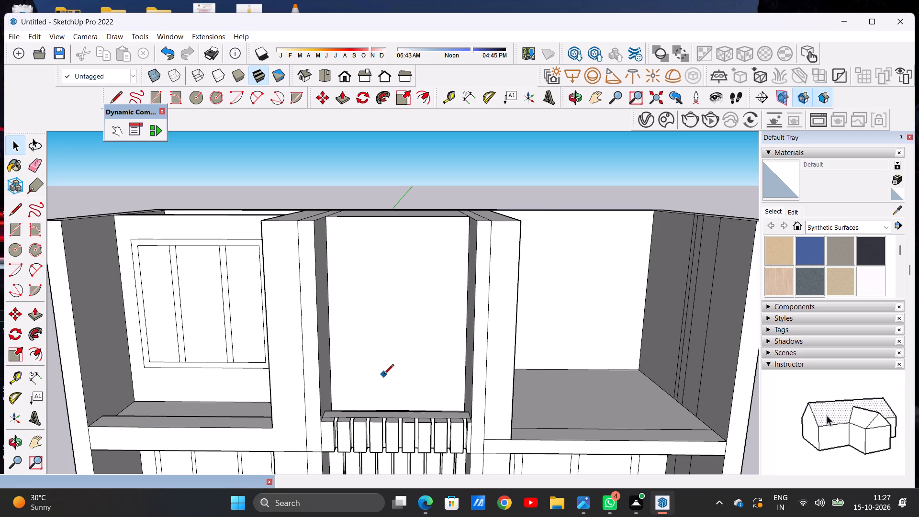
{"action": "scroll", "coordinate": [383, 376], "scroll_direction": "up", "scroll_amount": 7}
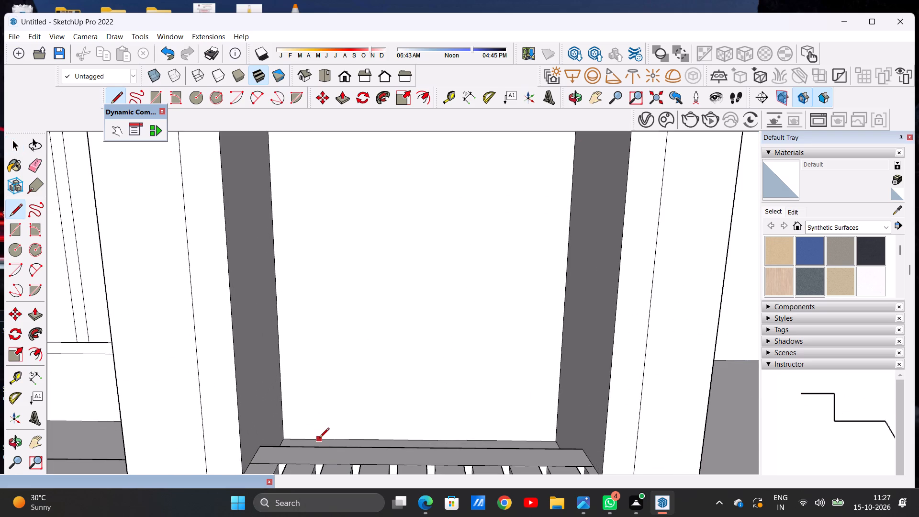
{"action": "left_click", "coordinate": [319, 438]}
{"action": "scroll", "coordinate": [325, 391], "scroll_direction": "down", "scroll_amount": 14}
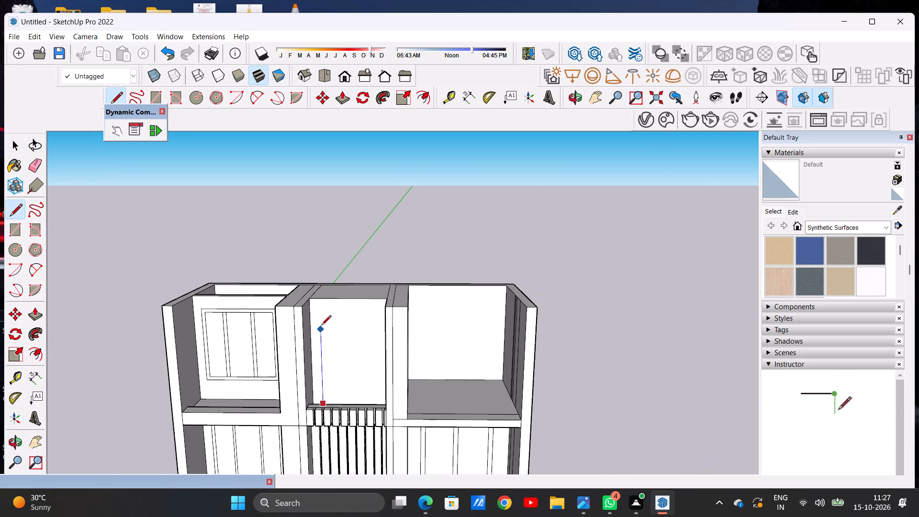
{"action": "scroll", "coordinate": [318, 300], "scroll_direction": "up", "scroll_amount": 12}
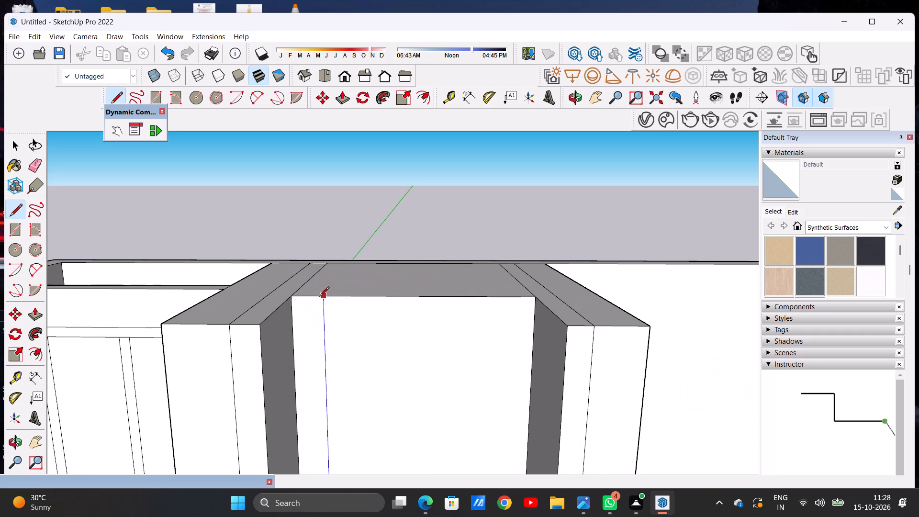
{"action": "left_click", "coordinate": [319, 297]}
{"action": "key", "text": "space"}
Copy the narrow wall strip to the right with a slim gap between strips, and array the copy 5 times across the middle bay's wall.
{"action": "scroll", "coordinate": [336, 379], "scroll_direction": "down", "scroll_amount": 17}
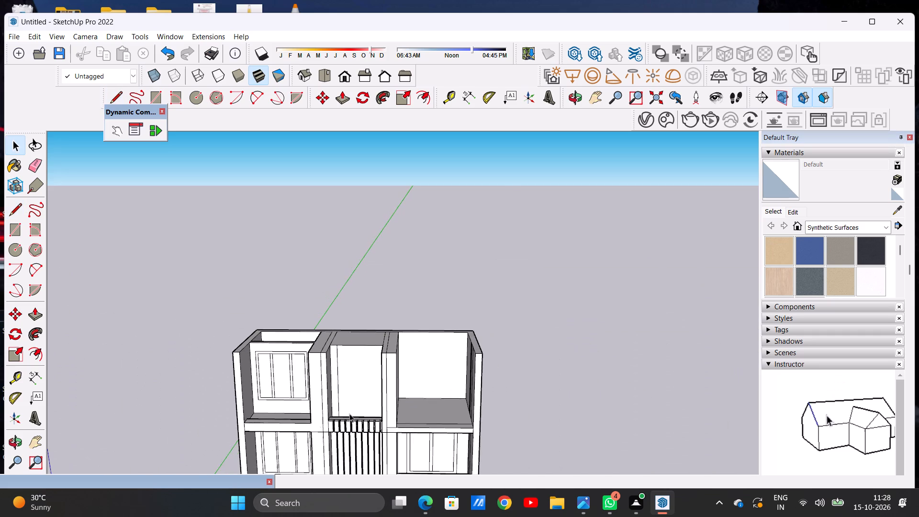
{"action": "scroll", "coordinate": [363, 375], "scroll_direction": "down", "scroll_amount": 10}
{"action": "scroll", "coordinate": [362, 401], "scroll_direction": "up", "scroll_amount": 9}
{"action": "scroll", "coordinate": [359, 361], "scroll_direction": "up", "scroll_amount": 1}
{"action": "scroll", "coordinate": [359, 361], "scroll_direction": "down", "scroll_amount": 1}
{"action": "scroll", "coordinate": [359, 361], "scroll_direction": "up", "scroll_amount": 3}
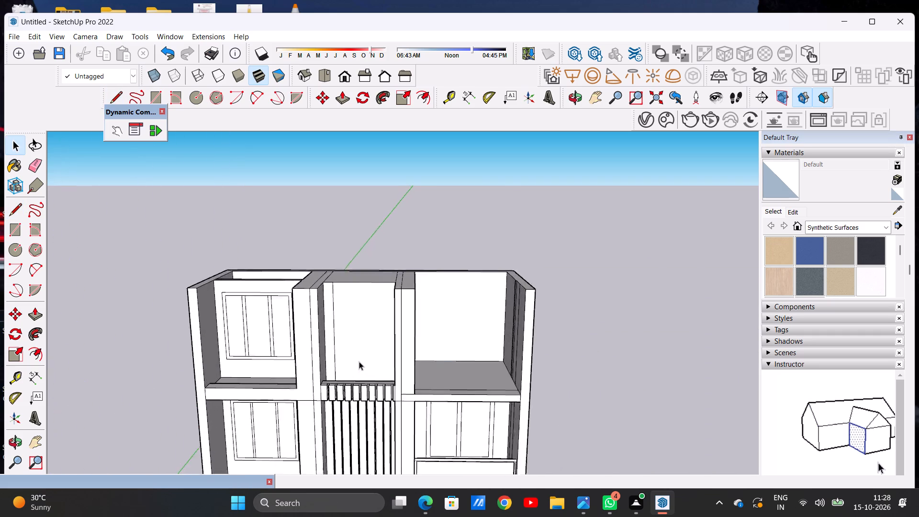
{"action": "scroll", "coordinate": [359, 361], "scroll_direction": "up", "scroll_amount": 10}
{"action": "middle_click_drag", "start_coordinate": [341, 382], "coordinate": [342, 409]}
{"action": "scroll", "coordinate": [307, 371], "scroll_direction": "up", "scroll_amount": 6}
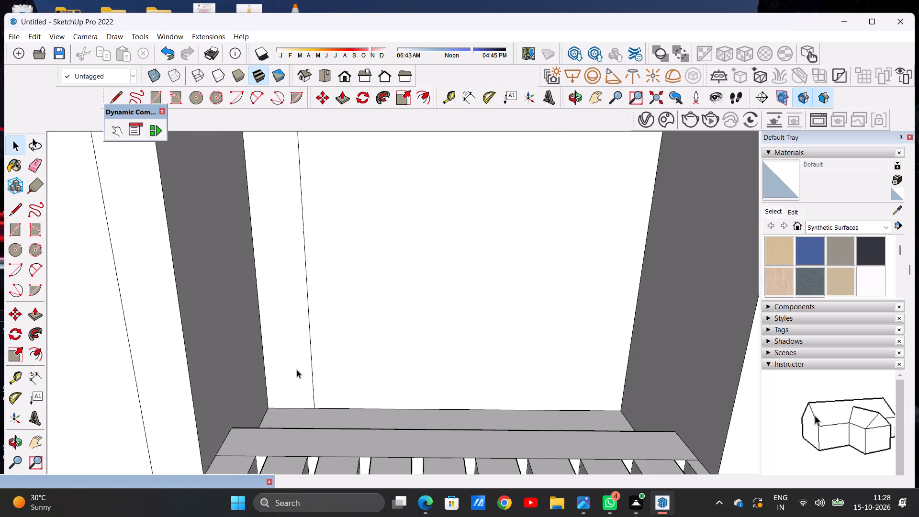
{"action": "double_click", "coordinate": [297, 370]}
{"action": "key", "text": "m"}
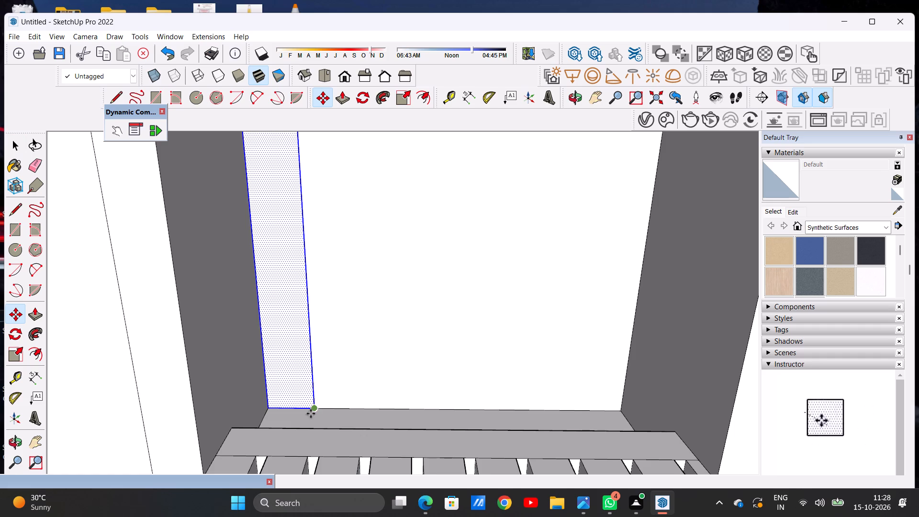
{"action": "left_click", "coordinate": [313, 411]}
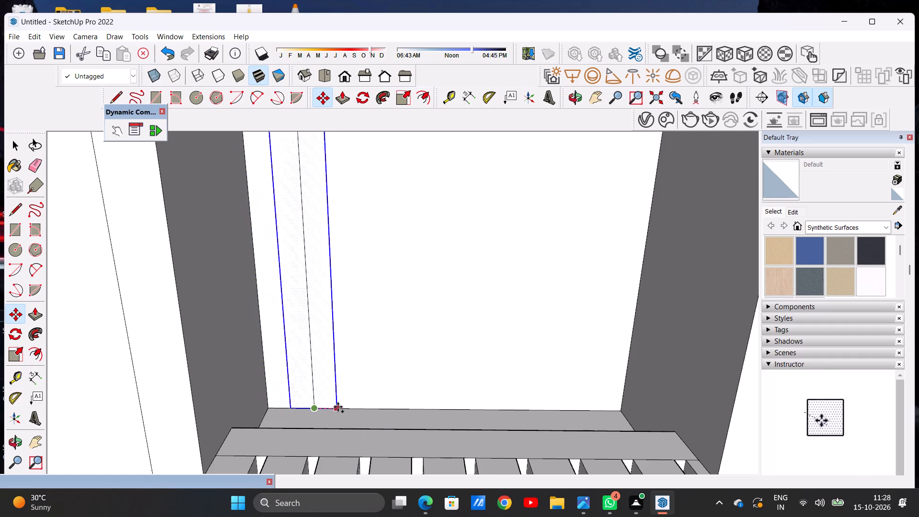
{"action": "left_click", "coordinate": [368, 405]}
{"action": "key", "text": "shift+asterisk"}
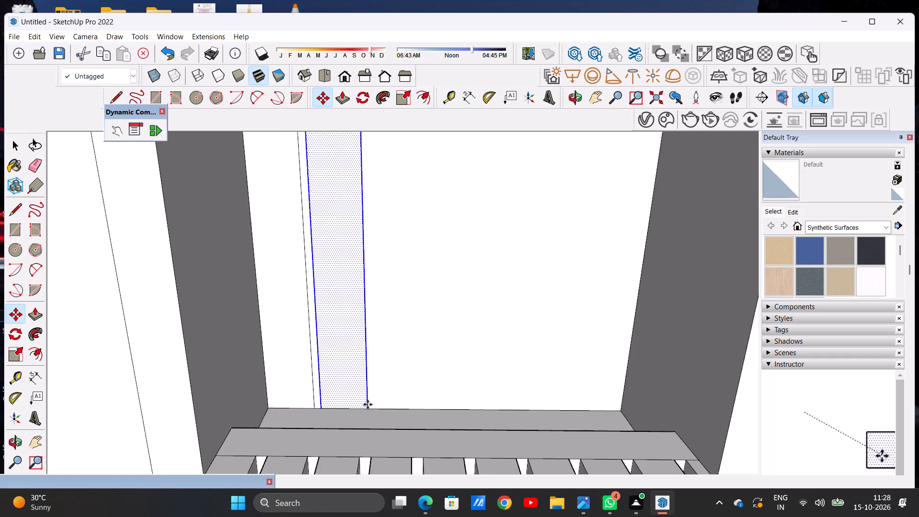
{"action": "key", "text": "5"}
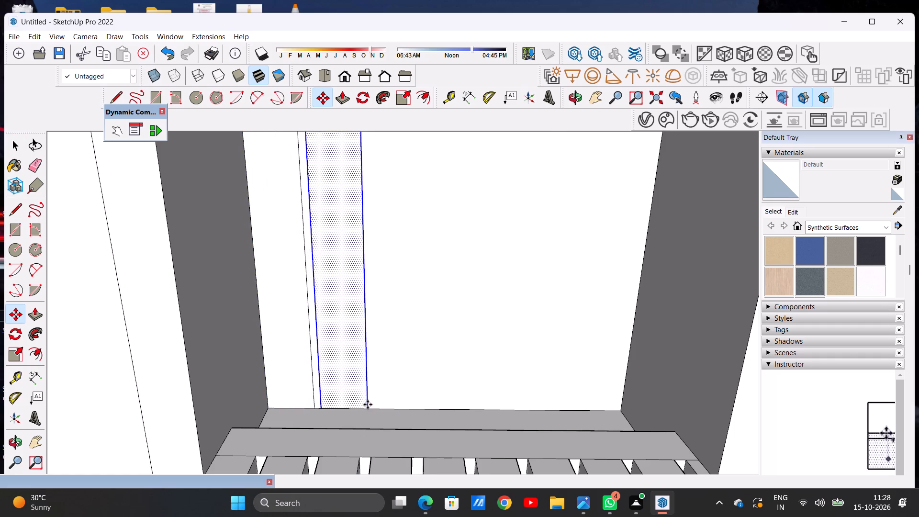
{"action": "key", "text": "Return"}
{"action": "key", "text": "space"}
Draw a full-height vertical line just left of the last single line near the wall's right edge, outlining the final slim groove.
{"action": "scroll", "coordinate": [389, 345], "scroll_direction": "down", "scroll_amount": 3}
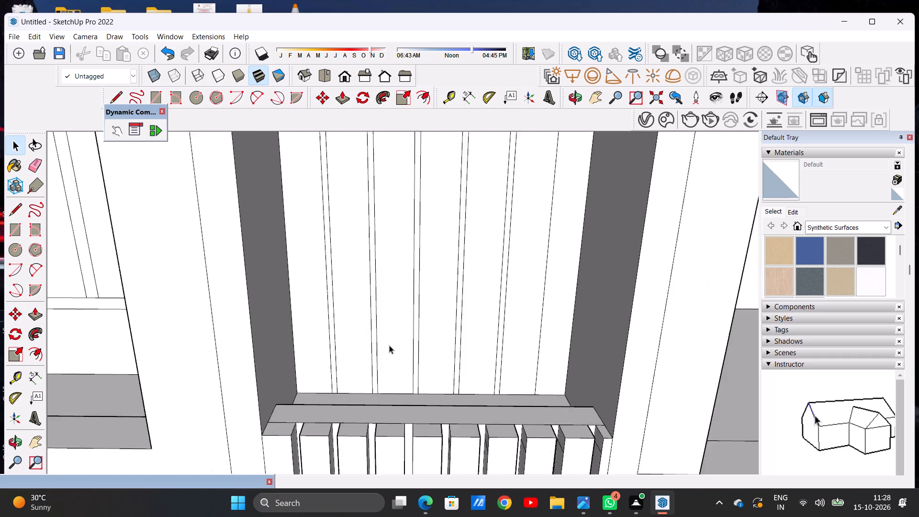
{"action": "scroll", "coordinate": [389, 345], "scroll_direction": "down", "scroll_amount": 10}
{"action": "middle_click_drag", "start_coordinate": [419, 326], "coordinate": [417, 297]}
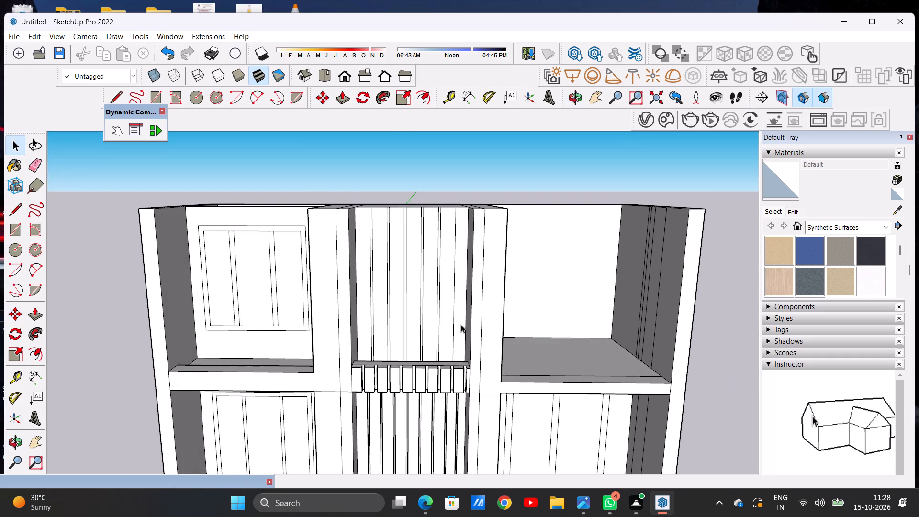
{"action": "scroll", "coordinate": [461, 326], "scroll_direction": "up", "scroll_amount": 6}
{"action": "scroll", "coordinate": [412, 387], "scroll_direction": "up", "scroll_amount": 4}
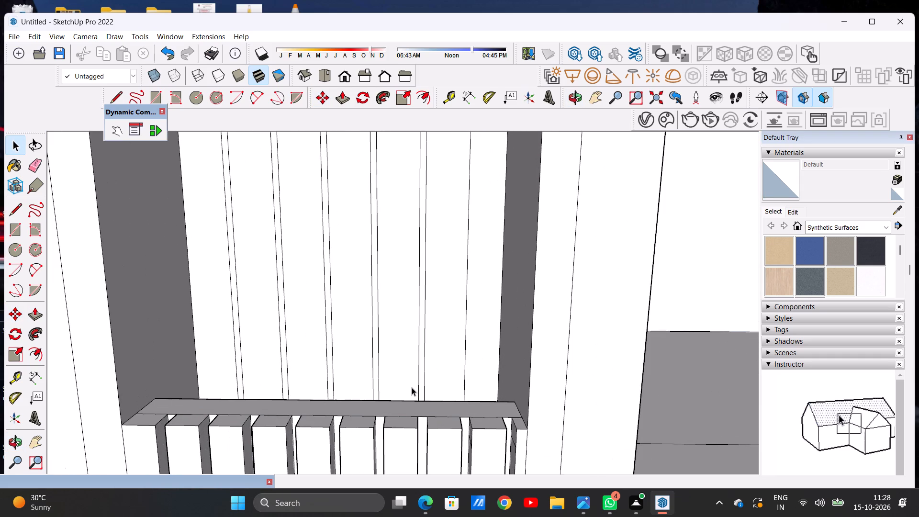
{"action": "key", "text": "space"}
{"action": "type", "text": "l"}
{"action": "scroll", "coordinate": [490, 318], "scroll_direction": "down", "scroll_amount": 9}
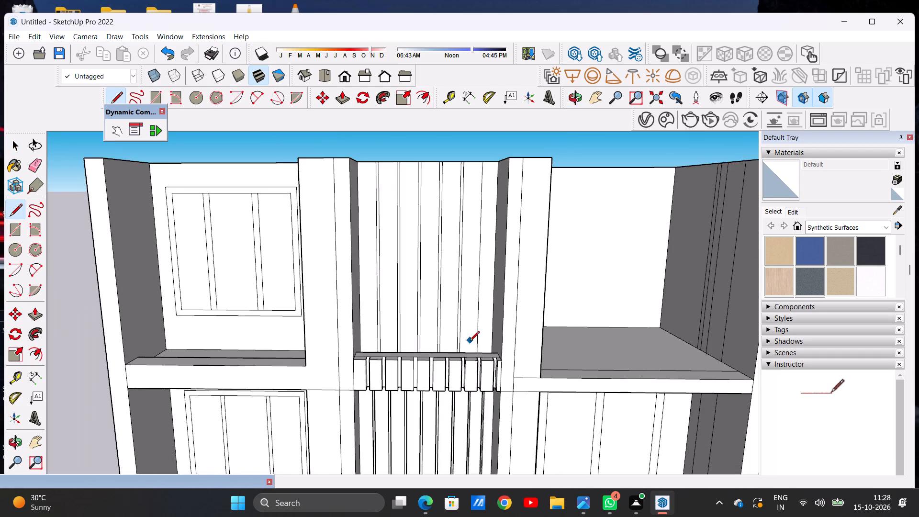
{"action": "scroll", "coordinate": [470, 342], "scroll_direction": "down", "scroll_amount": 8}
{"action": "scroll", "coordinate": [484, 263], "scroll_direction": "up", "scroll_amount": 6}
{"action": "scroll", "coordinate": [454, 287], "scroll_direction": "up", "scroll_amount": 8}
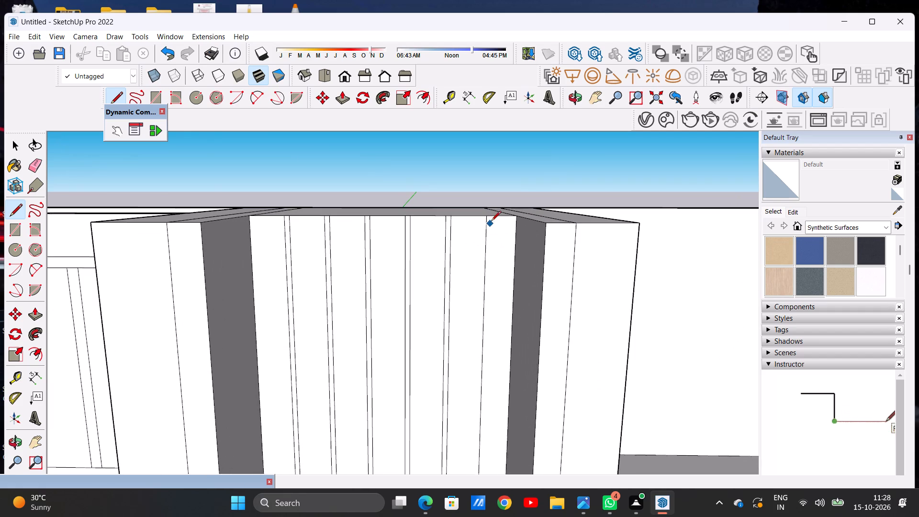
{"action": "scroll", "coordinate": [483, 223], "scroll_direction": "up", "scroll_amount": 6}
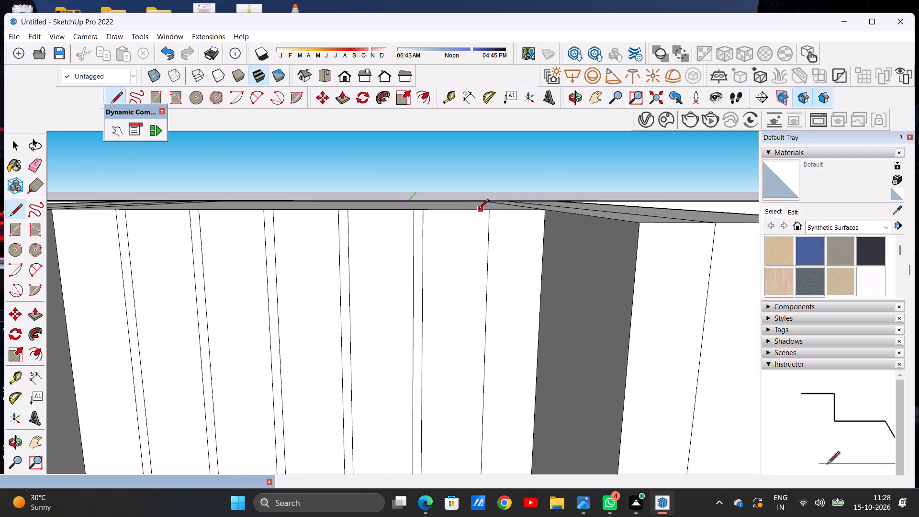
{"action": "left_click", "coordinate": [479, 210]}
{"action": "scroll", "coordinate": [481, 232], "scroll_direction": "down", "scroll_amount": 14}
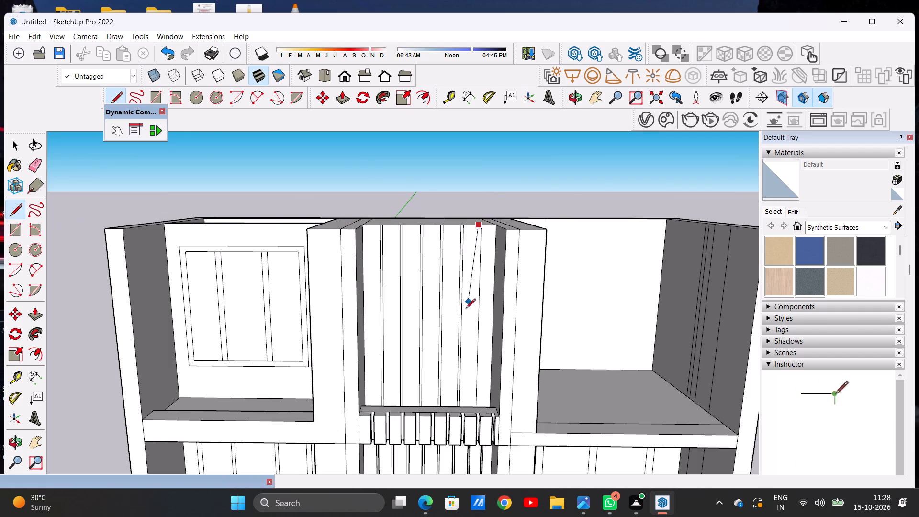
{"action": "scroll", "coordinate": [464, 323], "scroll_direction": "up", "scroll_amount": 6}
{"action": "scroll", "coordinate": [479, 341], "scroll_direction": "down", "scroll_amount": 7}
{"action": "scroll", "coordinate": [480, 401], "scroll_direction": "up", "scroll_amount": 11}
{"action": "left_click", "coordinate": [482, 425]}
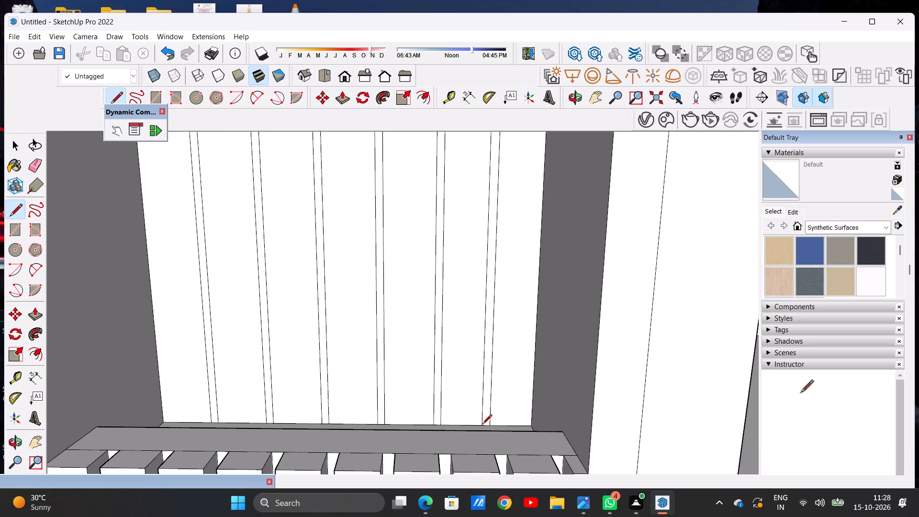
Push/Pull the first two wall strips at the left end of the top-storey middle bay forward to the same depth.
{"action": "key", "text": "space"}
{"action": "scroll", "coordinate": [454, 356], "scroll_direction": "down", "scroll_amount": 17}
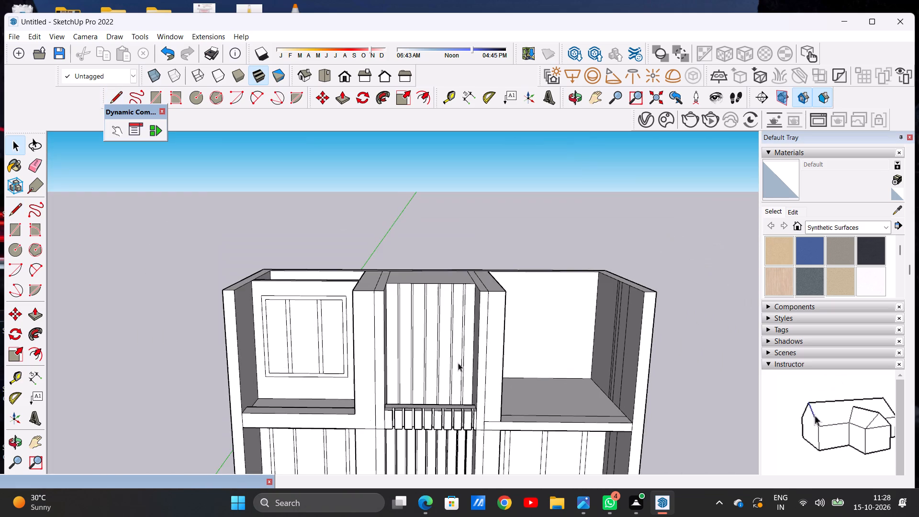
{"action": "middle_click_drag", "start_coordinate": [476, 312], "coordinate": [406, 348]}
{"action": "scroll", "coordinate": [396, 301], "scroll_direction": "up", "scroll_amount": 7}
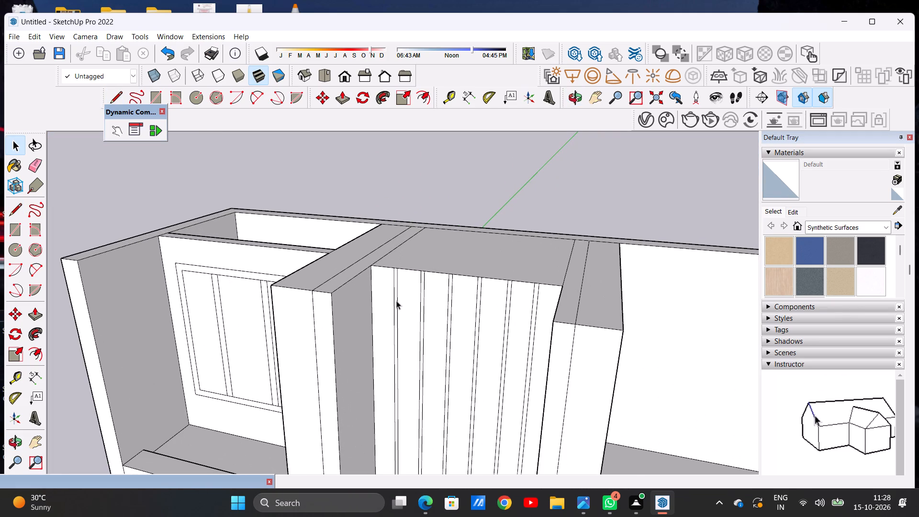
{"action": "key", "text": "p"}
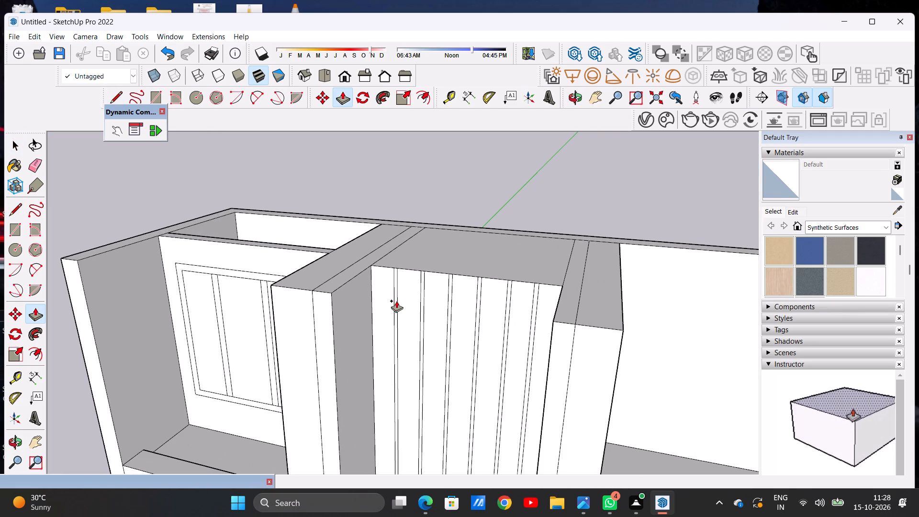
{"action": "scroll", "coordinate": [386, 282], "scroll_direction": "up", "scroll_amount": 6}
{"action": "left_click", "coordinate": [389, 273]}
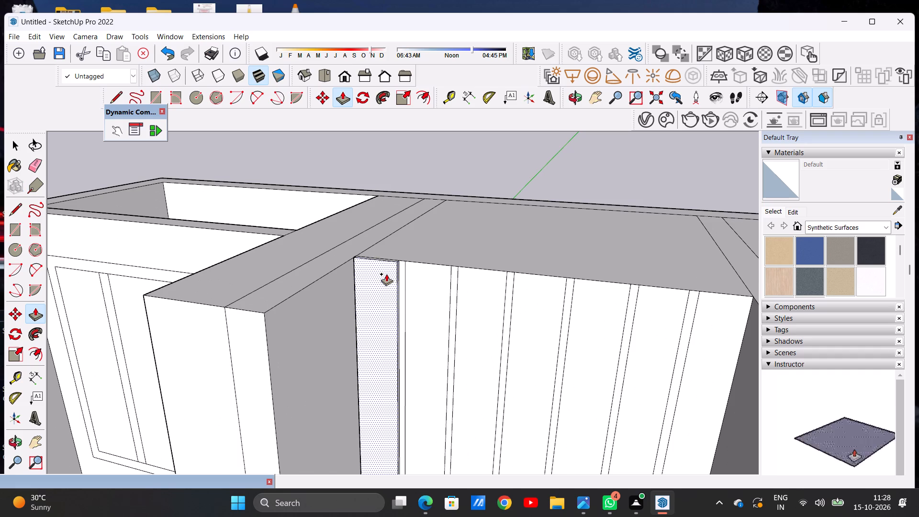
{"action": "left_click", "coordinate": [376, 281]}
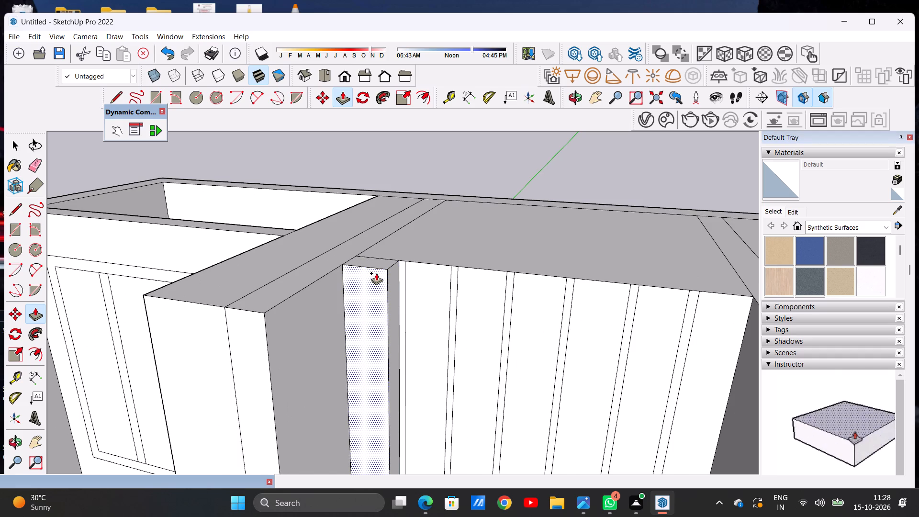
{"action": "middle_click_drag", "start_coordinate": [376, 273], "coordinate": [388, 319]}
{"action": "scroll", "coordinate": [419, 298], "scroll_direction": "up", "scroll_amount": 5}
{"action": "left_click", "coordinate": [419, 298]}
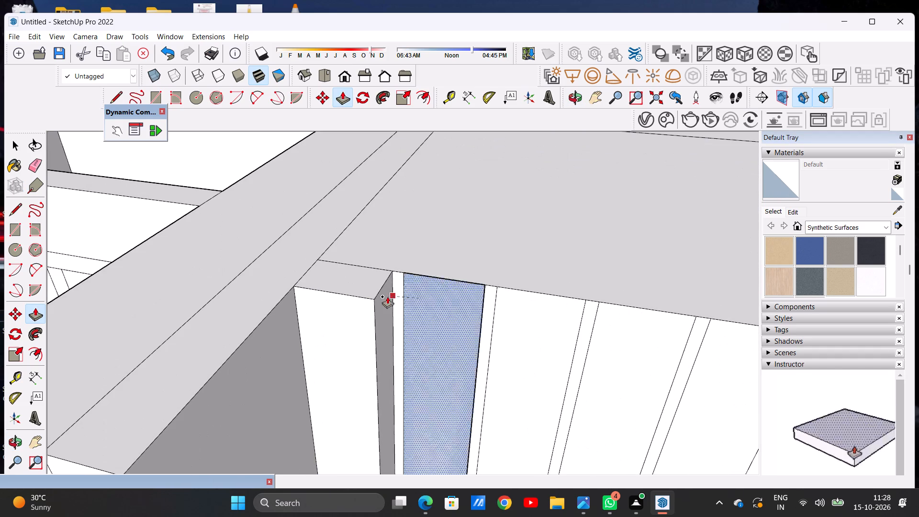
{"action": "left_click", "coordinate": [377, 301]}
{"action": "key", "text": "space"}
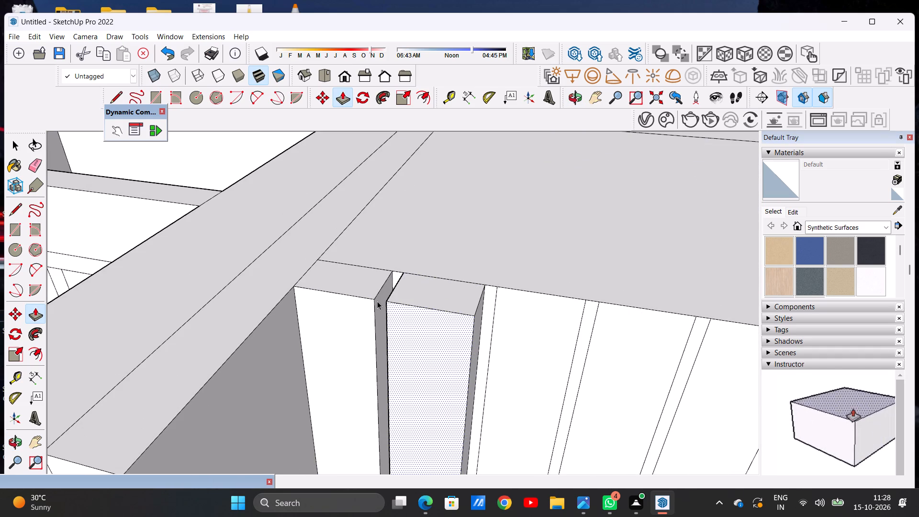
Examine the two raised strips from the front against the railing and the slatted bay of the storey below.
{"action": "scroll", "coordinate": [386, 312], "scroll_direction": "down", "scroll_amount": 20}
{"action": "scroll", "coordinate": [386, 312], "scroll_direction": "down", "scroll_amount": 5}
{"action": "middle_click_drag", "start_coordinate": [397, 415], "coordinate": [443, 345]}
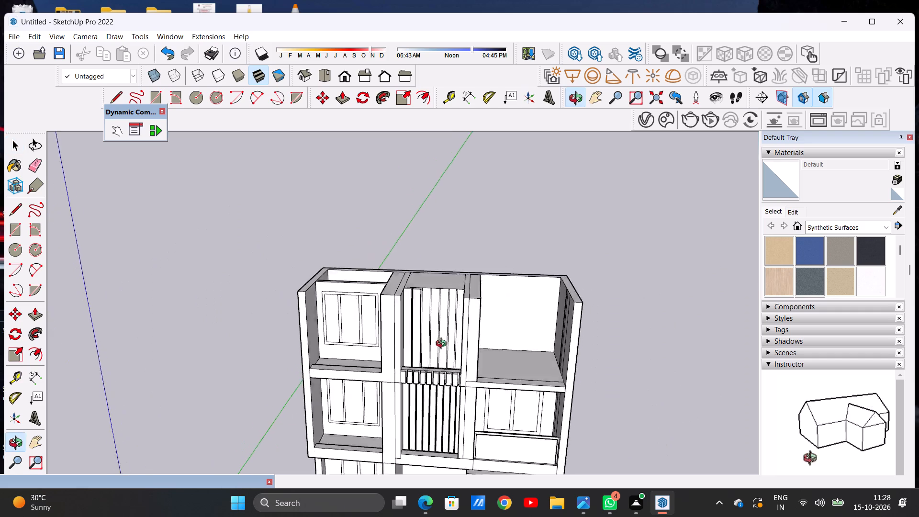
{"action": "middle_click_drag", "start_coordinate": [443, 345], "coordinate": [447, 330]}
{"action": "scroll", "coordinate": [430, 414], "scroll_direction": "up", "scroll_amount": 8}
{"action": "middle_click_drag", "start_coordinate": [430, 396], "coordinate": [424, 368]}
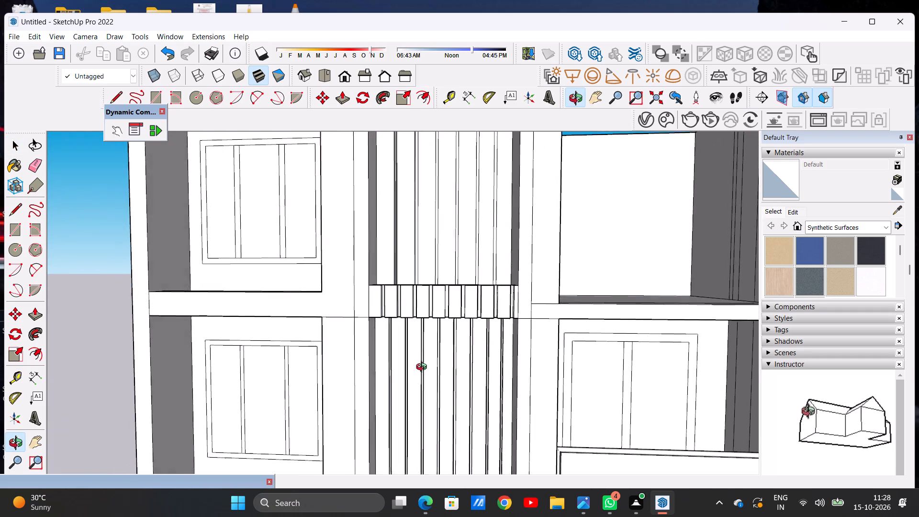
{"action": "middle_click_drag", "start_coordinate": [424, 368], "coordinate": [423, 372]}
{"action": "scroll", "coordinate": [422, 391], "scroll_direction": "down", "scroll_amount": 13}
{"action": "scroll", "coordinate": [429, 303], "scroll_direction": "up", "scroll_amount": 6}
Push/Pull the third, fourth and fifth strips of the top-storey middle bay forward, flush with the two already raised.
{"action": "middle_click_drag", "start_coordinate": [425, 303], "coordinate": [395, 357]}
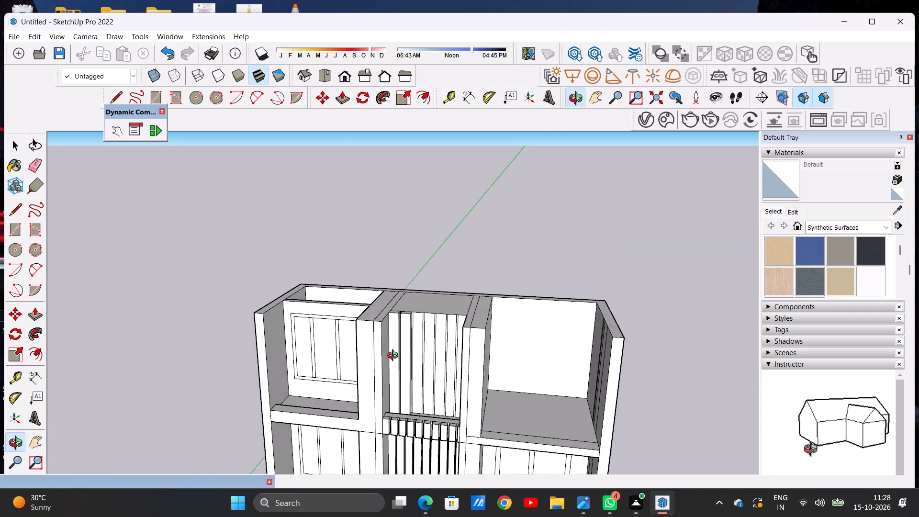
{"action": "middle_click_drag", "start_coordinate": [395, 357], "coordinate": [355, 390]}
{"action": "scroll", "coordinate": [397, 330], "scroll_direction": "up", "scroll_amount": 2}
{"action": "scroll", "coordinate": [397, 330], "scroll_direction": "down", "scroll_amount": 1}
{"action": "scroll", "coordinate": [397, 330], "scroll_direction": "up", "scroll_amount": 9}
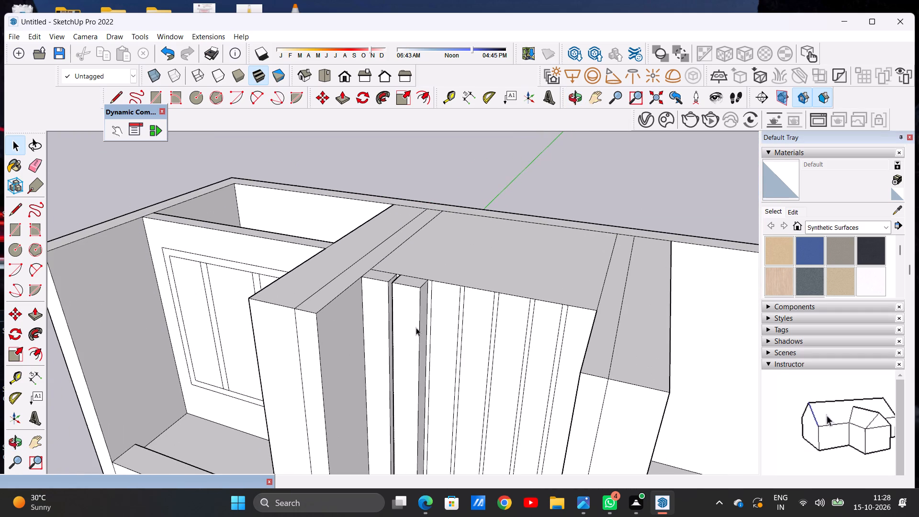
{"action": "key", "text": "p"}
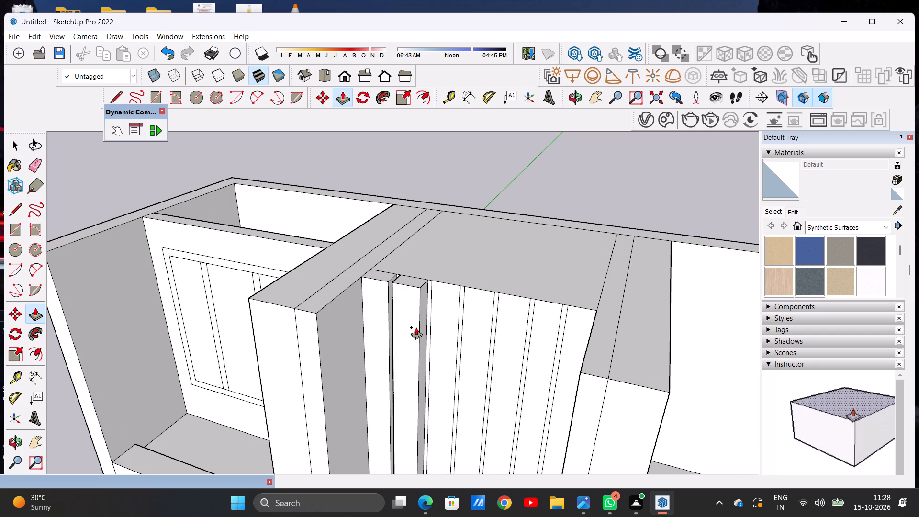
{"action": "scroll", "coordinate": [434, 299], "scroll_direction": "up", "scroll_amount": 4}
{"action": "middle_click_drag", "start_coordinate": [436, 291], "coordinate": [439, 324]}
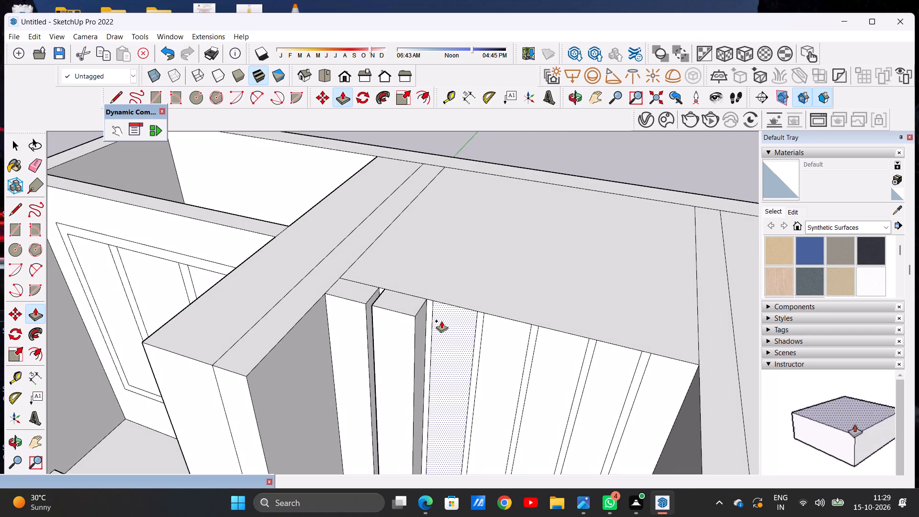
{"action": "left_click", "coordinate": [441, 321]}
{"action": "left_click", "coordinate": [418, 319]}
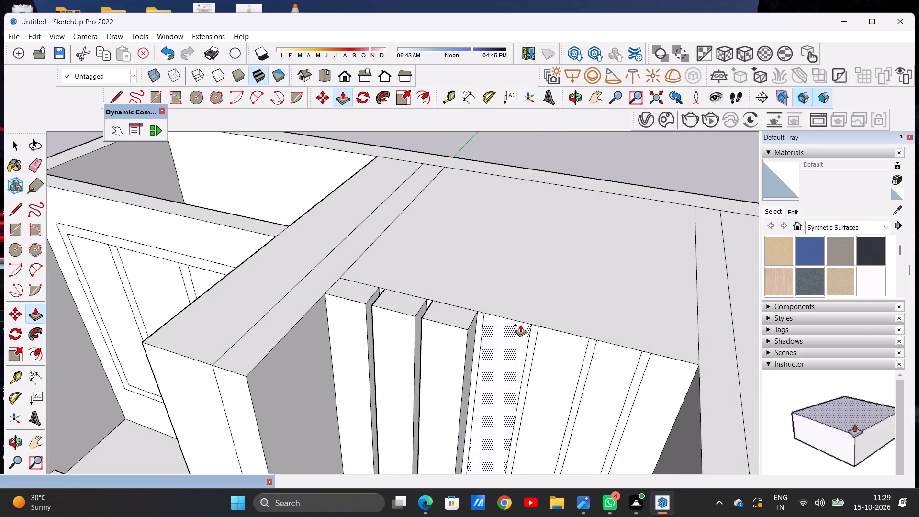
{"action": "left_click", "coordinate": [497, 321]}
{"action": "left_click", "coordinate": [464, 333]}
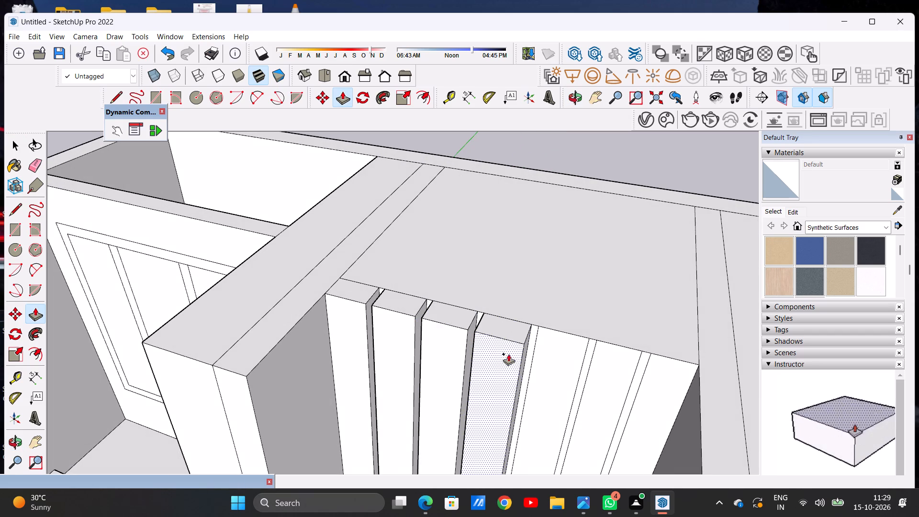
{"action": "left_click", "coordinate": [554, 340]}
{"action": "left_click", "coordinate": [524, 349]}
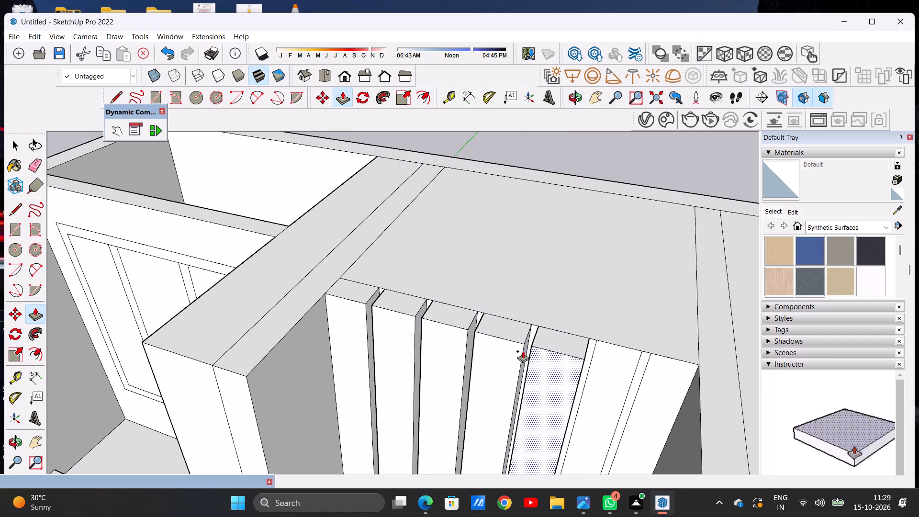
Push/Pull the last two strips at the wall's right end forward to the same depth, leaving the slim grooves recessed.
{"action": "scroll", "coordinate": [469, 354], "scroll_direction": "down", "scroll_amount": 8}
{"action": "scroll", "coordinate": [529, 357], "scroll_direction": "up", "scroll_amount": 13}
{"action": "left_click", "coordinate": [528, 341]}
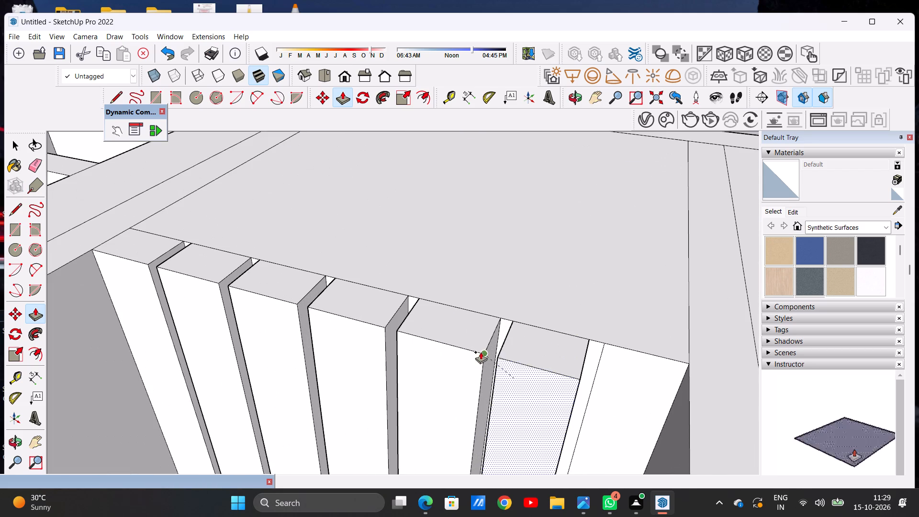
{"action": "left_click", "coordinate": [485, 351]}
{"action": "scroll", "coordinate": [491, 359], "scroll_direction": "down", "scroll_amount": 3}
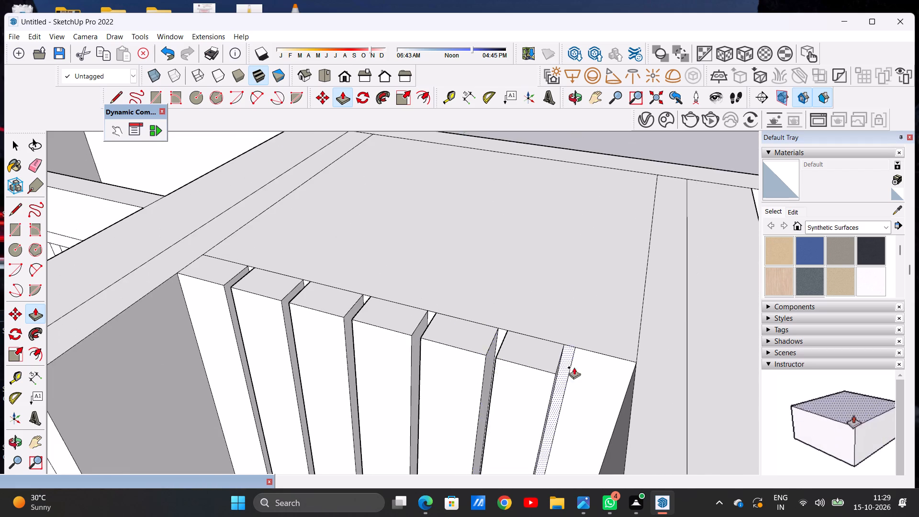
{"action": "scroll", "coordinate": [574, 367], "scroll_direction": "up", "scroll_amount": 5}
{"action": "left_click", "coordinate": [606, 355]}
{"action": "left_click", "coordinate": [541, 383]}
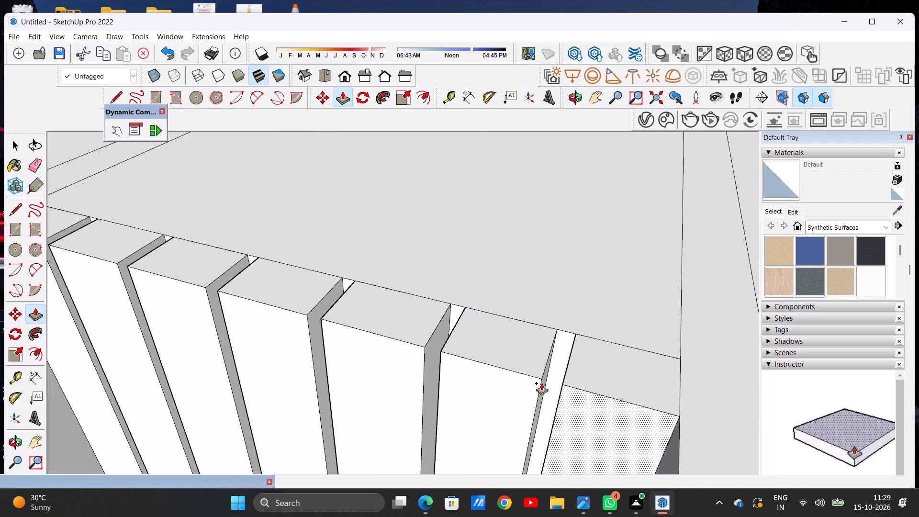
{"action": "key", "text": "space"}
Review the top-storey middle bay's slatted wall from several angles in relation to the whole elevation.
{"action": "scroll", "coordinate": [578, 340], "scroll_direction": "down", "scroll_amount": 20}
{"action": "scroll", "coordinate": [506, 313], "scroll_direction": "up", "scroll_amount": 1}
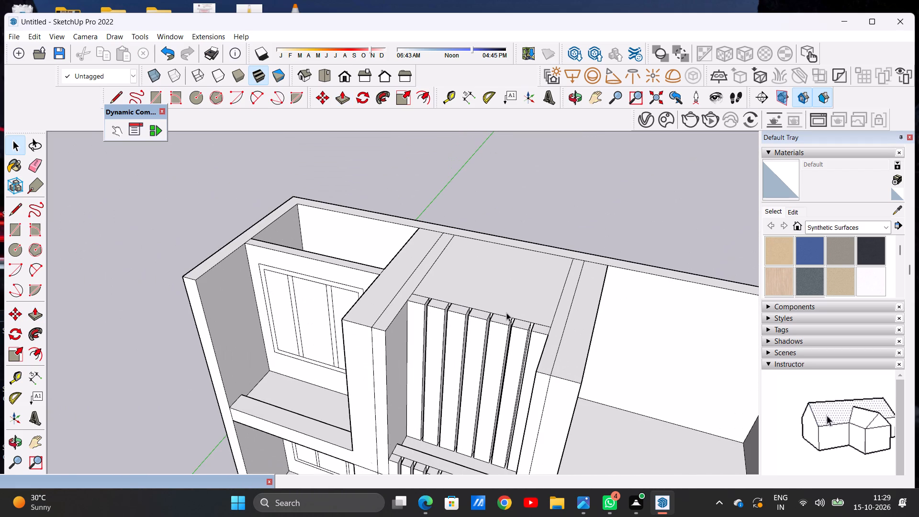
{"action": "scroll", "coordinate": [515, 304], "scroll_direction": "down", "scroll_amount": 12}
{"action": "middle_click_drag", "start_coordinate": [484, 340], "coordinate": [525, 300]}
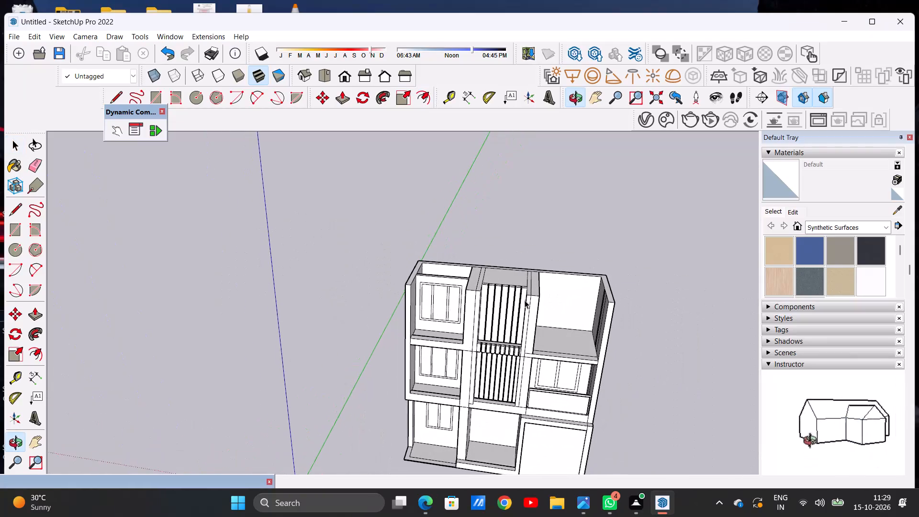
{"action": "scroll", "coordinate": [525, 300], "scroll_direction": "up", "scroll_amount": 1}
{"action": "scroll", "coordinate": [484, 293], "scroll_direction": "down", "scroll_amount": 6}
{"action": "middle_click_drag", "start_coordinate": [505, 316], "coordinate": [502, 273]}
{"action": "scroll", "coordinate": [532, 303], "scroll_direction": "up", "scroll_amount": 7}
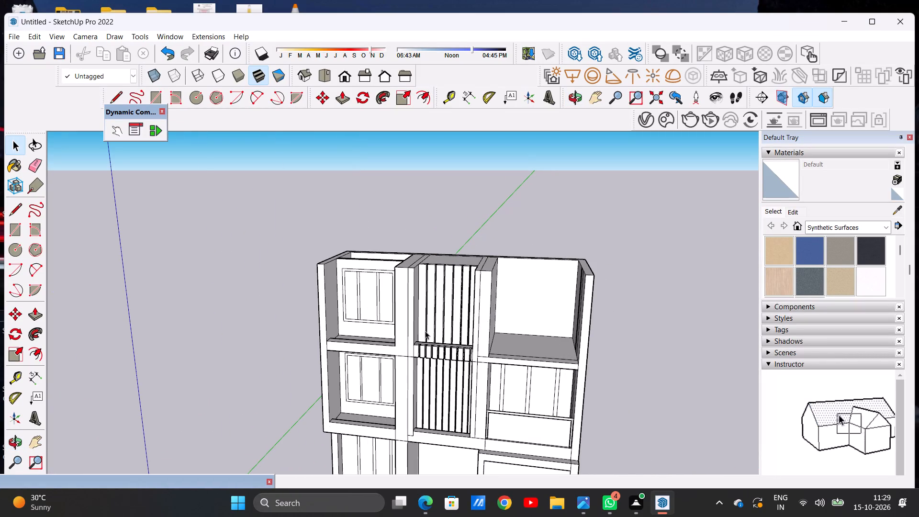
{"action": "middle_click_drag", "start_coordinate": [405, 330], "coordinate": [429, 303]}
{"action": "scroll", "coordinate": [430, 311], "scroll_direction": "down", "scroll_amount": 3}
{"action": "middle_click_drag", "start_coordinate": [535, 334], "coordinate": [548, 387]}
{"action": "scroll", "coordinate": [531, 342], "scroll_direction": "up", "scroll_amount": 2}
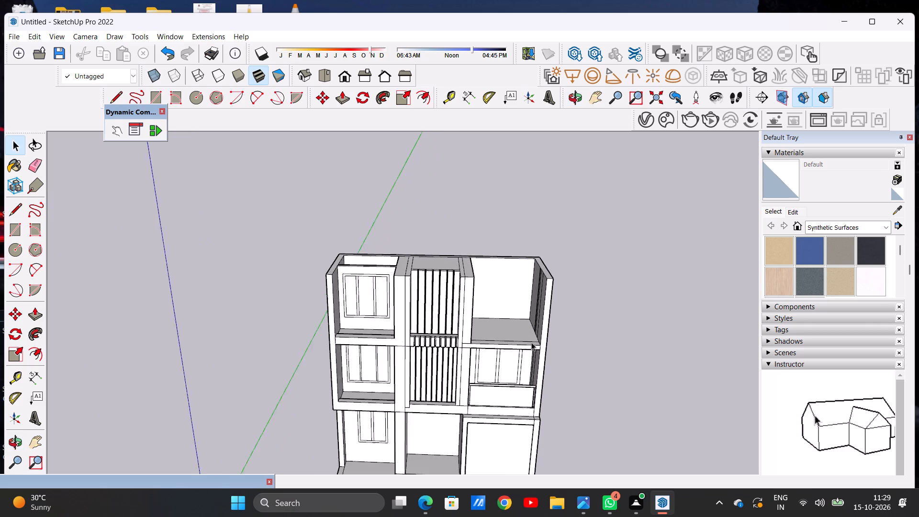
Examine the top storey's open right bay, its floor, front ledge and side wall, against the windowed right bay below.
{"action": "scroll", "coordinate": [531, 342], "scroll_direction": "up", "scroll_amount": 1}
{"action": "scroll", "coordinate": [531, 342], "scroll_direction": "down", "scroll_amount": 1}
{"action": "scroll", "coordinate": [531, 342], "scroll_direction": "up", "scroll_amount": 11}
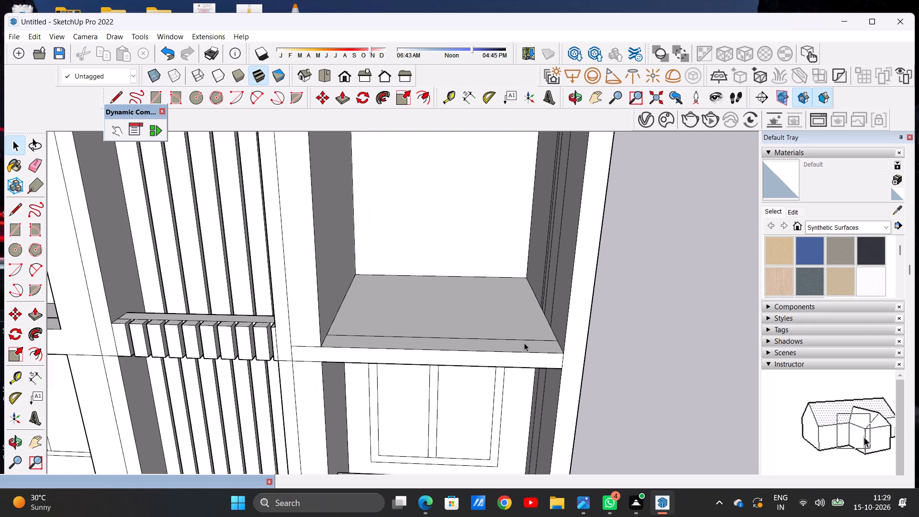
{"action": "scroll", "coordinate": [458, 325], "scroll_direction": "down", "scroll_amount": 7}
{"action": "middle_click_drag", "start_coordinate": [439, 276], "coordinate": [510, 350]}
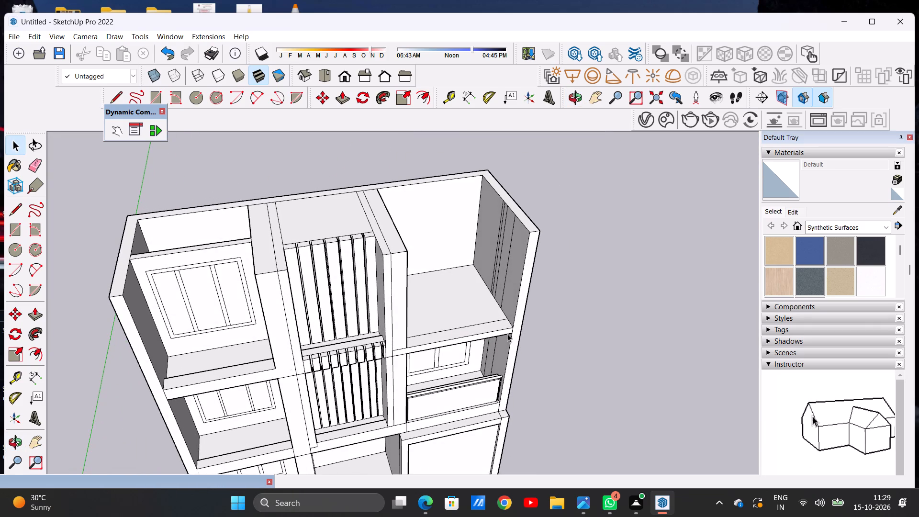
{"action": "scroll", "coordinate": [502, 264], "scroll_direction": "up", "scroll_amount": 1}
{"action": "scroll", "coordinate": [502, 264], "scroll_direction": "down", "scroll_amount": 1}
{"action": "scroll", "coordinate": [502, 264], "scroll_direction": "up", "scroll_amount": 5}
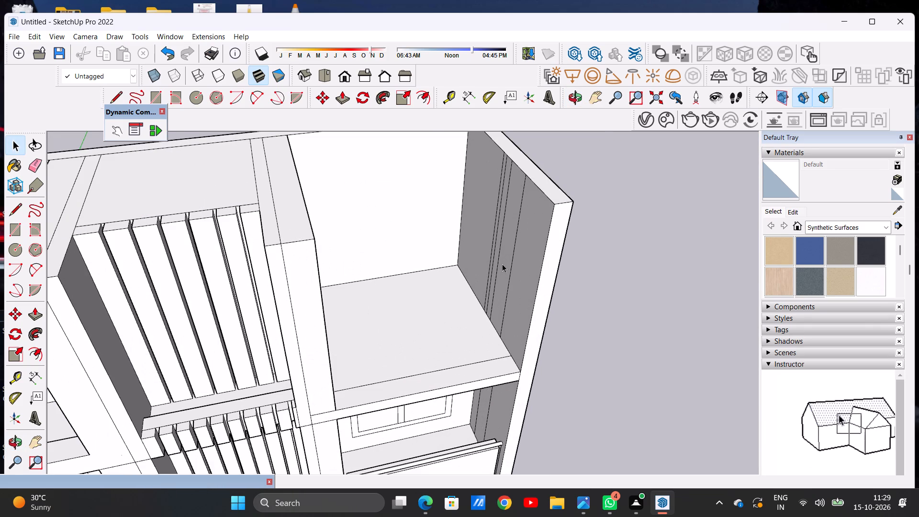
{"action": "scroll", "coordinate": [472, 296], "scroll_direction": "down", "scroll_amount": 1}
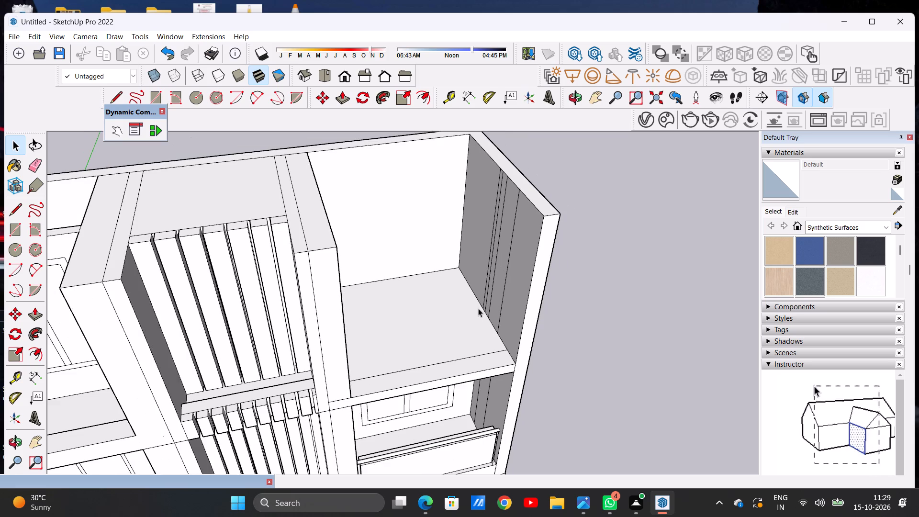
{"action": "scroll", "coordinate": [478, 308], "scroll_direction": "down", "scroll_amount": 3}
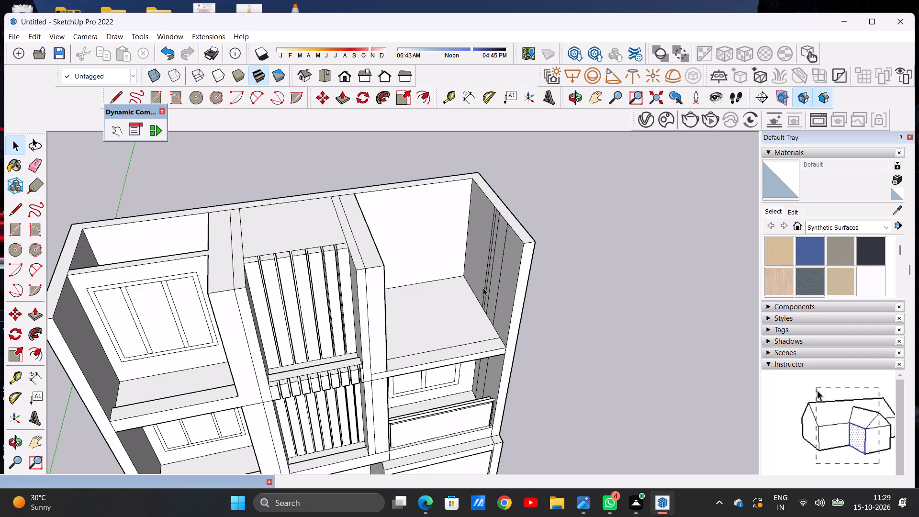
{"action": "scroll", "coordinate": [448, 415], "scroll_direction": "down", "scroll_amount": 1}
{"action": "scroll", "coordinate": [519, 299], "scroll_direction": "down", "scroll_amount": 4}
{"action": "scroll", "coordinate": [514, 303], "scroll_direction": "up", "scroll_amount": 7}
{"action": "middle_click_drag", "start_coordinate": [452, 337], "coordinate": [430, 283]}
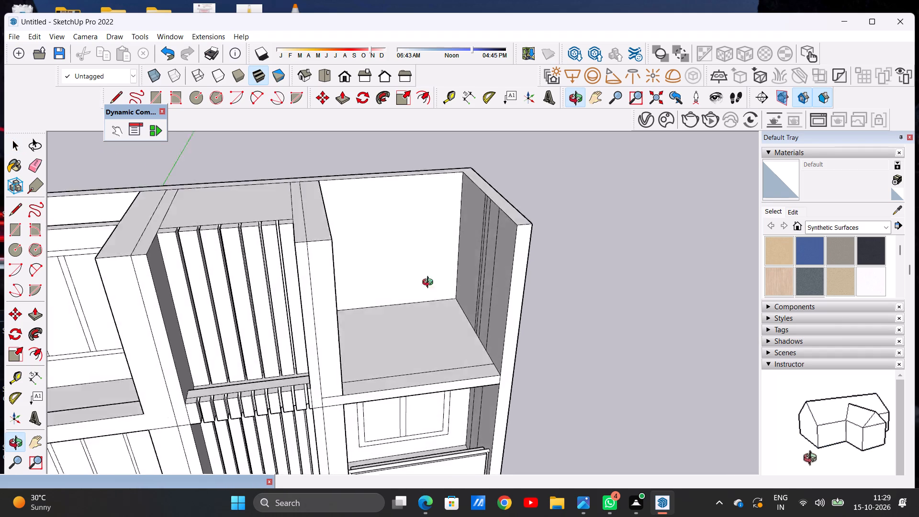
{"action": "middle_click_drag", "start_coordinate": [430, 283], "coordinate": [423, 277]}
{"action": "middle_click", "coordinate": [423, 277]}
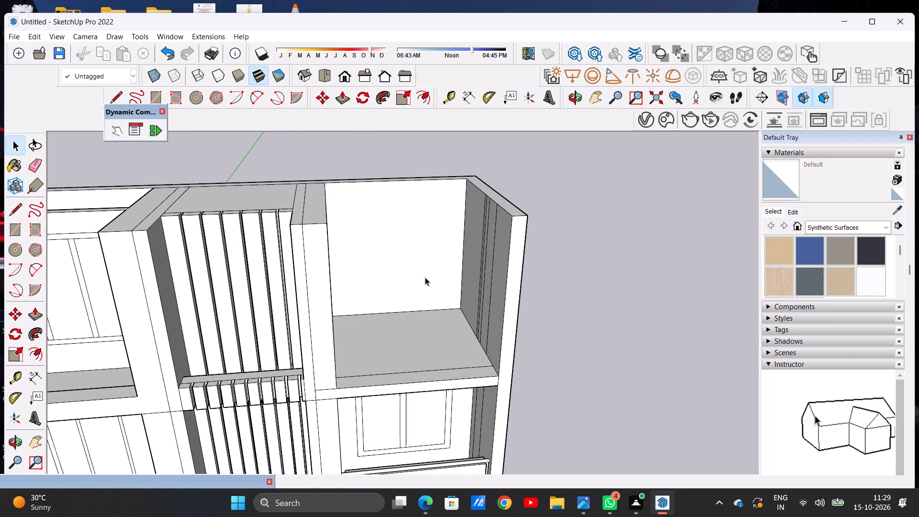
{"action": "scroll", "coordinate": [475, 261], "scroll_direction": "down", "scroll_amount": 4}
{"action": "middle_click_drag", "start_coordinate": [496, 295], "coordinate": [500, 348]}
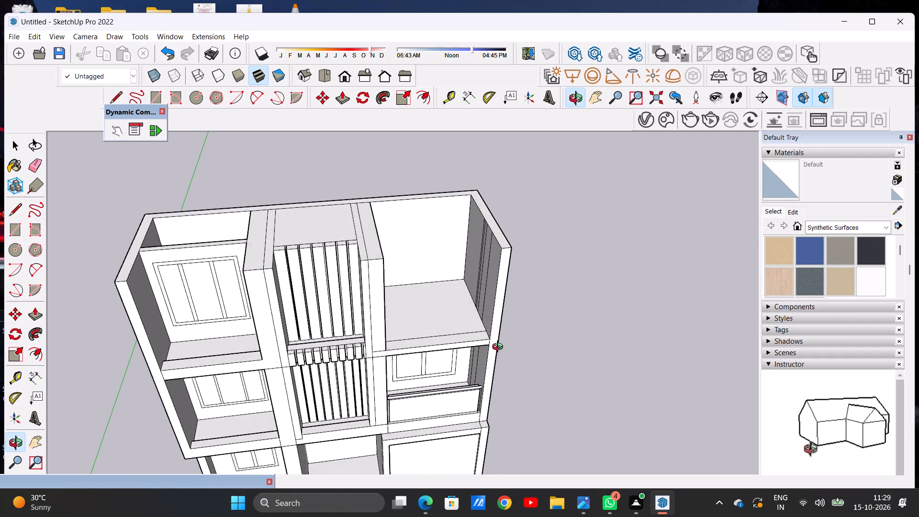
{"action": "middle_click_drag", "start_coordinate": [500, 348], "coordinate": [499, 348]}
{"action": "scroll", "coordinate": [470, 339], "scroll_direction": "up", "scroll_amount": 15}
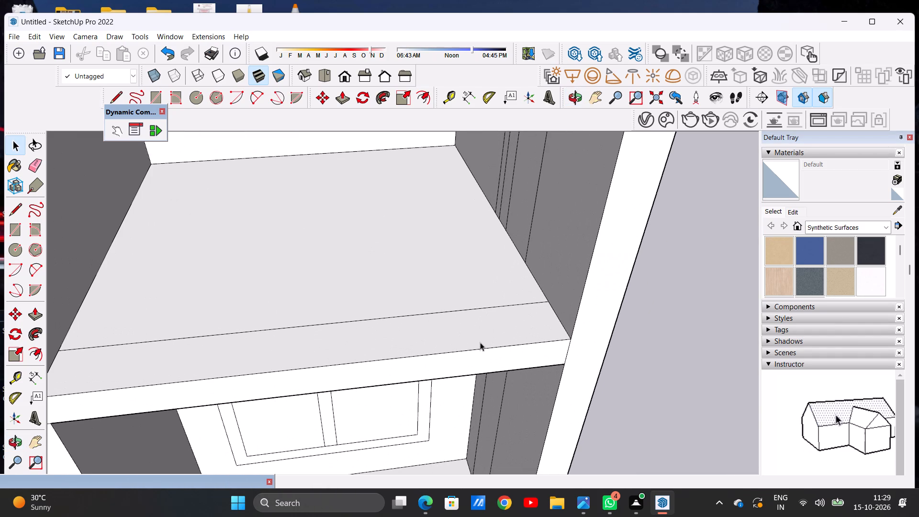
{"action": "scroll", "coordinate": [484, 346], "scroll_direction": "down", "scroll_amount": 15}
{"action": "scroll", "coordinate": [485, 267], "scroll_direction": "up", "scroll_amount": 8}
{"action": "middle_click_drag", "start_coordinate": [488, 267], "coordinate": [509, 254]}
{"action": "scroll", "coordinate": [441, 333], "scroll_direction": "down", "scroll_amount": 5}
{"action": "scroll", "coordinate": [485, 256], "scroll_direction": "up", "scroll_amount": 2}
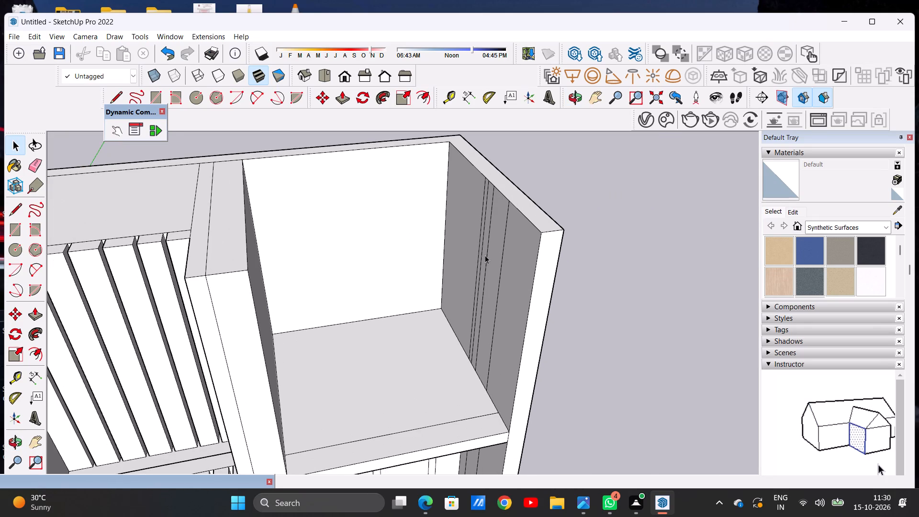
{"action": "scroll", "coordinate": [485, 255], "scroll_direction": "down", "scroll_amount": 7}
{"action": "middle_click_drag", "start_coordinate": [490, 266], "coordinate": [400, 283]}
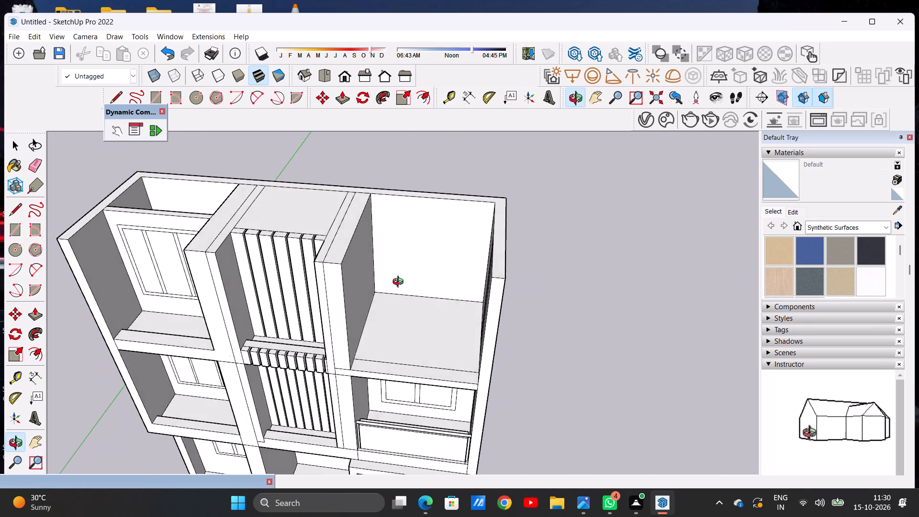
{"action": "middle_click_drag", "start_coordinate": [400, 283], "coordinate": [400, 284]}
{"action": "scroll", "coordinate": [400, 284], "scroll_direction": "up", "scroll_amount": 1}
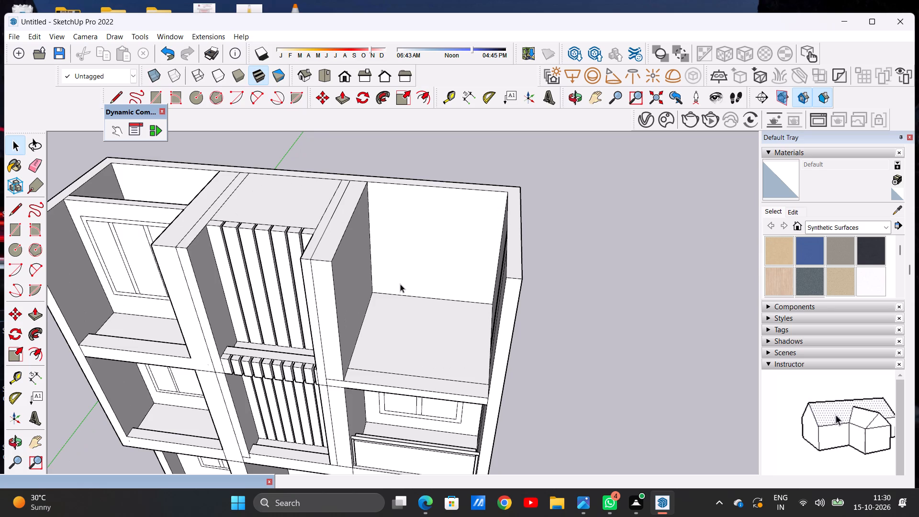
Compare the top storey's open right bay with the windowed bay below and the whole elevation.
{"action": "scroll", "coordinate": [401, 286], "scroll_direction": "down", "scroll_amount": 7}
{"action": "middle_click_drag", "start_coordinate": [404, 298], "coordinate": [511, 186]}
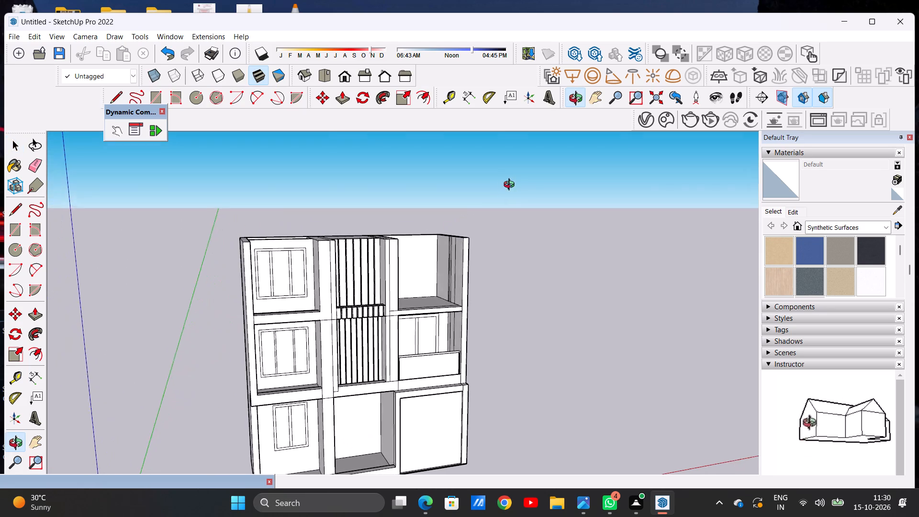
{"action": "middle_click_drag", "start_coordinate": [511, 186], "coordinate": [530, 189]}
{"action": "scroll", "coordinate": [445, 356], "scroll_direction": "up", "scroll_amount": 8}
{"action": "scroll", "coordinate": [443, 316], "scroll_direction": "up", "scroll_amount": 8}
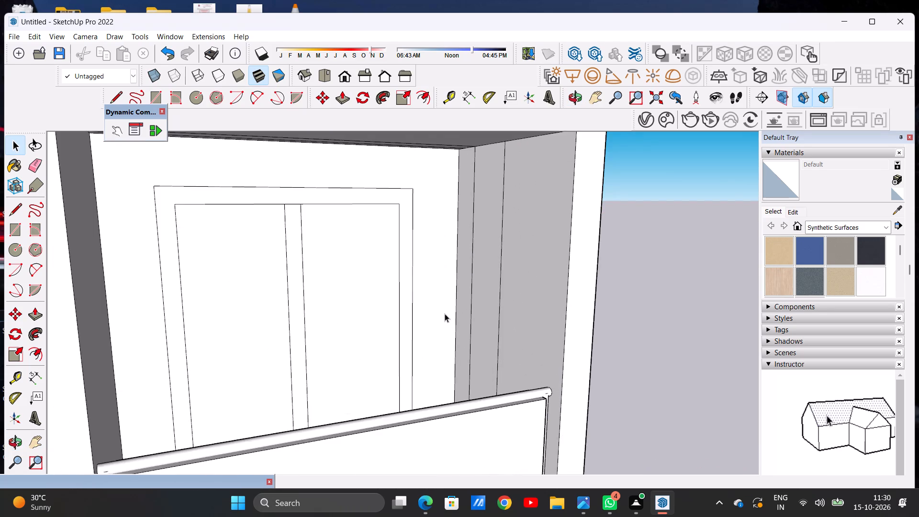
{"action": "scroll", "coordinate": [446, 321], "scroll_direction": "down", "scroll_amount": 5}
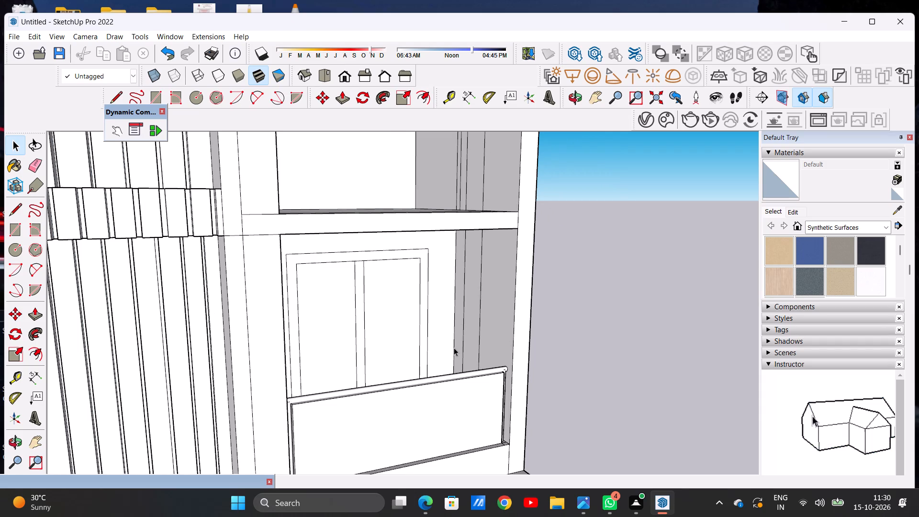
{"action": "scroll", "coordinate": [412, 355], "scroll_direction": "down", "scroll_amount": 15}
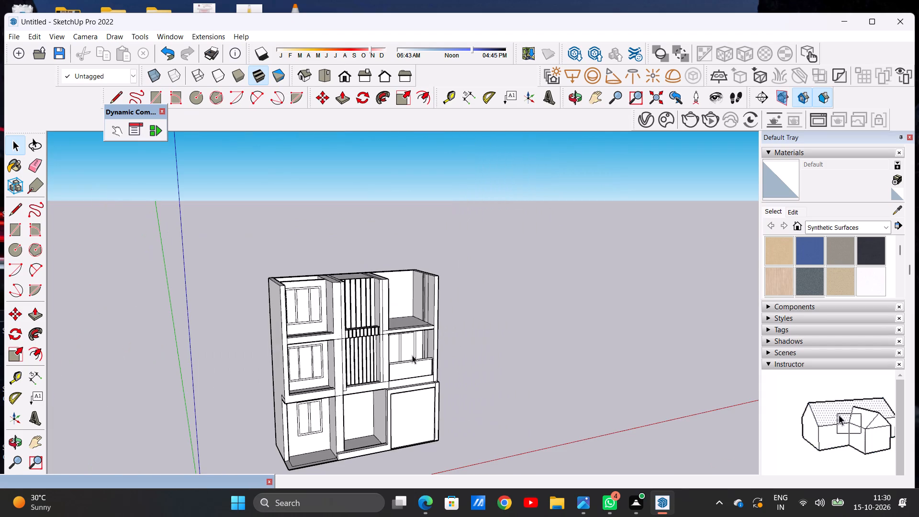
{"action": "middle_click_drag", "start_coordinate": [423, 302], "coordinate": [345, 348]}
{"action": "scroll", "coordinate": [481, 253], "scroll_direction": "up", "scroll_amount": 2}
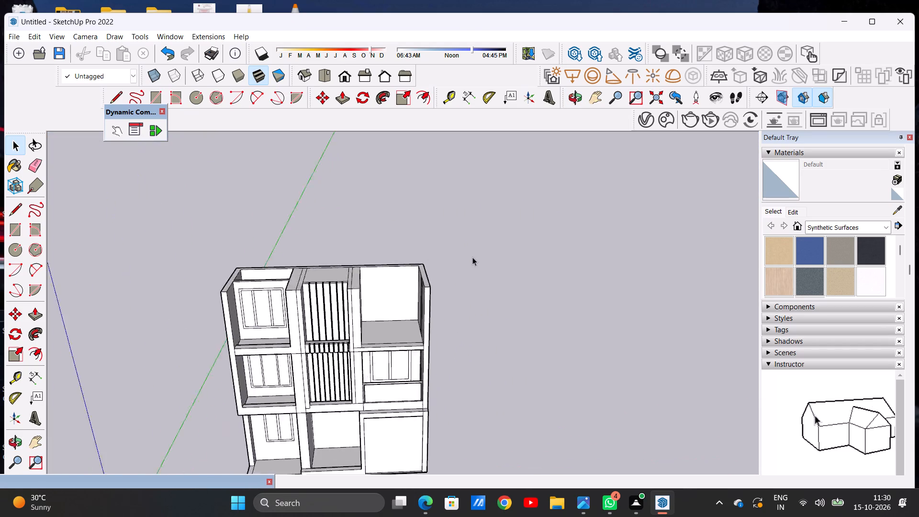
{"action": "scroll", "coordinate": [472, 257], "scroll_direction": "up", "scroll_amount": 7}
{"action": "scroll", "coordinate": [381, 278], "scroll_direction": "down", "scroll_amount": 1}
{"action": "scroll", "coordinate": [381, 280], "scroll_direction": "up", "scroll_amount": 1}
{"action": "scroll", "coordinate": [381, 280], "scroll_direction": "down", "scroll_amount": 1}
{"action": "scroll", "coordinate": [381, 280], "scroll_direction": "up", "scroll_amount": 3}
Erase the three closely spaced vertical lines on the inner face of the top-storey right bay's outer side wall.
{"action": "middle_click_drag", "start_coordinate": [360, 319], "coordinate": [388, 321]}
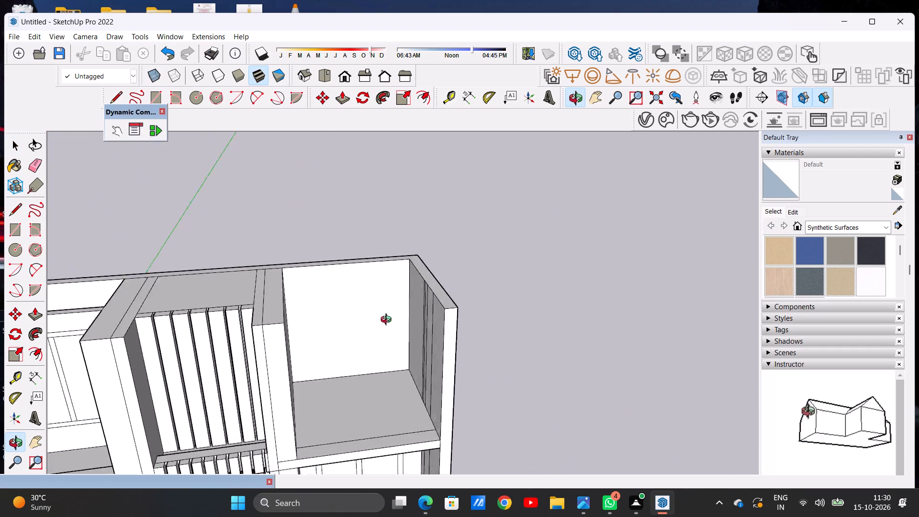
{"action": "middle_click_drag", "start_coordinate": [388, 321], "coordinate": [492, 343]}
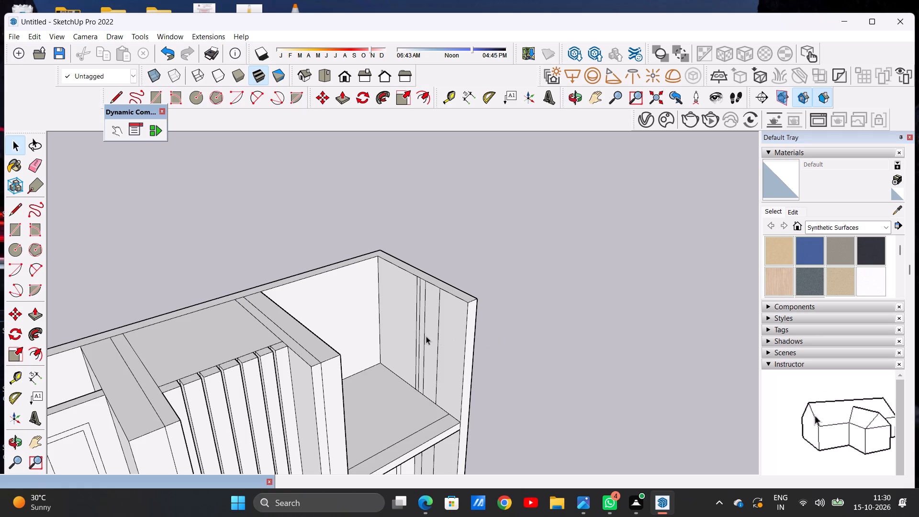
{"action": "scroll", "coordinate": [425, 336], "scroll_direction": "up", "scroll_amount": 7}
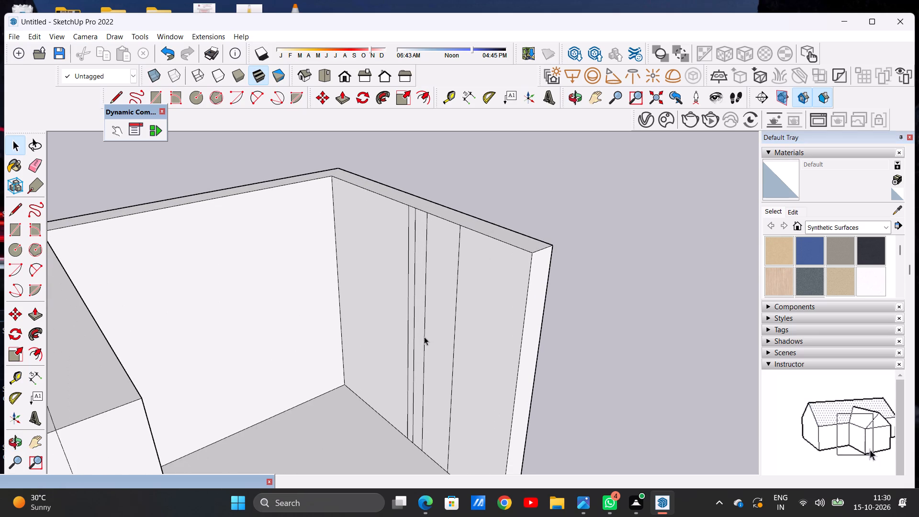
{"action": "key", "text": "e"}
{"action": "scroll", "coordinate": [424, 337], "scroll_direction": "up", "scroll_amount": 9}
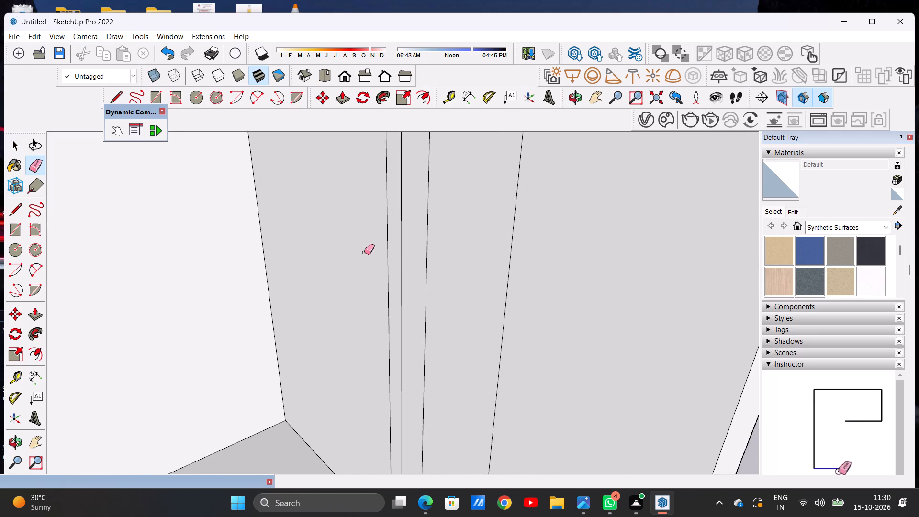
{"action": "left_click_drag", "start_coordinate": [380, 258], "coordinate": [416, 268]}
{"action": "left_click_drag", "start_coordinate": [404, 262], "coordinate": [380, 260]}
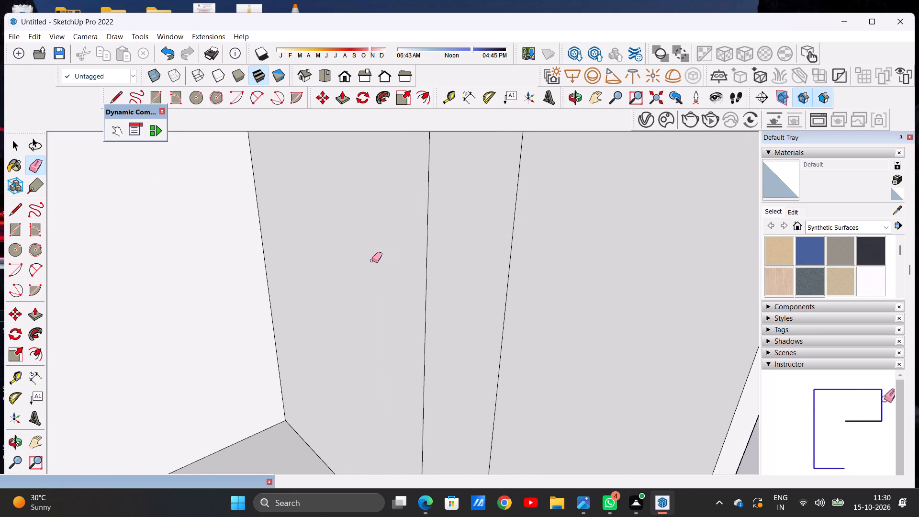
{"action": "left_click_drag", "start_coordinate": [435, 265], "coordinate": [424, 259]}
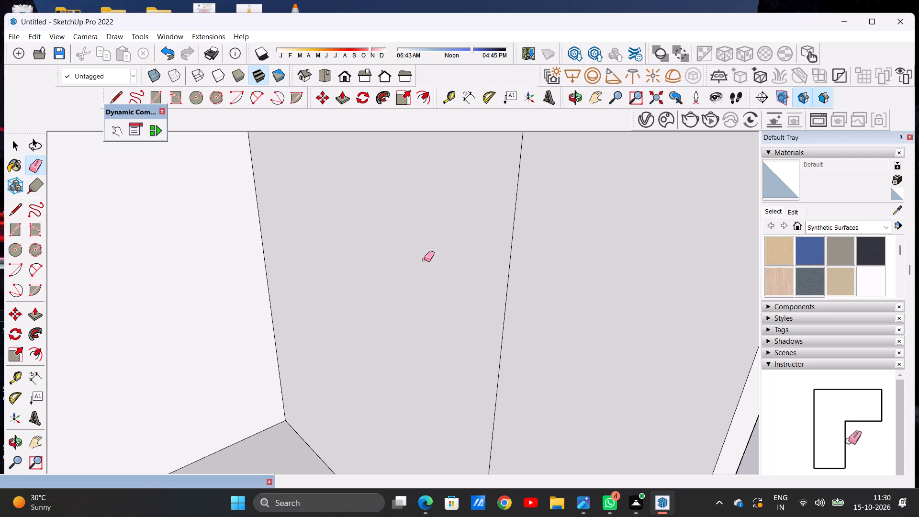
{"action": "key", "text": "space"}
Erase the remaining vertical line on the same side wall so its inner face is one plain surface.
{"action": "scroll", "coordinate": [458, 374], "scroll_direction": "down", "scroll_amount": 14}
{"action": "middle_click_drag", "start_coordinate": [462, 355], "coordinate": [349, 359]}
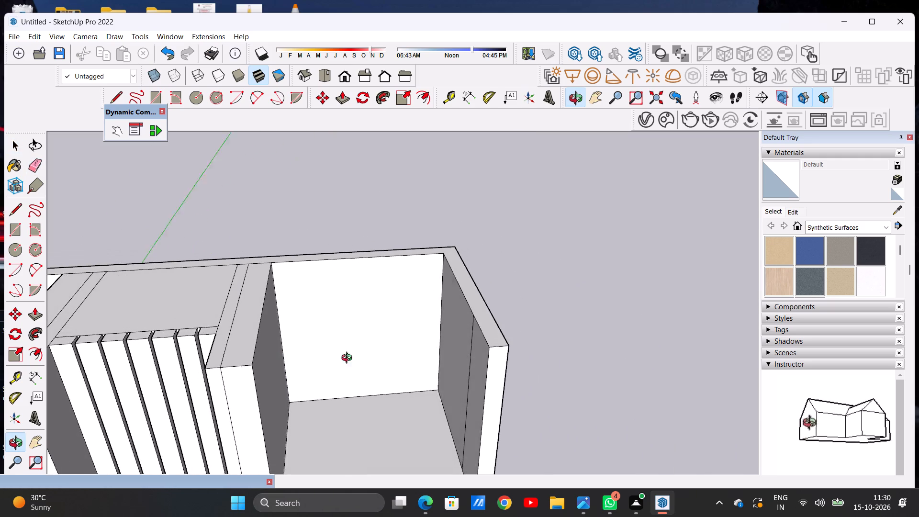
{"action": "middle_click_drag", "start_coordinate": [349, 359], "coordinate": [350, 359]}
{"action": "scroll", "coordinate": [406, 306], "scroll_direction": "down", "scroll_amount": 6}
{"action": "scroll", "coordinate": [412, 364], "scroll_direction": "down", "scroll_amount": 1}
{"action": "scroll", "coordinate": [414, 366], "scroll_direction": "up", "scroll_amount": 6}
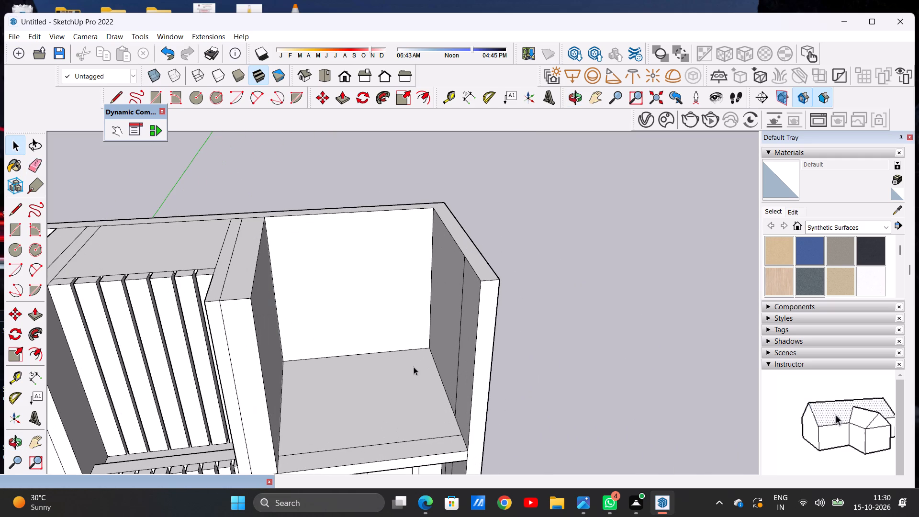
{"action": "scroll", "coordinate": [461, 338], "scroll_direction": "up", "scroll_amount": 8}
{"action": "middle_click_drag", "start_coordinate": [451, 328], "coordinate": [502, 320]}
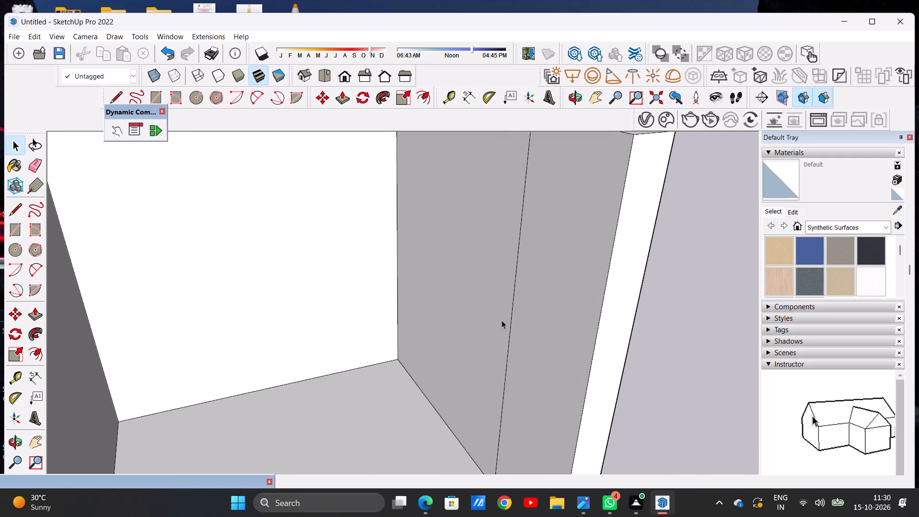
{"action": "key", "text": "e"}
{"action": "left_click_drag", "start_coordinate": [519, 303], "coordinate": [495, 296]}
{"action": "key", "text": "space"}
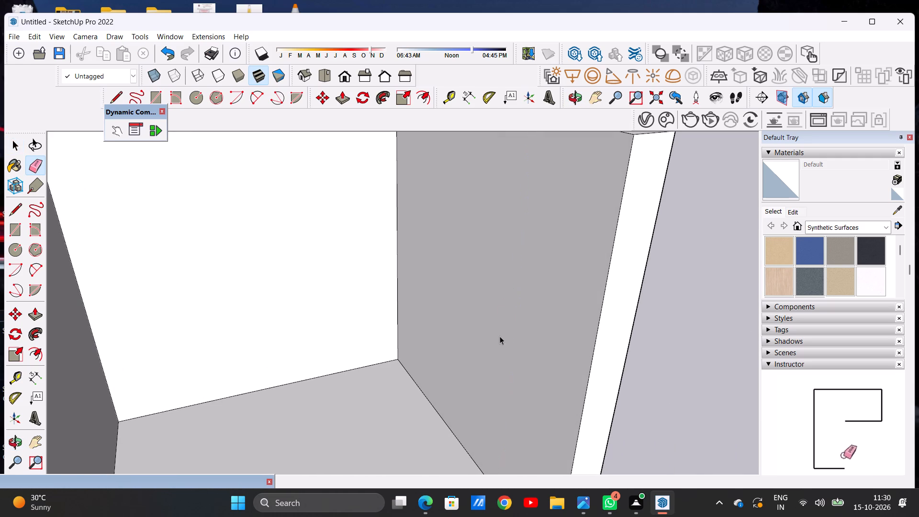
Push/Pull the top-storey right bay's back wall forward, reducing the depth of the recess.
{"action": "scroll", "coordinate": [499, 382], "scroll_direction": "down", "scroll_amount": 12}
{"action": "middle_click_drag", "start_coordinate": [480, 355], "coordinate": [343, 375]}
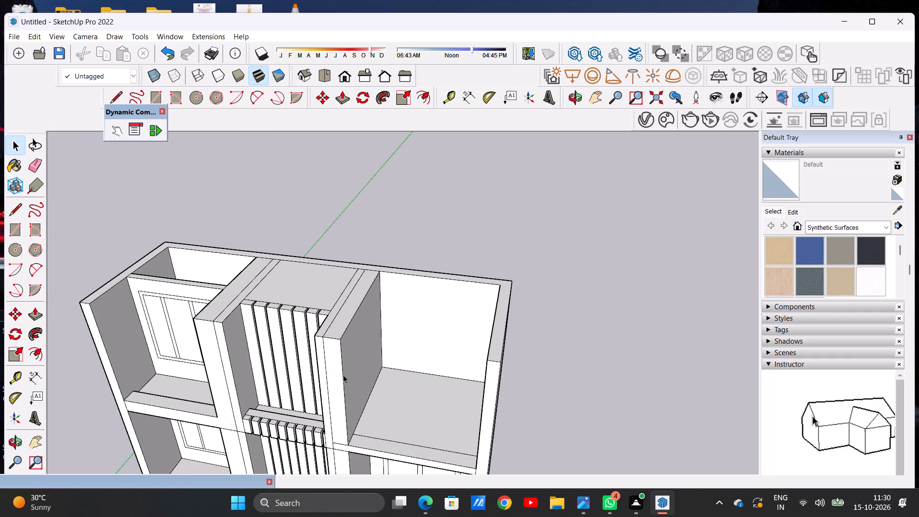
{"action": "key", "text": "p"}
{"action": "left_click", "coordinate": [400, 299]}
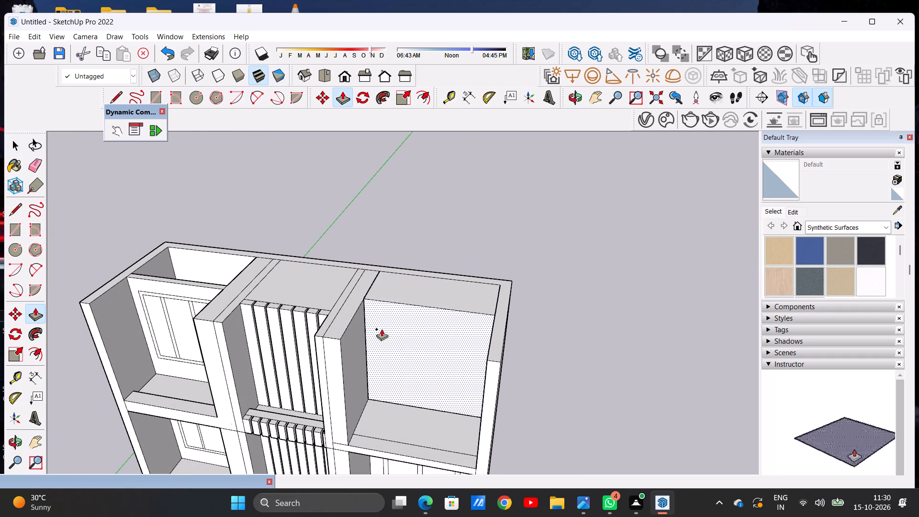
{"action": "scroll", "coordinate": [383, 327], "scroll_direction": "down", "scroll_amount": 8}
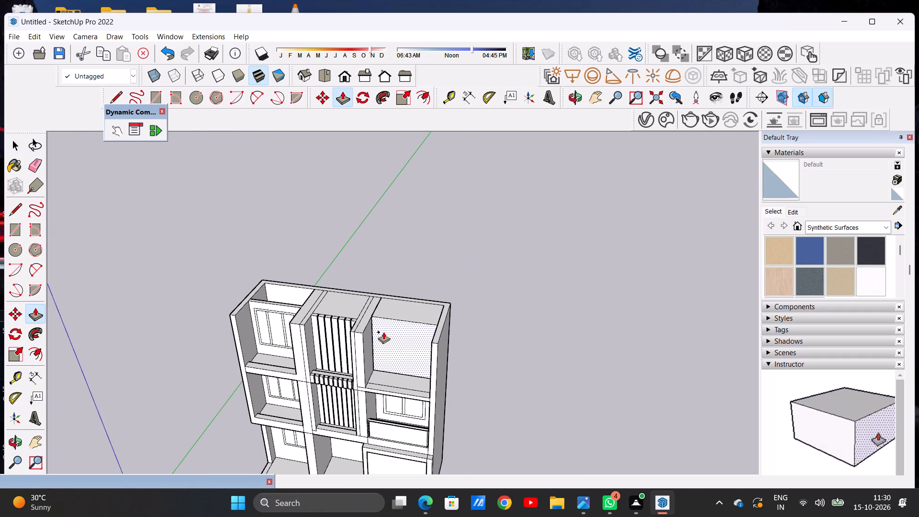
{"action": "left_click", "coordinate": [384, 331]}
{"action": "key", "text": "space"}
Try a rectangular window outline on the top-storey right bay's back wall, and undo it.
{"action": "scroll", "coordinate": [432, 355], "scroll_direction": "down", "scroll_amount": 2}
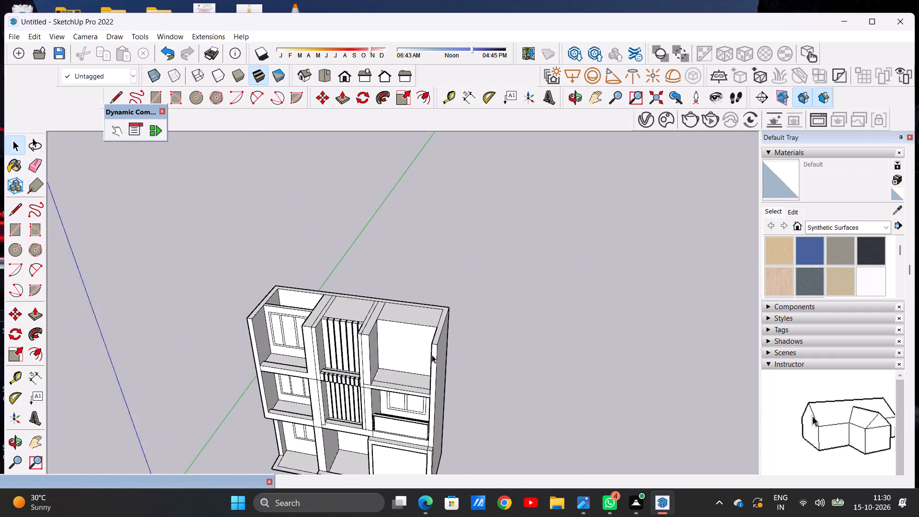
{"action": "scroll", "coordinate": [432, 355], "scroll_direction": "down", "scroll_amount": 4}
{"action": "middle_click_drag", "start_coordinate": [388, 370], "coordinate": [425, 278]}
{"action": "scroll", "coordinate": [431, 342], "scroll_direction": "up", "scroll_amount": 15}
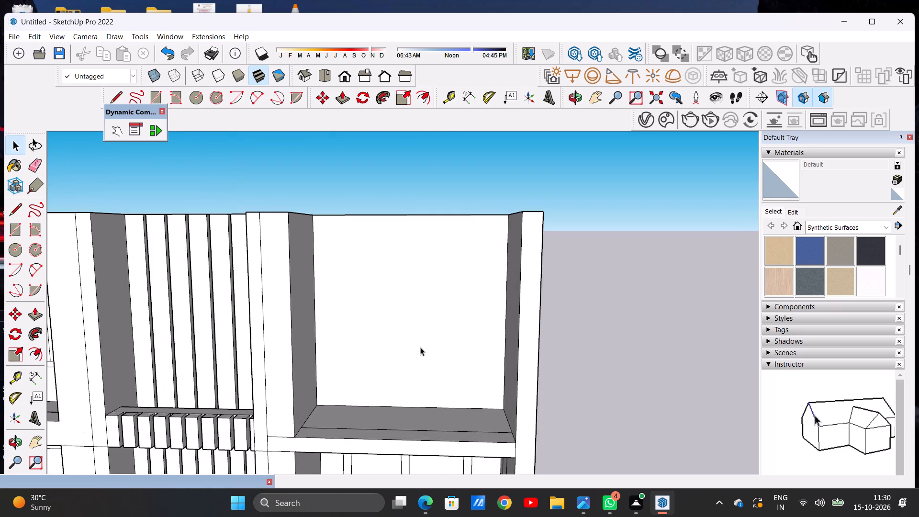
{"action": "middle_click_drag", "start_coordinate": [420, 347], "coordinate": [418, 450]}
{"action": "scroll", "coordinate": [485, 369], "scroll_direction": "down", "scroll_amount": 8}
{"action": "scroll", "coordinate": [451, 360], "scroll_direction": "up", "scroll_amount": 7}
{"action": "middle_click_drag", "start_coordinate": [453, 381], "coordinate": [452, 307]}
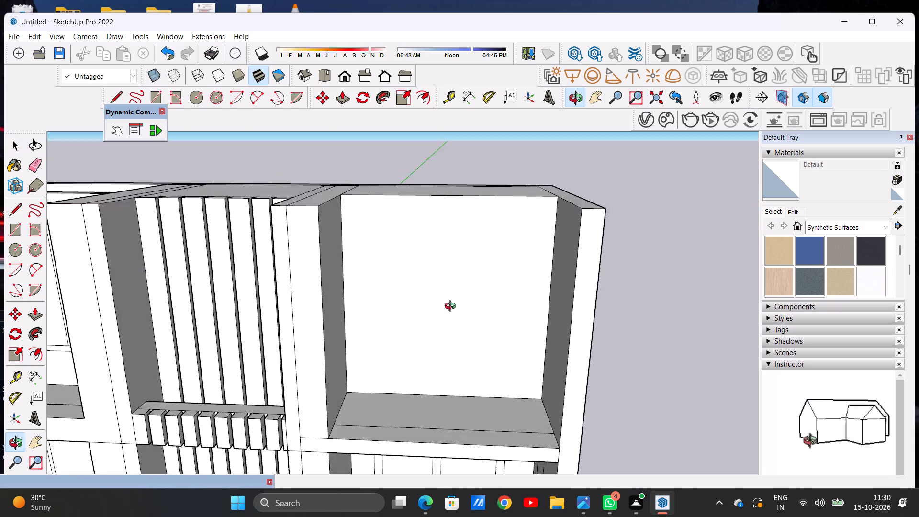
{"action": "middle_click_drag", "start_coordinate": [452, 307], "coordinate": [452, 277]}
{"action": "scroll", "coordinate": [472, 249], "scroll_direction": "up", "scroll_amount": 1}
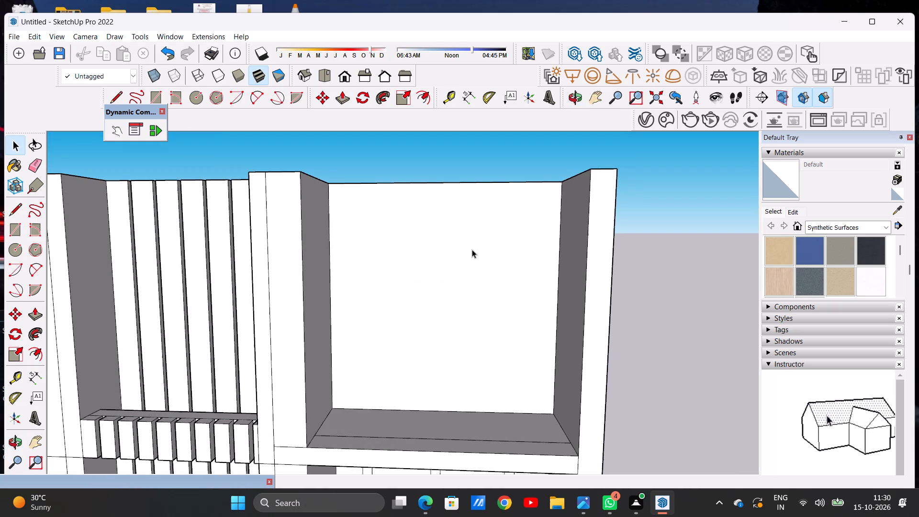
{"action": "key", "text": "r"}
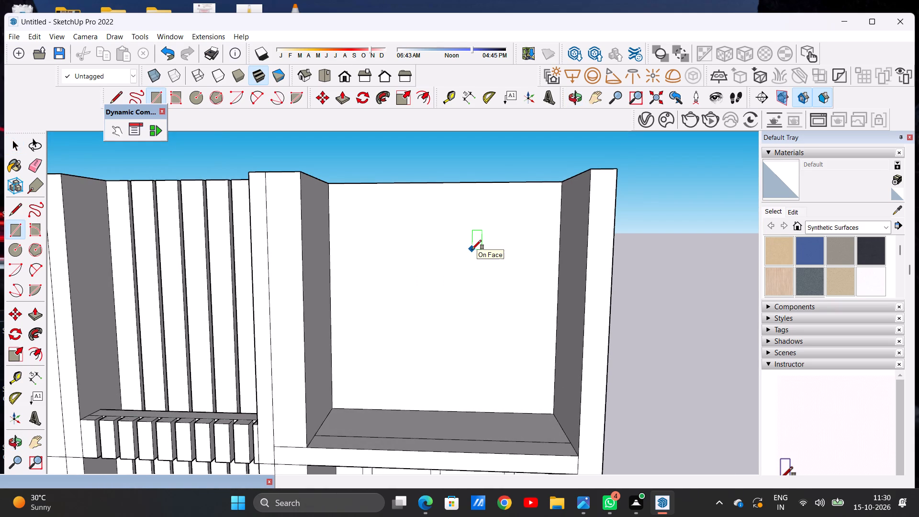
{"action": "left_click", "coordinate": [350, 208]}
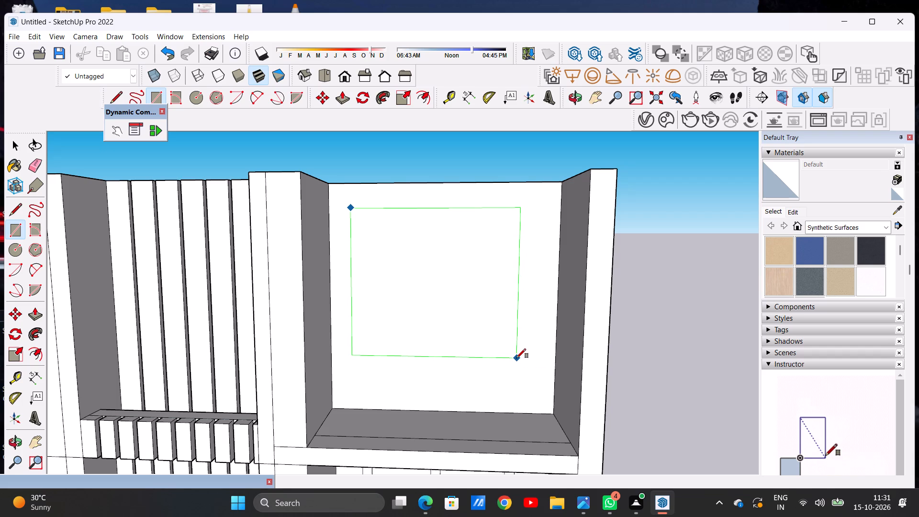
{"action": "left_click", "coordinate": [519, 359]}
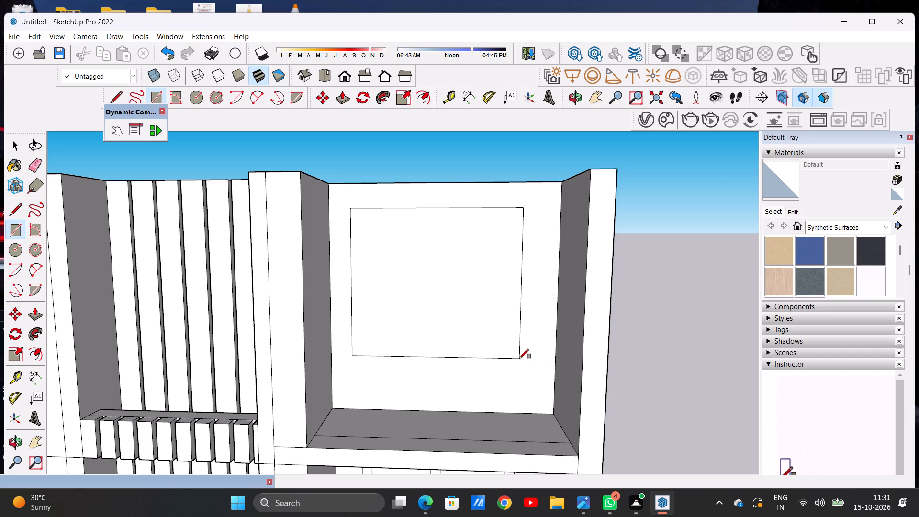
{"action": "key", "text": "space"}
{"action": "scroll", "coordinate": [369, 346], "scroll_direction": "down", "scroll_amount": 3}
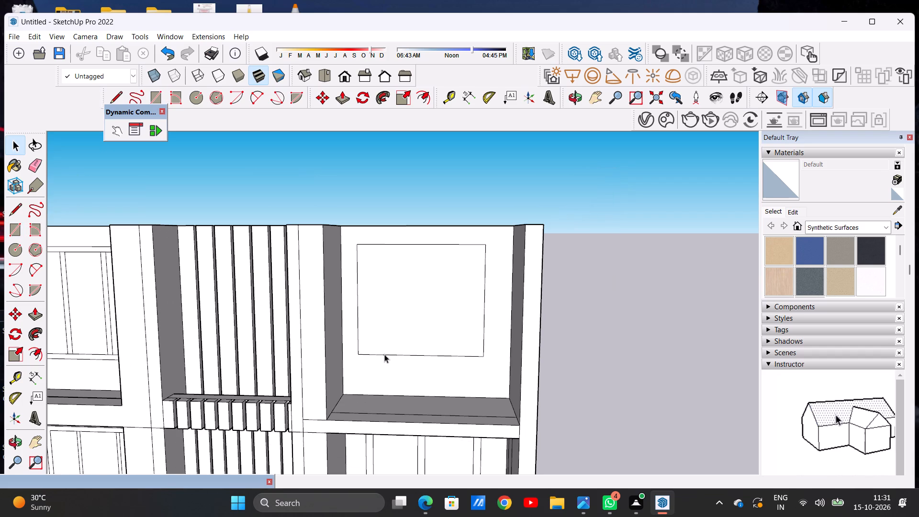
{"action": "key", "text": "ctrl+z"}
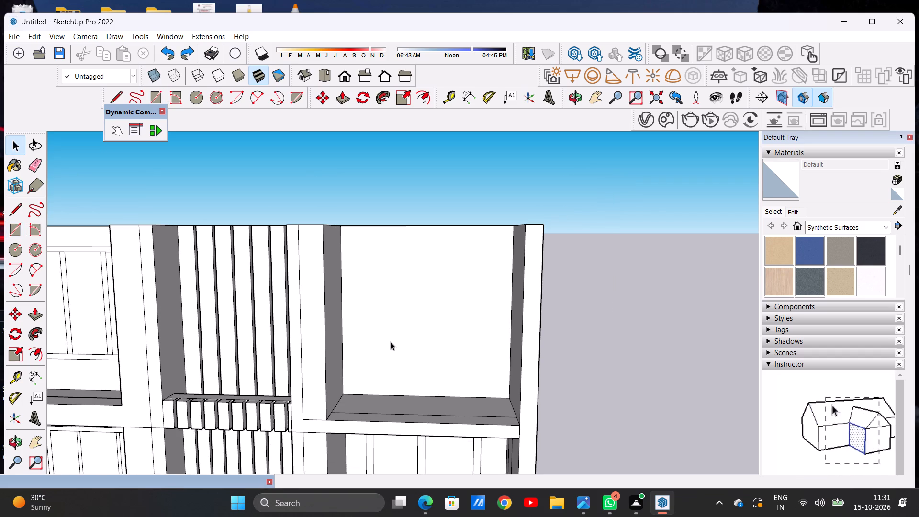
Draw a rectangular window outline on the top-storey right bay's back wall, inset from the side walls and top edge.
{"action": "key", "text": "r"}
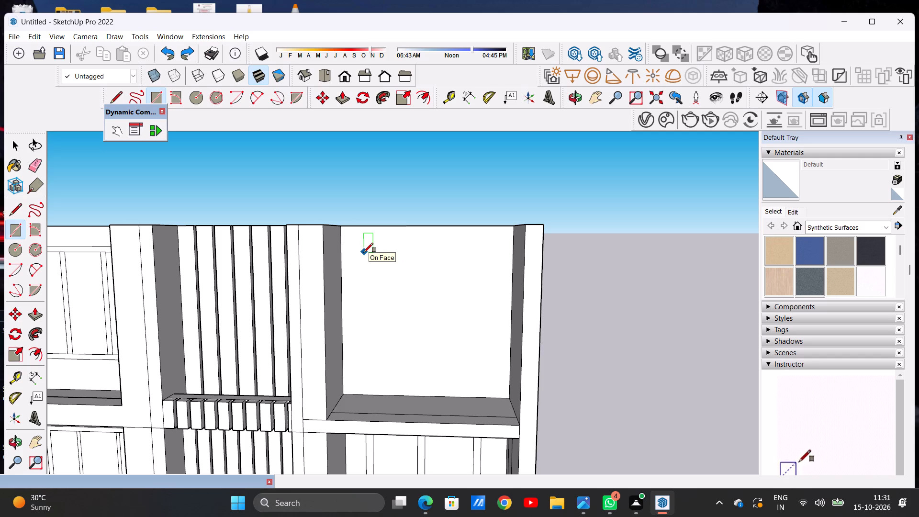
{"action": "left_click", "coordinate": [364, 252]}
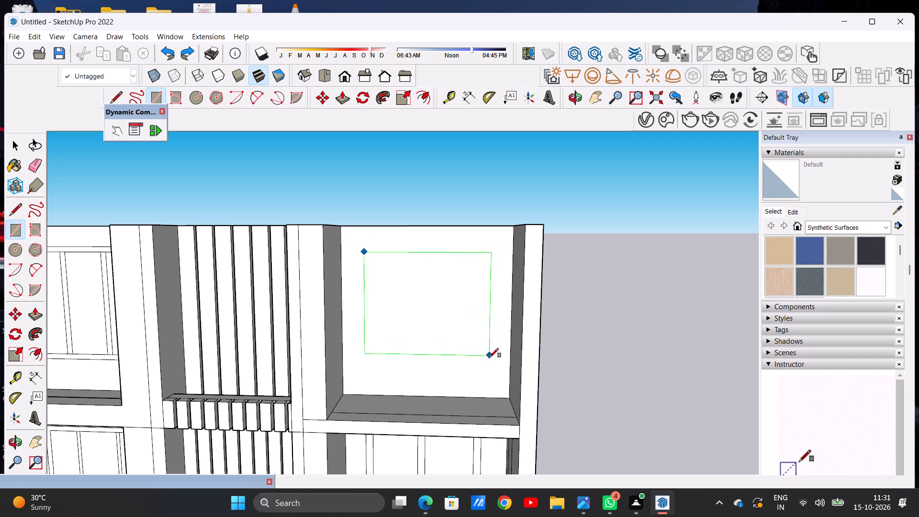
{"action": "left_click", "coordinate": [489, 360]}
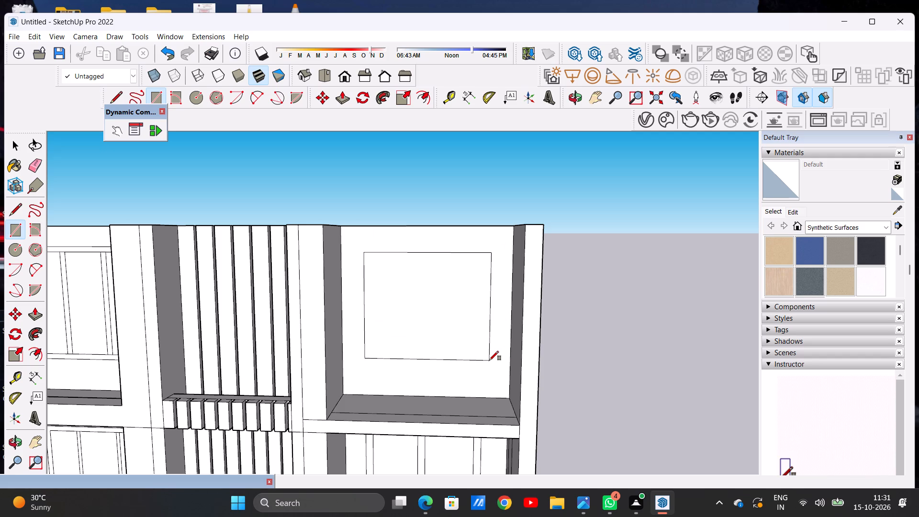
{"action": "key", "text": "space"}
Offset the window rectangle slightly inward to form a narrow frame border.
{"action": "type", "text": "of"}
{"action": "scroll", "coordinate": [480, 384], "scroll_direction": "down", "scroll_amount": 7}
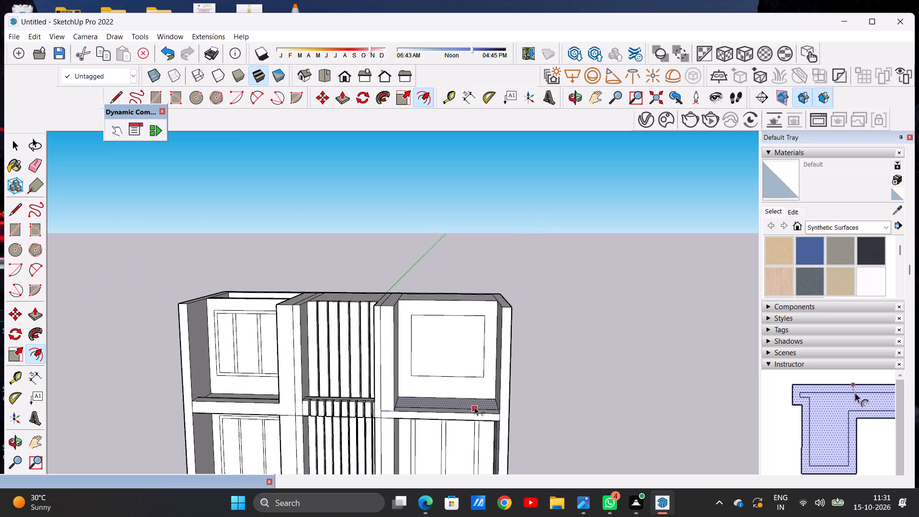
{"action": "scroll", "coordinate": [441, 323], "scroll_direction": "up", "scroll_amount": 10}
{"action": "left_click", "coordinate": [440, 321]}
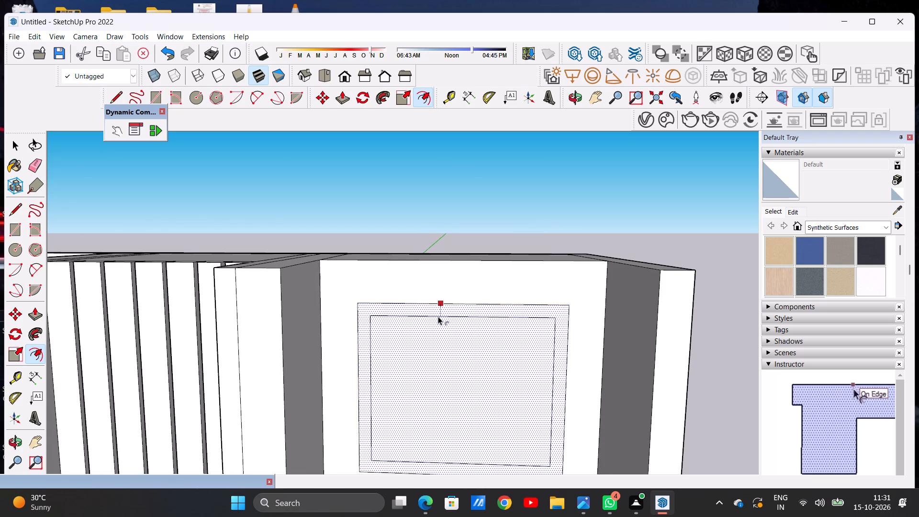
{"action": "left_click", "coordinate": [439, 315]}
{"action": "key", "text": "space"}
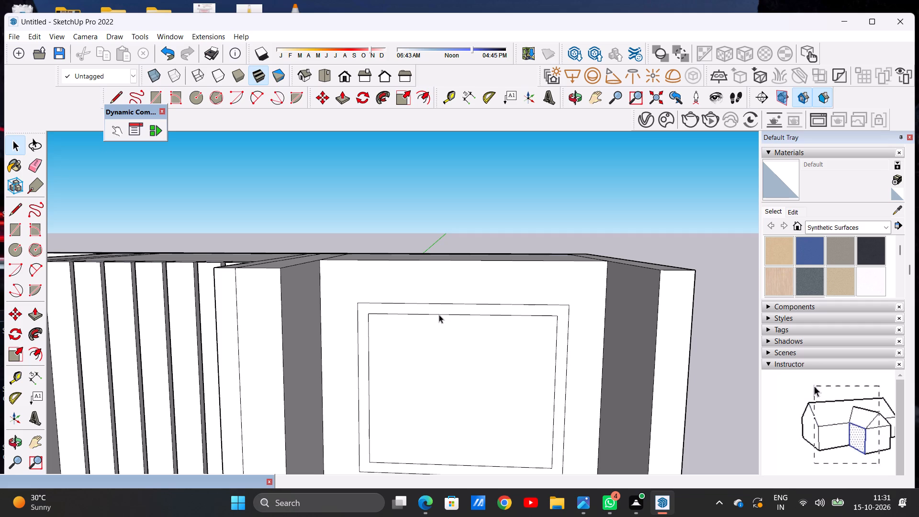
Undo the offset frame and the rectangular window outline on the top-storey right bay's back wall.
{"action": "key", "text": "l"}
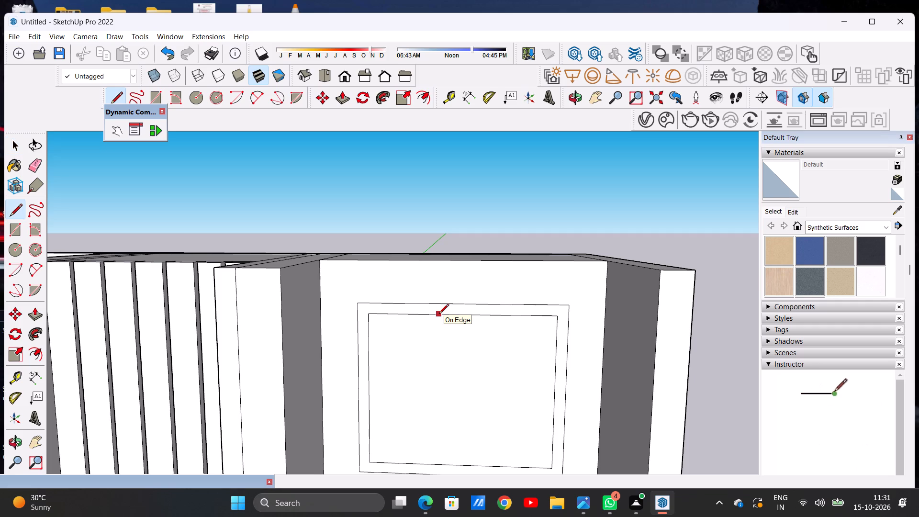
{"action": "scroll", "coordinate": [442, 411], "scroll_direction": "down", "scroll_amount": 10}
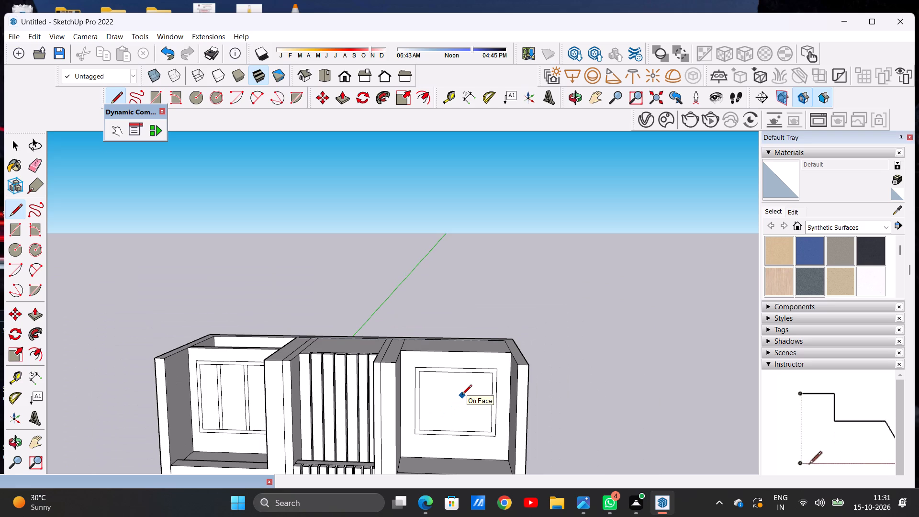
{"action": "scroll", "coordinate": [468, 440], "scroll_direction": "up", "scroll_amount": 6}
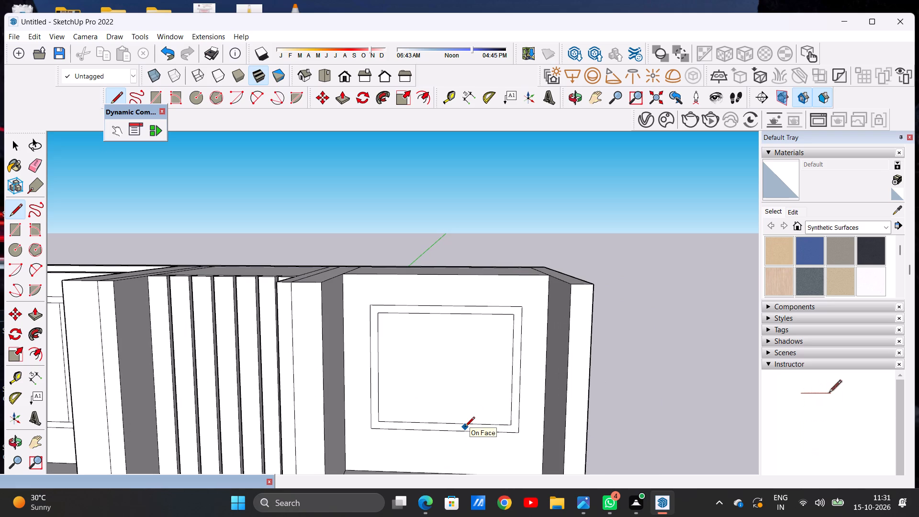
{"action": "key", "text": "ctrl+z"}
{"action": "key", "text": "ctrl+z"}
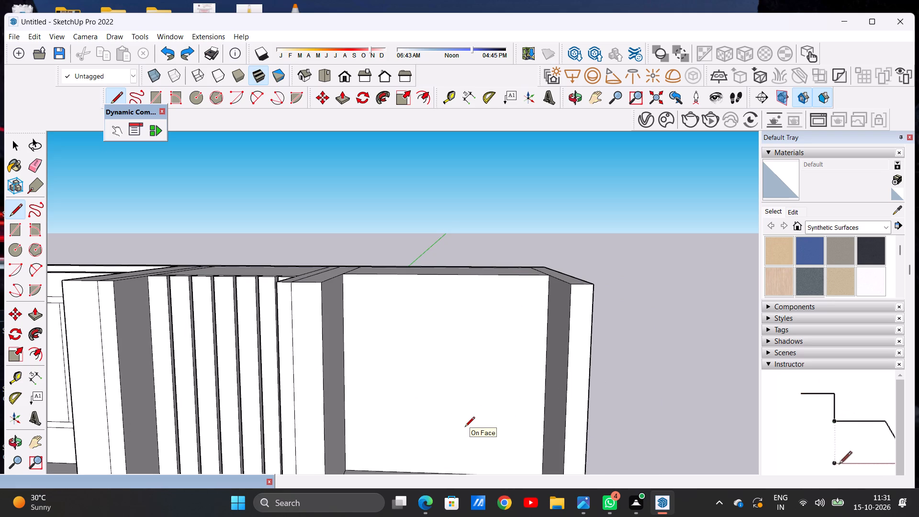
Draw a narrower, nearly square window rectangle on the top-storey right bay's back wall, centred with margins on all sides.
{"action": "key", "text": "space"}
{"action": "type", "text": "r"}
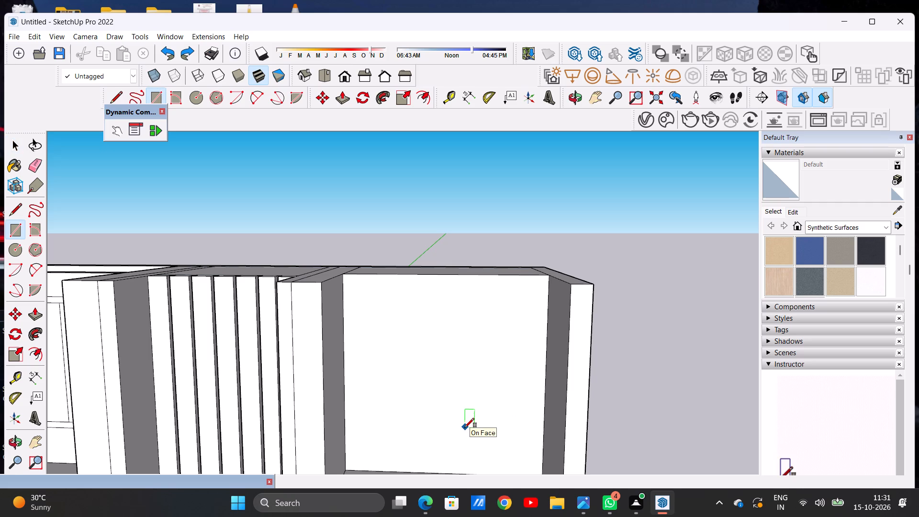
{"action": "scroll", "coordinate": [465, 423], "scroll_direction": "down", "scroll_amount": 10}
{"action": "middle_click_drag", "start_coordinate": [468, 423], "coordinate": [482, 395]}
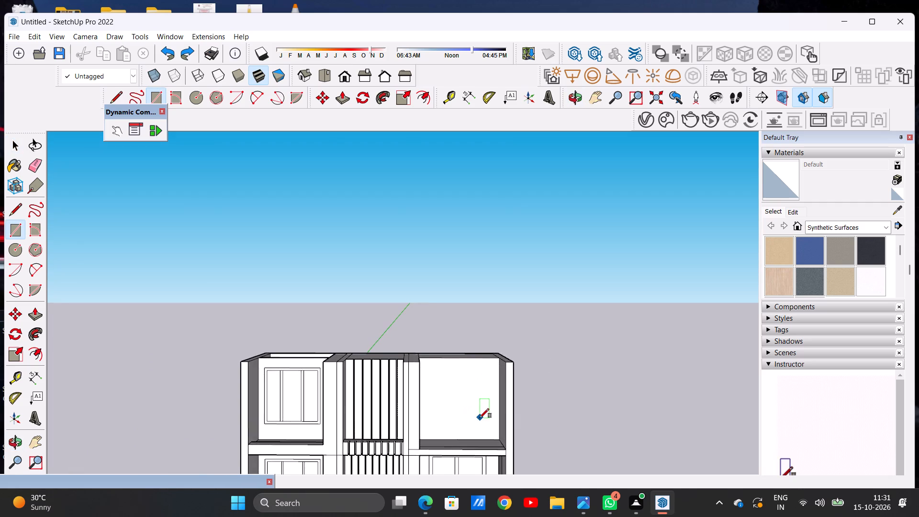
{"action": "scroll", "coordinate": [480, 418], "scroll_direction": "up", "scroll_amount": 2}
{"action": "scroll", "coordinate": [436, 383], "scroll_direction": "up", "scroll_amount": 5}
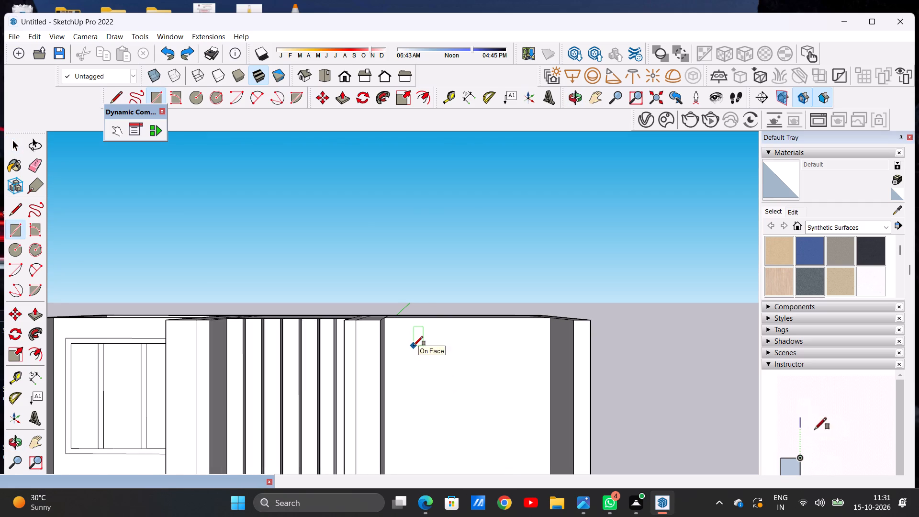
{"action": "left_click", "coordinate": [414, 346]}
{"action": "scroll", "coordinate": [492, 361], "scroll_direction": "down", "scroll_amount": 6}
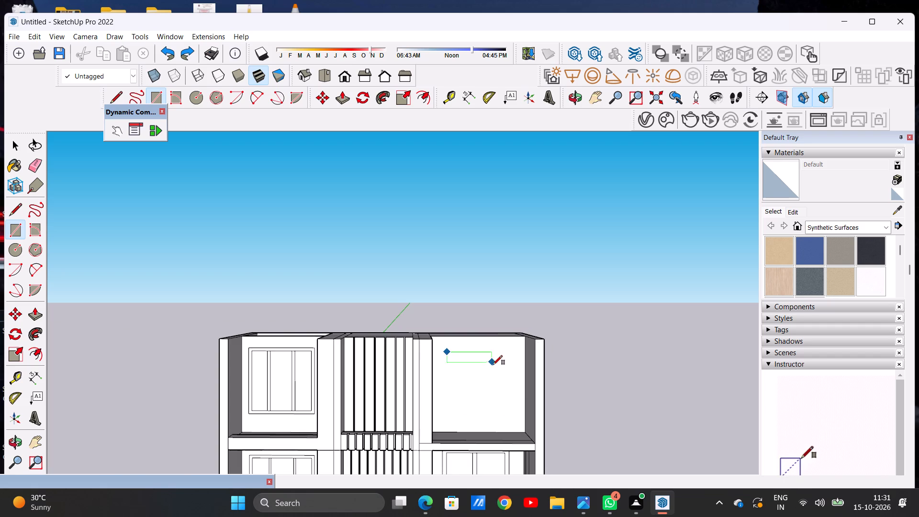
{"action": "scroll", "coordinate": [505, 414], "scroll_direction": "up", "scroll_amount": 5}
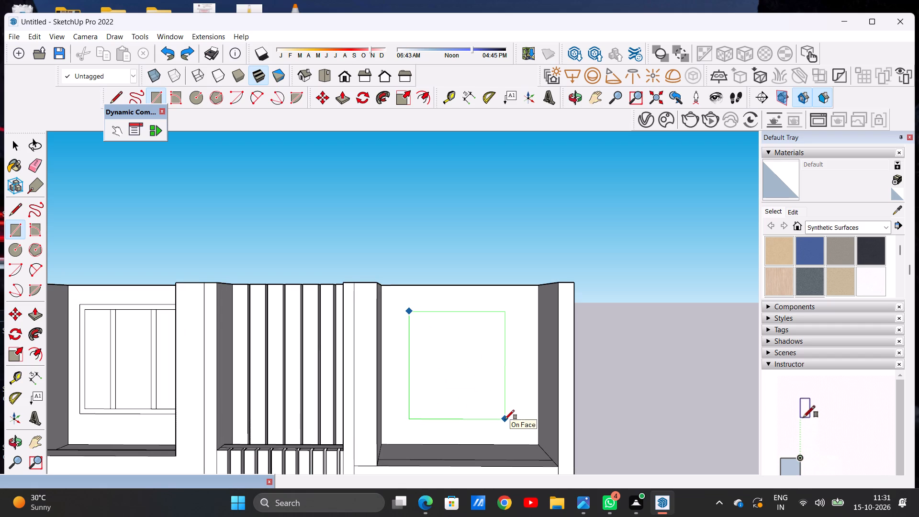
{"action": "left_click", "coordinate": [505, 419]}
{"action": "key", "text": "space"}
Offset the new window rectangle slightly inward to form a narrow frame border.
{"action": "scroll", "coordinate": [504, 388], "scroll_direction": "up", "scroll_amount": 2}
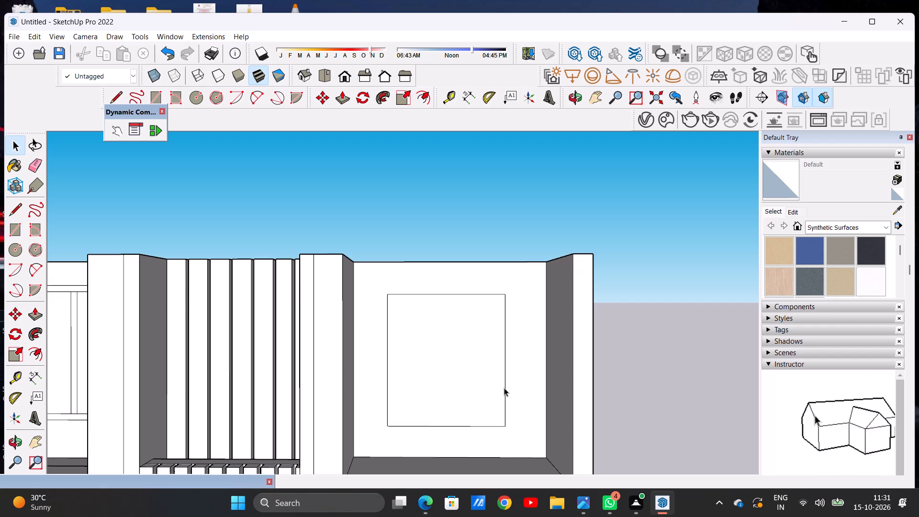
{"action": "type", "text": "of"}
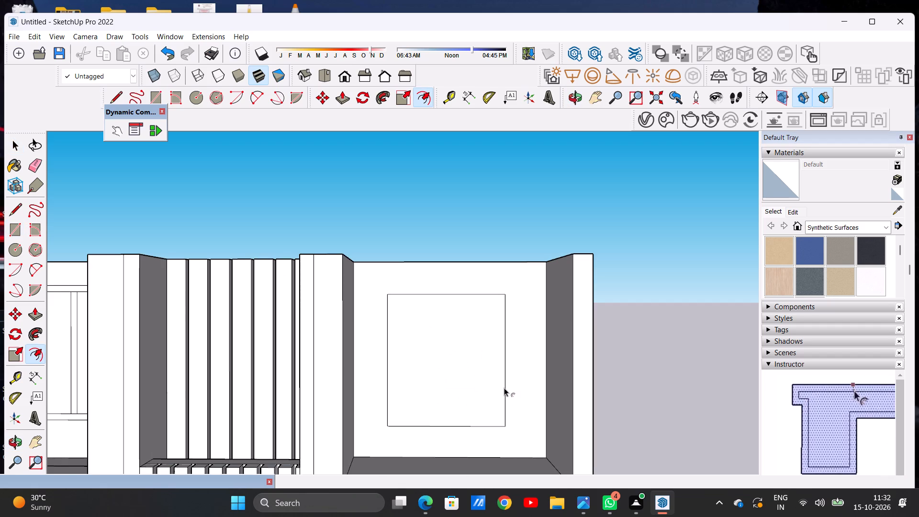
{"action": "left_click", "coordinate": [411, 319]}
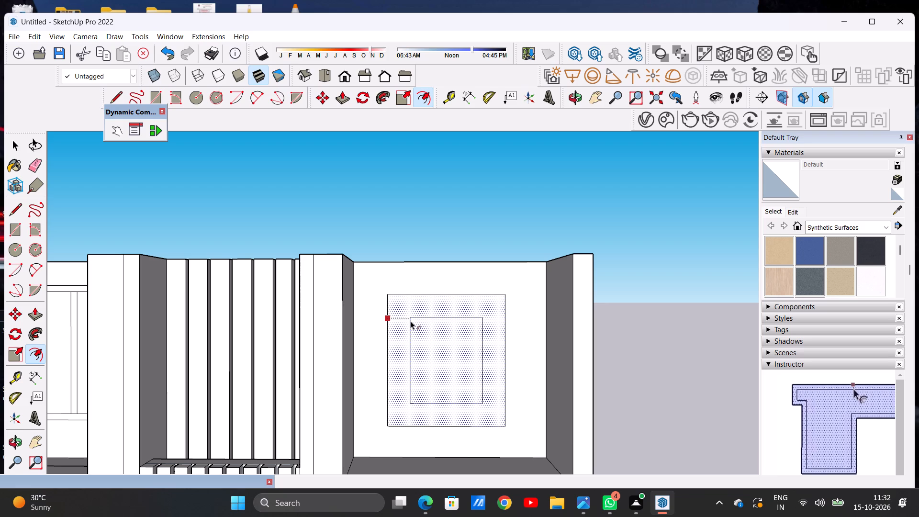
{"action": "left_click", "coordinate": [394, 301]}
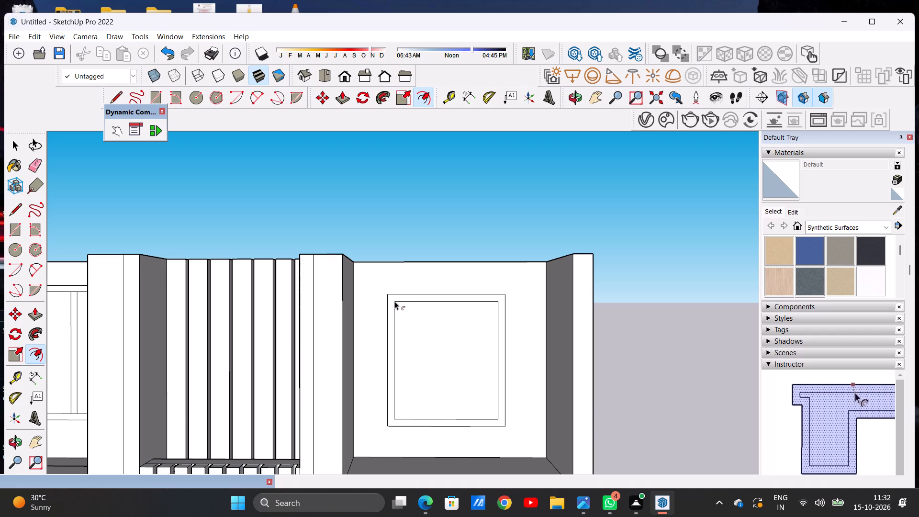
{"action": "key", "text": "space"}
Draw two closely spaced vertical lines across the inner window rectangle to form a central mullion dividing two panes.
{"action": "type", "text": "l"}
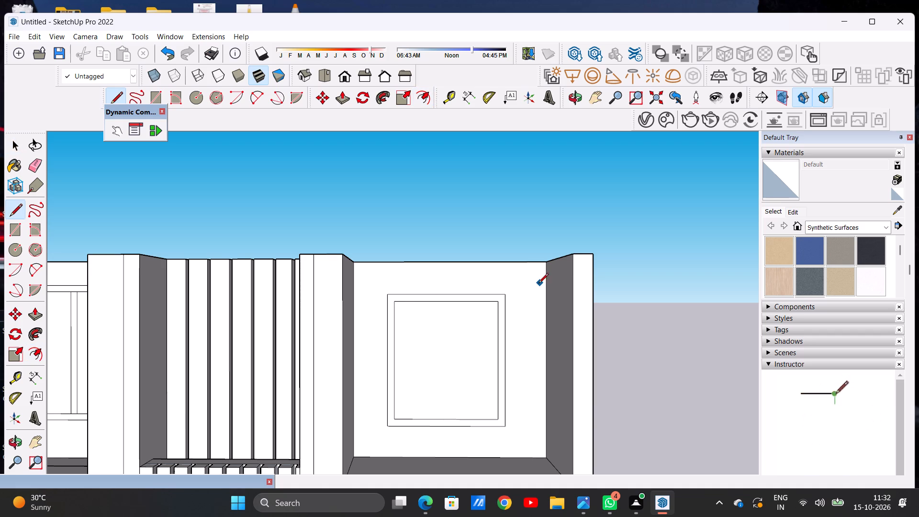
{"action": "scroll", "coordinate": [455, 326], "scroll_direction": "up", "scroll_amount": 6}
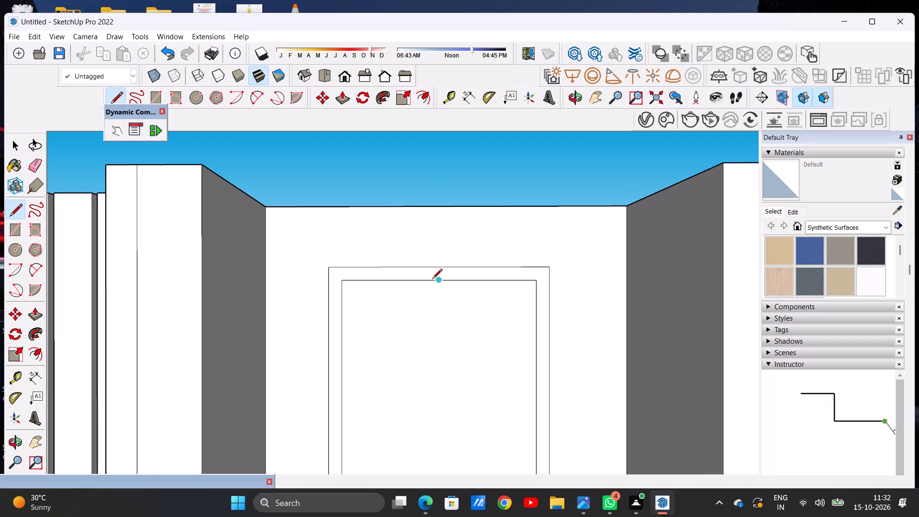
{"action": "left_click", "coordinate": [427, 281]}
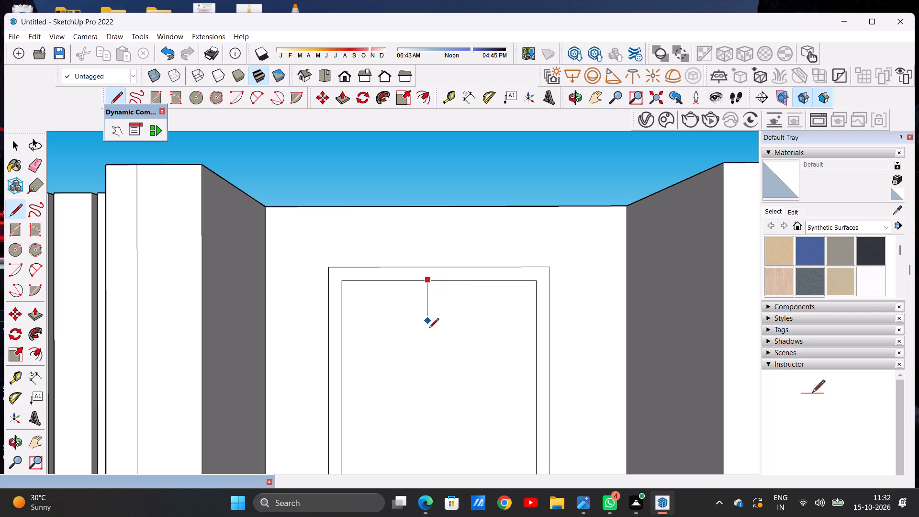
{"action": "scroll", "coordinate": [435, 291], "scroll_direction": "down", "scroll_amount": 9}
{"action": "scroll", "coordinate": [434, 378], "scroll_direction": "down", "scroll_amount": 1}
{"action": "scroll", "coordinate": [434, 378], "scroll_direction": "up", "scroll_amount": 13}
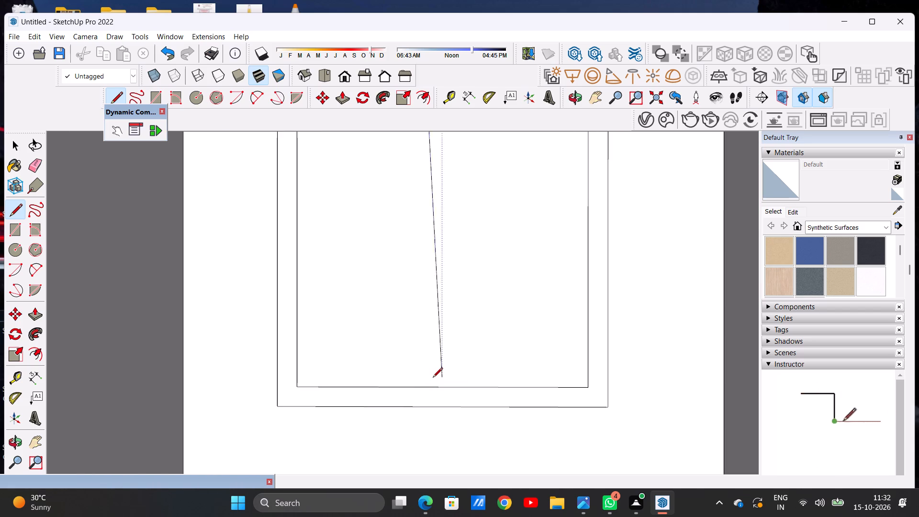
{"action": "left_click", "coordinate": [428, 387]}
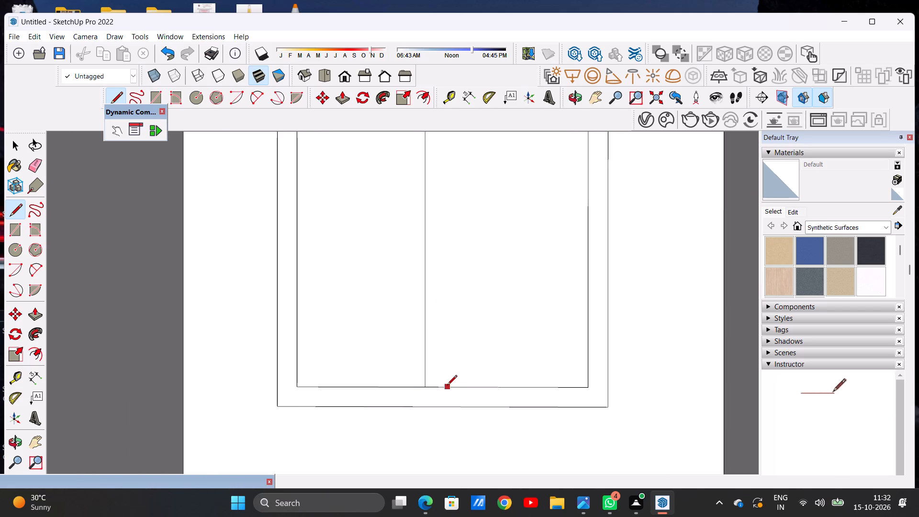
{"action": "left_click", "coordinate": [445, 384]}
{"action": "scroll", "coordinate": [444, 312], "scroll_direction": "down", "scroll_amount": 11}
{"action": "scroll", "coordinate": [447, 251], "scroll_direction": "up", "scroll_amount": 7}
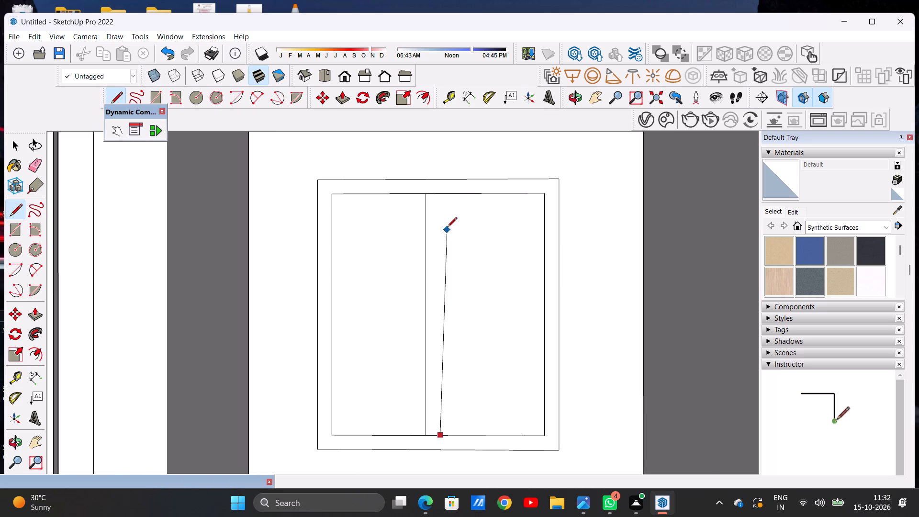
{"action": "left_click", "coordinate": [440, 195]}
{"action": "key", "text": "space"}
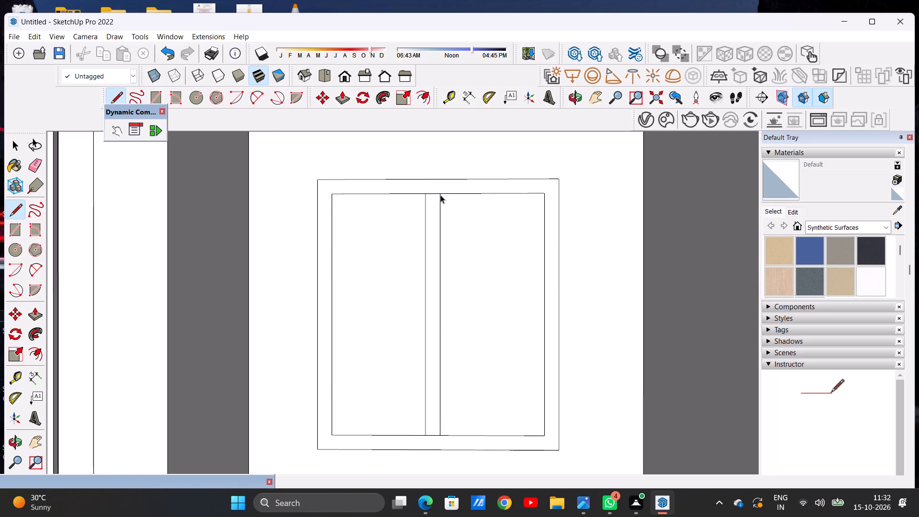
Push/Pull the front strip of the top-storey right bay's floor upward to match the height of the left bay's front ledge.
{"action": "scroll", "coordinate": [423, 371], "scroll_direction": "down", "scroll_amount": 17}
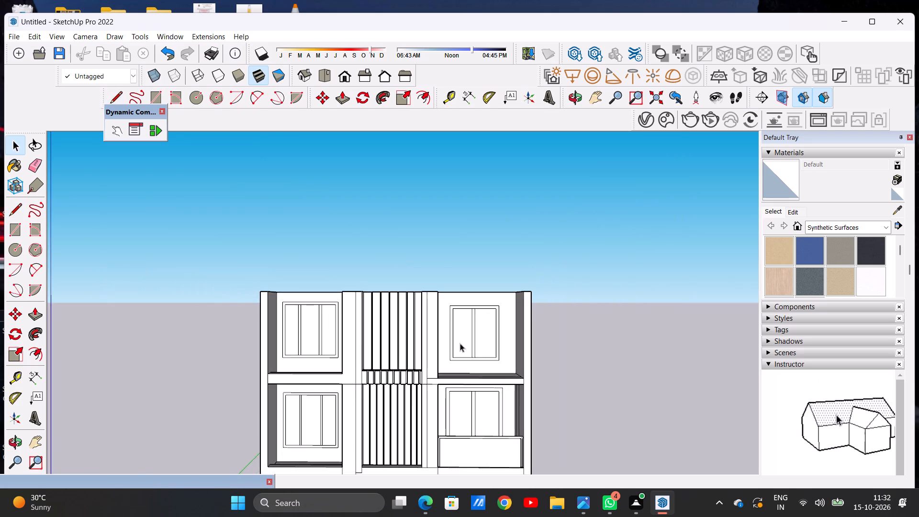
{"action": "scroll", "coordinate": [460, 343], "scroll_direction": "down", "scroll_amount": 3}
{"action": "middle_click_drag", "start_coordinate": [479, 341], "coordinate": [486, 403]}
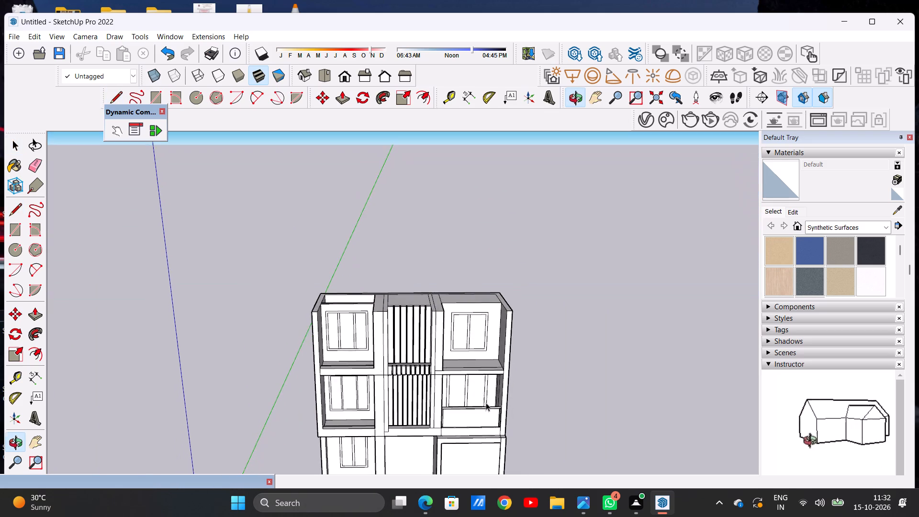
{"action": "scroll", "coordinate": [491, 348], "scroll_direction": "up", "scroll_amount": 8}
{"action": "middle_click_drag", "start_coordinate": [497, 385], "coordinate": [489, 417]}
{"action": "scroll", "coordinate": [490, 416], "scroll_direction": "up", "scroll_amount": 8}
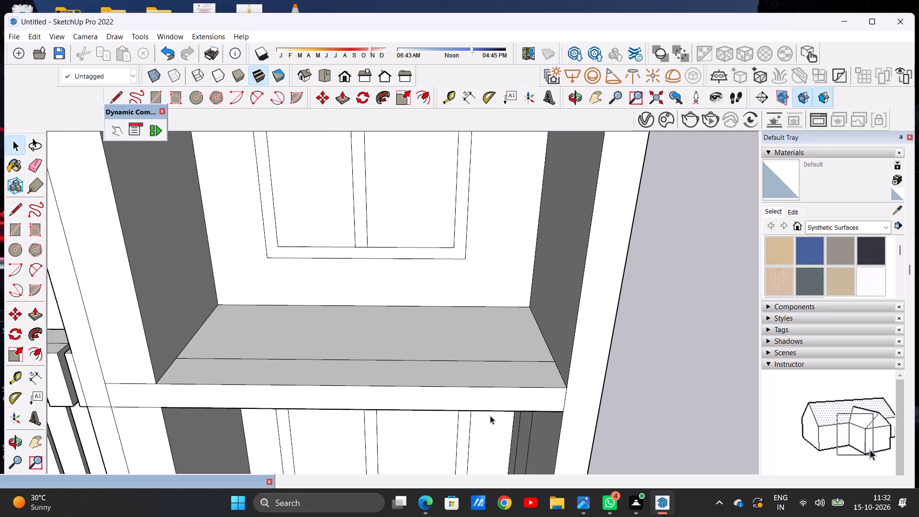
{"action": "key", "text": "p"}
{"action": "scroll", "coordinate": [557, 378], "scroll_direction": "up", "scroll_amount": 5}
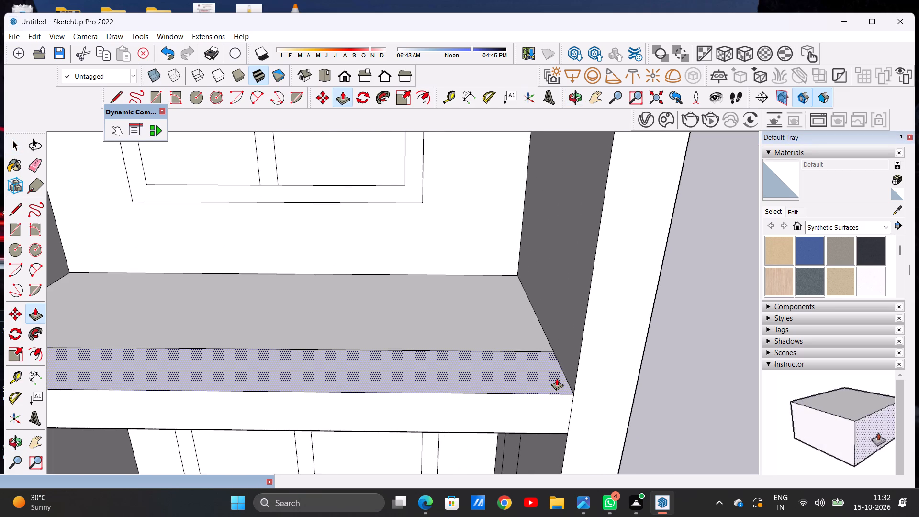
{"action": "left_click", "coordinate": [557, 378]}
{"action": "scroll", "coordinate": [560, 351], "scroll_direction": "down", "scroll_amount": 7}
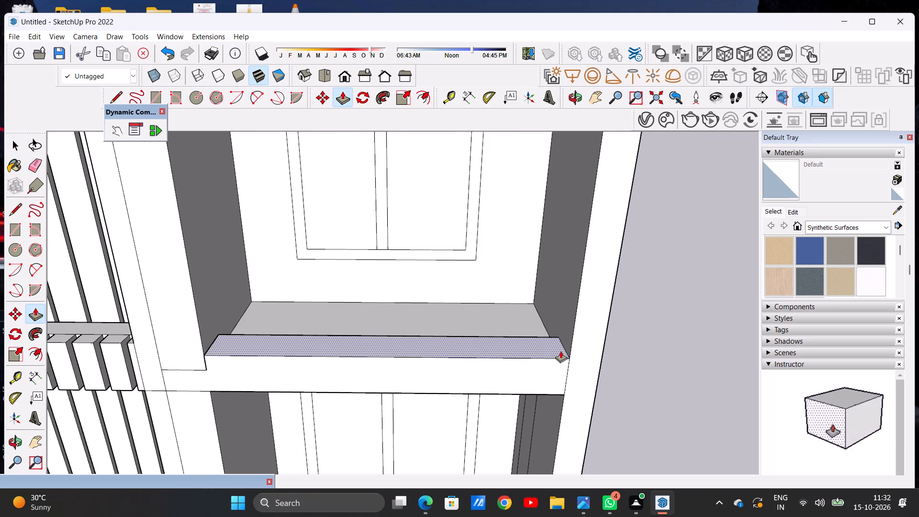
{"action": "scroll", "coordinate": [562, 345], "scroll_direction": "down", "scroll_amount": 8}
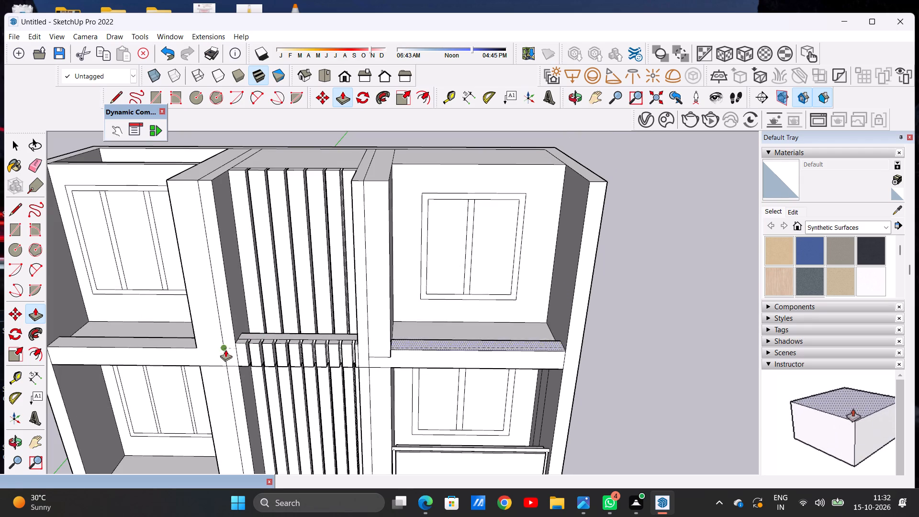
{"action": "left_click", "coordinate": [197, 347]}
{"action": "key", "text": "space"}
Draw a vertical line extending the column's edge down to the bottom of the right bay's front beam, separating column and beam faces.
{"action": "scroll", "coordinate": [327, 384], "scroll_direction": "down", "scroll_amount": 3}
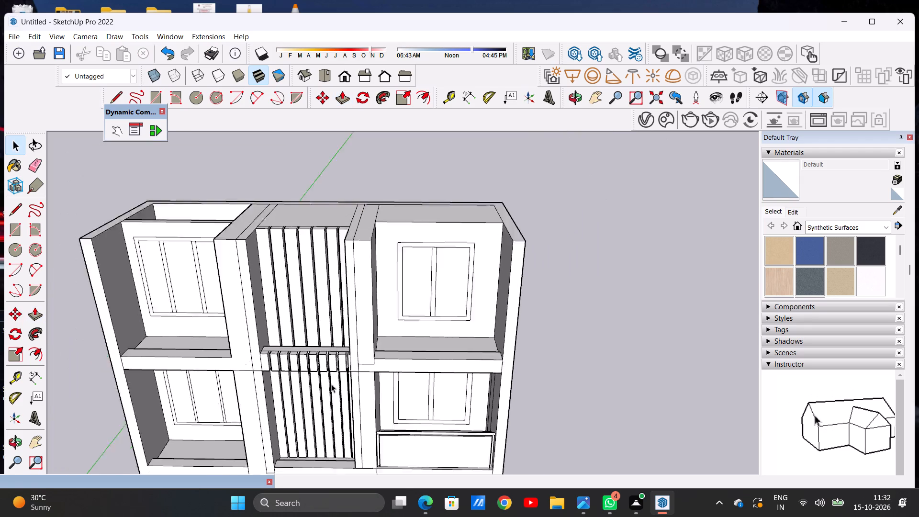
{"action": "scroll", "coordinate": [331, 384], "scroll_direction": "down", "scroll_amount": 3}
{"action": "middle_click_drag", "start_coordinate": [385, 389], "coordinate": [390, 309]}
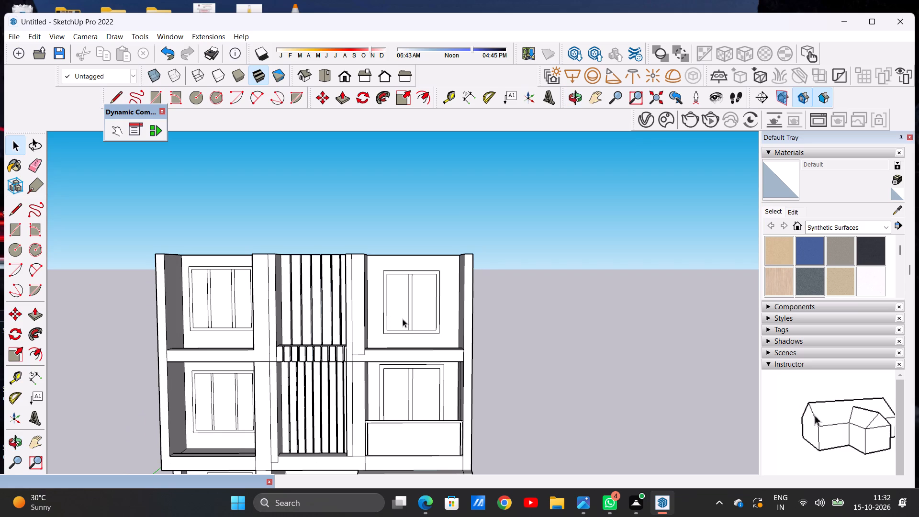
{"action": "scroll", "coordinate": [498, 366], "scroll_direction": "down", "scroll_amount": 6}
{"action": "scroll", "coordinate": [412, 355], "scroll_direction": "up", "scroll_amount": 9}
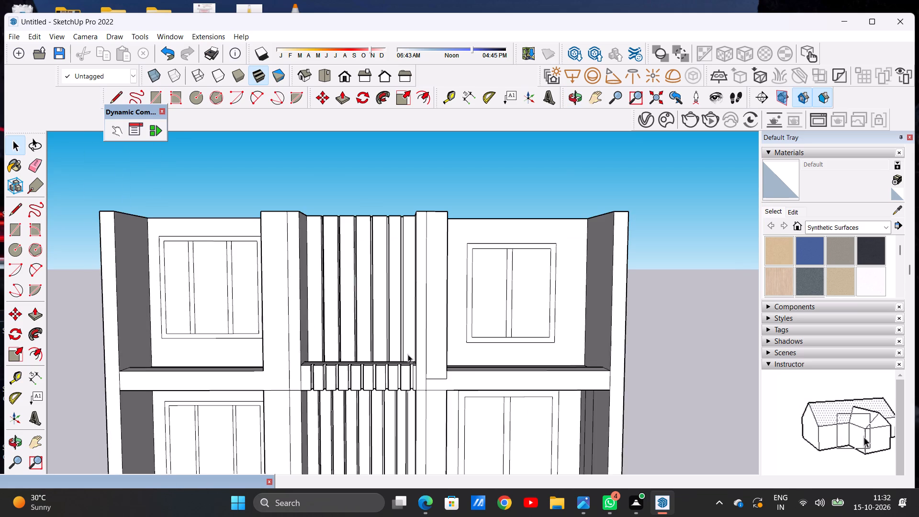
{"action": "middle_click_drag", "start_coordinate": [545, 360], "coordinate": [533, 433]}
{"action": "scroll", "coordinate": [395, 381], "scroll_direction": "down", "scroll_amount": 2}
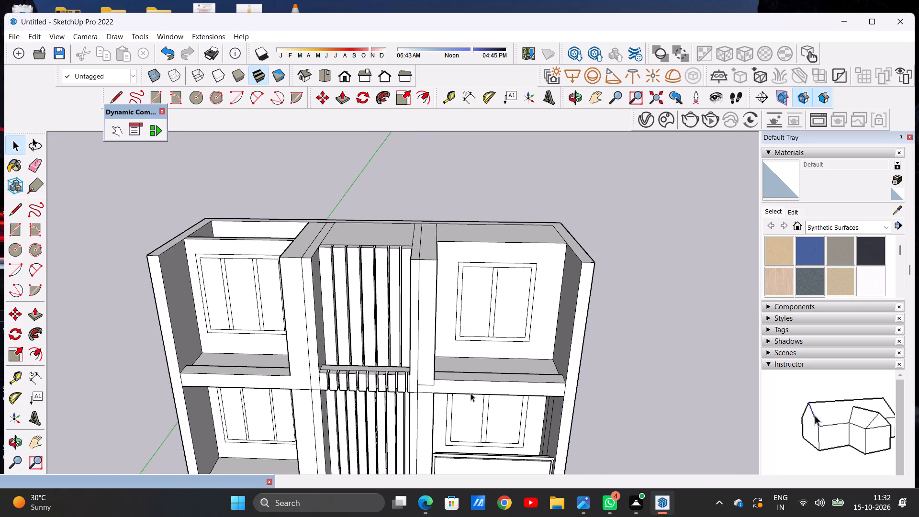
{"action": "scroll", "coordinate": [471, 393], "scroll_direction": "up", "scroll_amount": 8}
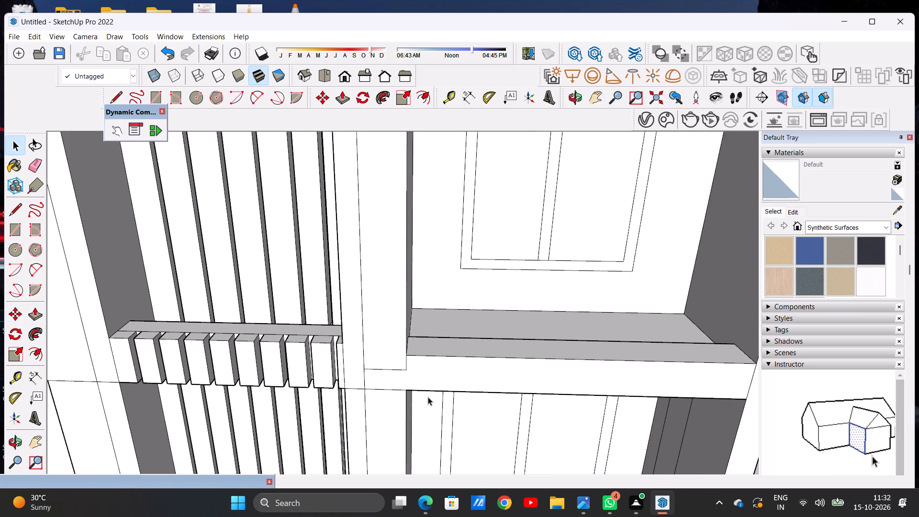
{"action": "key", "text": "l"}
{"action": "scroll", "coordinate": [426, 397], "scroll_direction": "up", "scroll_amount": 5}
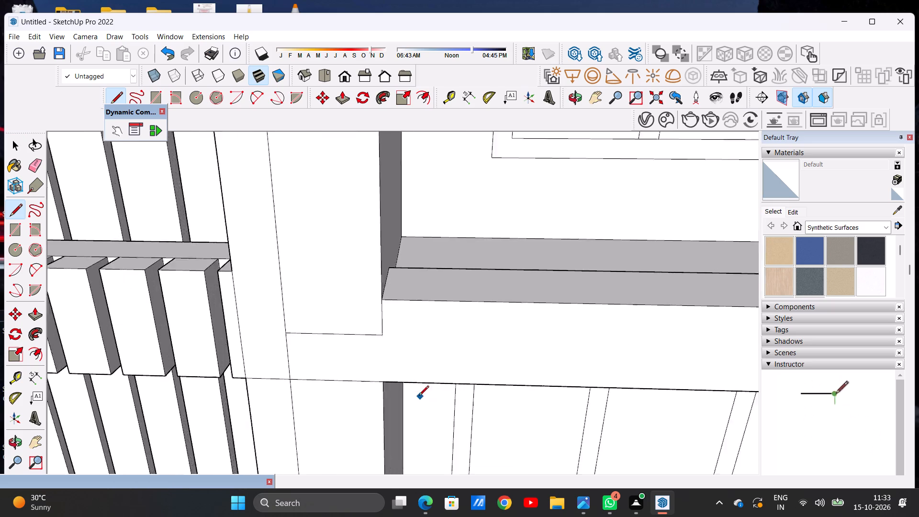
{"action": "scroll", "coordinate": [419, 396], "scroll_direction": "up", "scroll_amount": 3}
{"action": "left_click", "coordinate": [344, 365]}
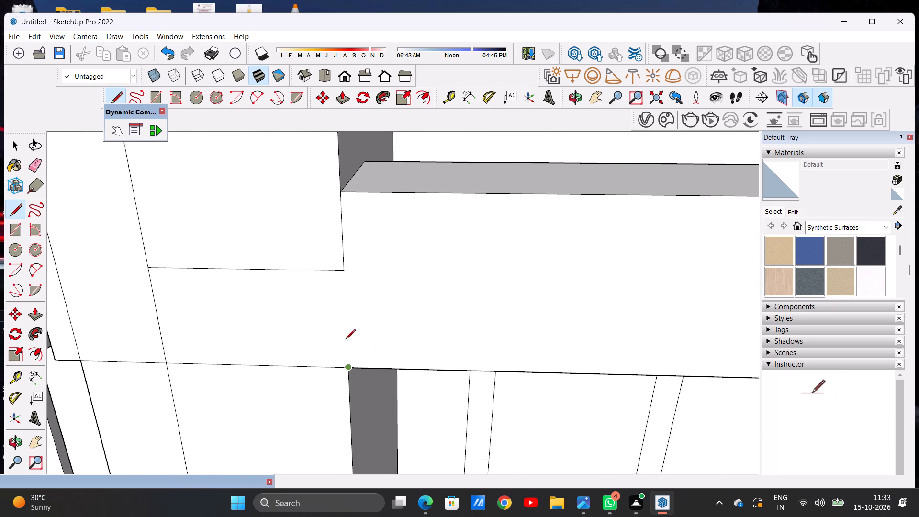
{"action": "left_click", "coordinate": [347, 268]}
Erase the leftover short horizontal line across the column face beside the top-storey right bay's front beam.
{"action": "scroll", "coordinate": [370, 325], "scroll_direction": "down", "scroll_amount": 20}
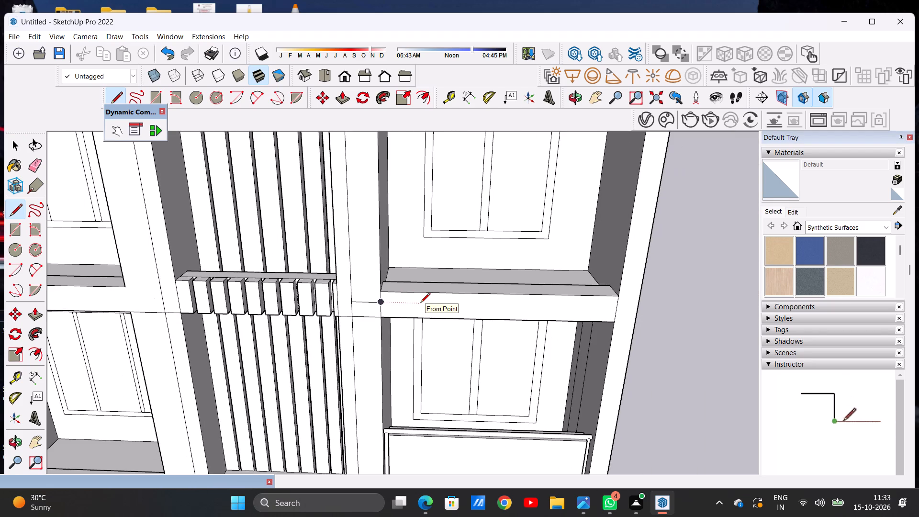
{"action": "key", "text": "space"}
{"action": "scroll", "coordinate": [367, 336], "scroll_direction": "up", "scroll_amount": 6}
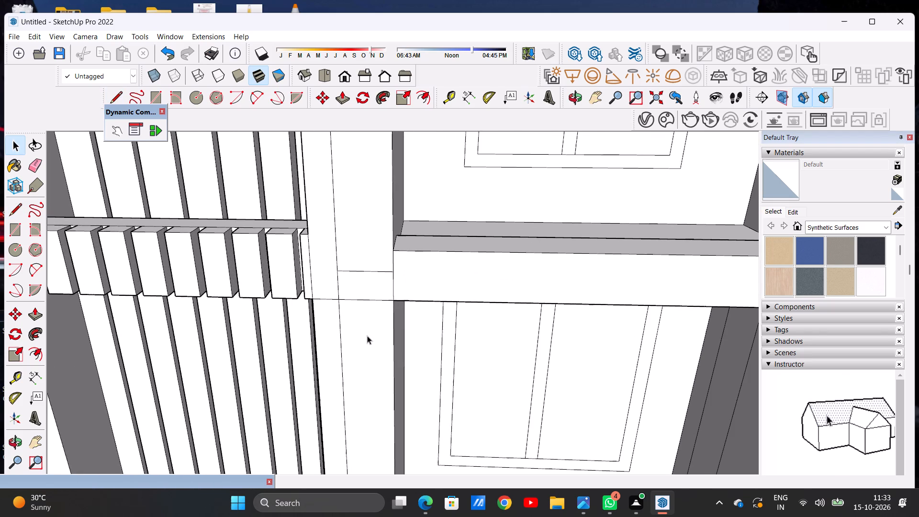
{"action": "key", "text": "e"}
{"action": "scroll", "coordinate": [362, 319], "scroll_direction": "up", "scroll_amount": 3}
{"action": "left_click_drag", "start_coordinate": [362, 246], "coordinate": [362, 250]}
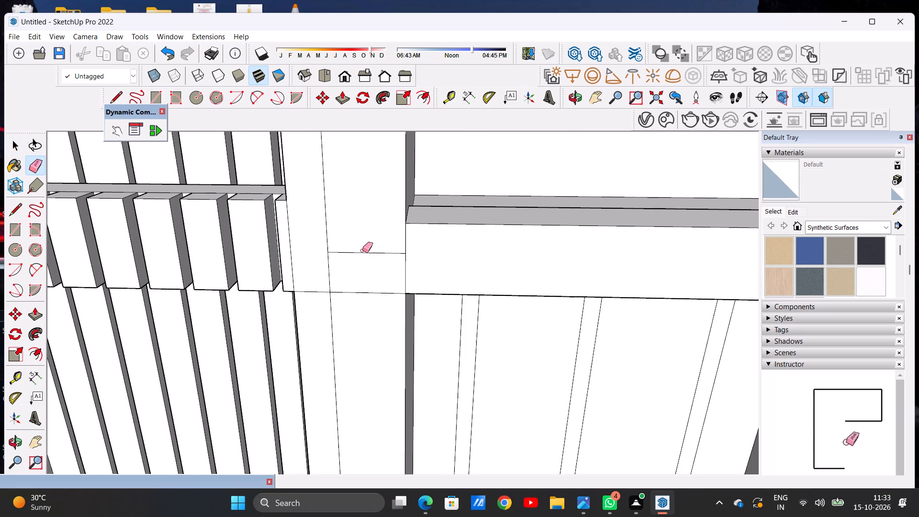
{"action": "left_click_drag", "start_coordinate": [362, 250], "coordinate": [362, 253]}
{"action": "key", "text": "space"}
Draw a lengthwise line across the top face of the right bay's raised front ledge, parallel to its front edge.
{"action": "scroll", "coordinate": [430, 258], "scroll_direction": "down", "scroll_amount": 17}
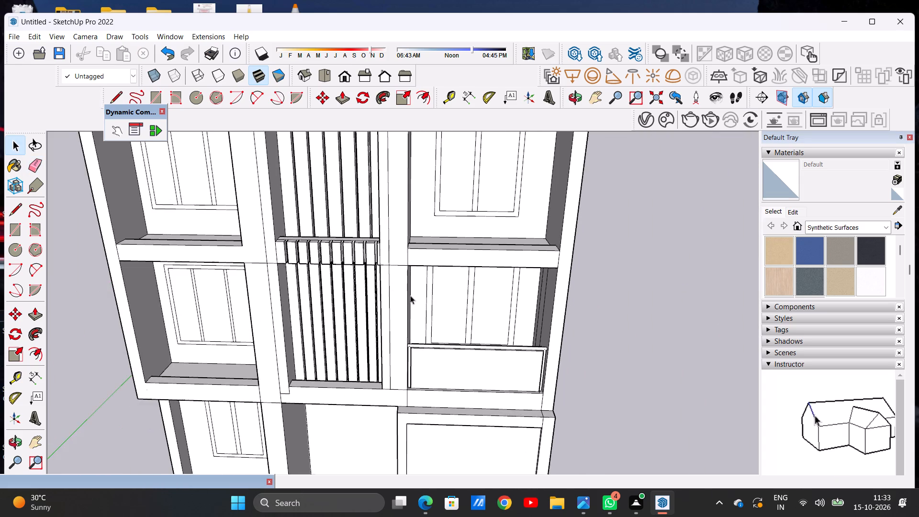
{"action": "middle_click_drag", "start_coordinate": [409, 294], "coordinate": [406, 244]}
{"action": "scroll", "coordinate": [475, 244], "scroll_direction": "up", "scroll_amount": 6}
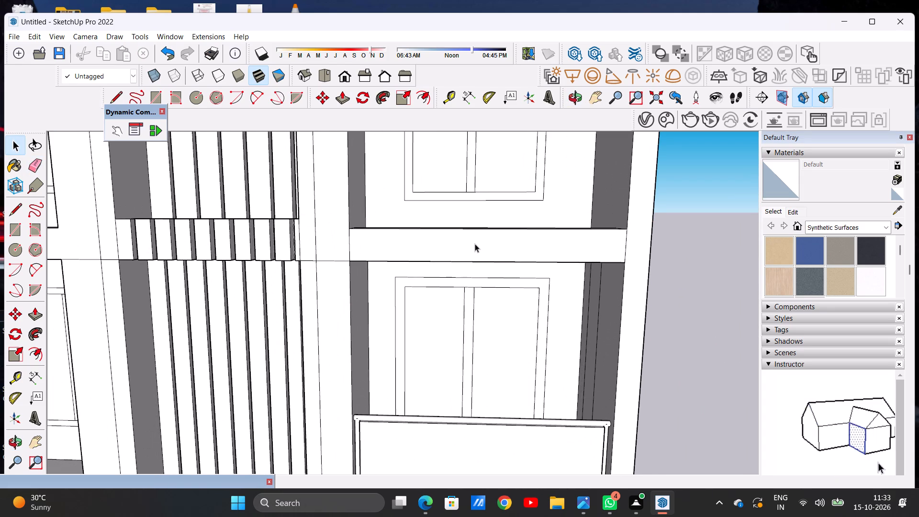
{"action": "scroll", "coordinate": [481, 245], "scroll_direction": "down", "scroll_amount": 6}
{"action": "middle_click_drag", "start_coordinate": [491, 237], "coordinate": [487, 366]}
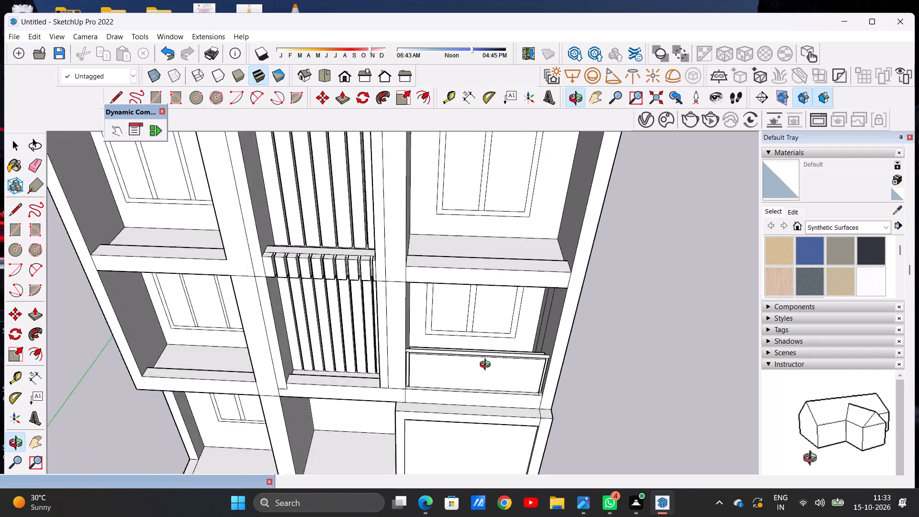
{"action": "middle_click_drag", "start_coordinate": [487, 366], "coordinate": [487, 408]}
{"action": "scroll", "coordinate": [564, 286], "scroll_direction": "up", "scroll_amount": 7}
{"action": "middle_click_drag", "start_coordinate": [542, 316], "coordinate": [549, 354]}
{"action": "scroll", "coordinate": [582, 334], "scroll_direction": "up", "scroll_amount": 1}
{"action": "key", "text": "l"}
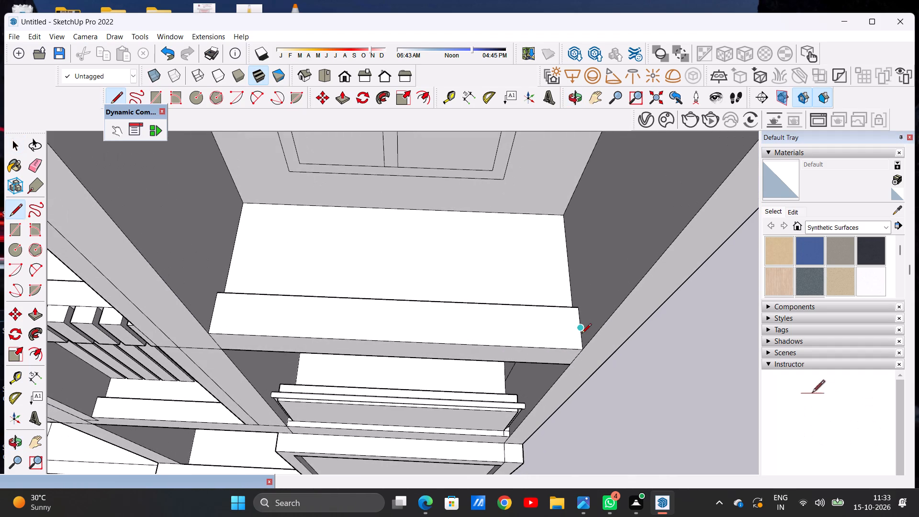
{"action": "scroll", "coordinate": [258, 325], "scroll_direction": "up", "scroll_amount": 7}
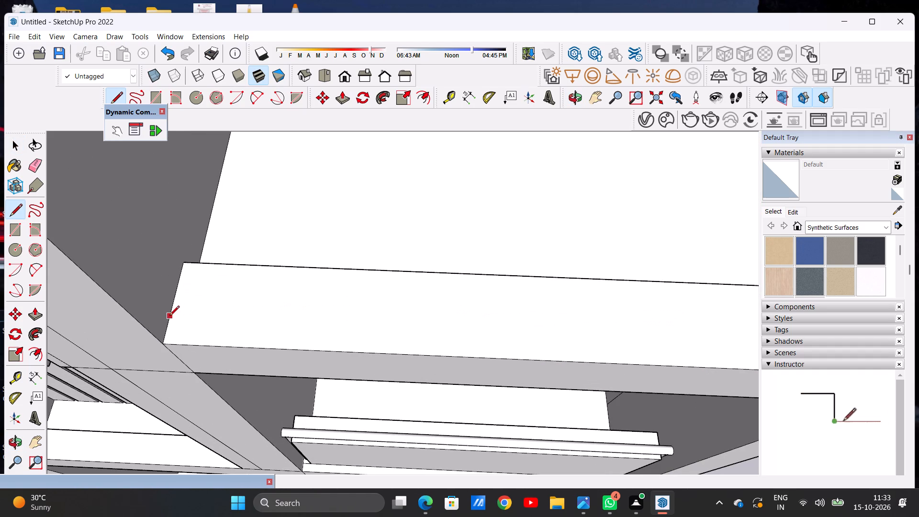
{"action": "left_click", "coordinate": [169, 316]}
{"action": "scroll", "coordinate": [265, 326], "scroll_direction": "down", "scroll_amount": 6}
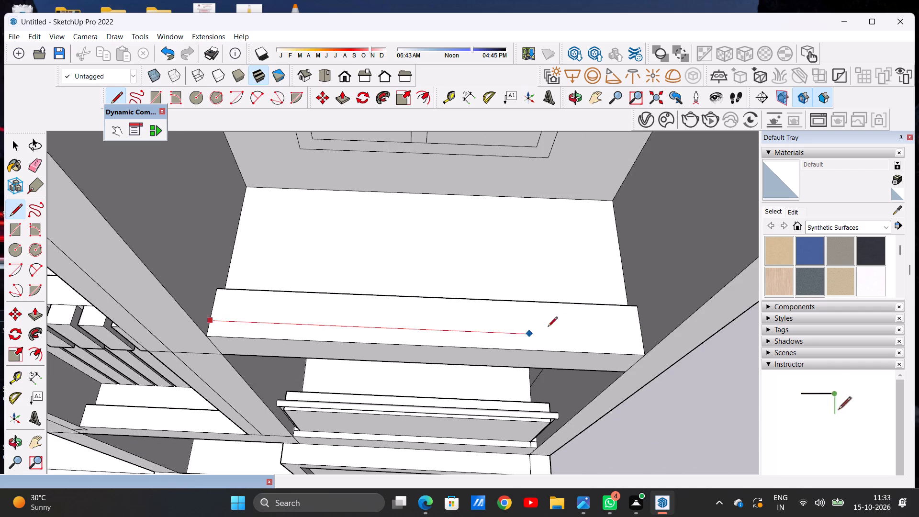
{"action": "left_click", "coordinate": [640, 338]}
{"action": "key", "text": "space"}
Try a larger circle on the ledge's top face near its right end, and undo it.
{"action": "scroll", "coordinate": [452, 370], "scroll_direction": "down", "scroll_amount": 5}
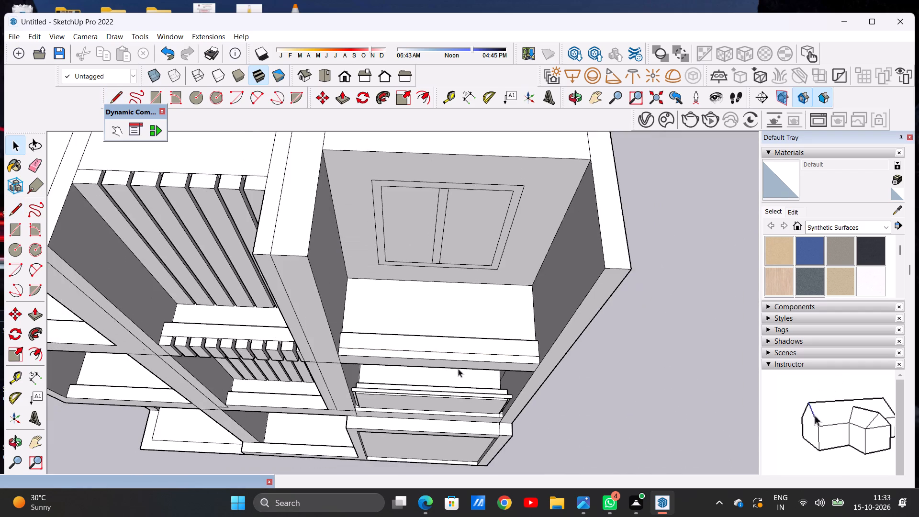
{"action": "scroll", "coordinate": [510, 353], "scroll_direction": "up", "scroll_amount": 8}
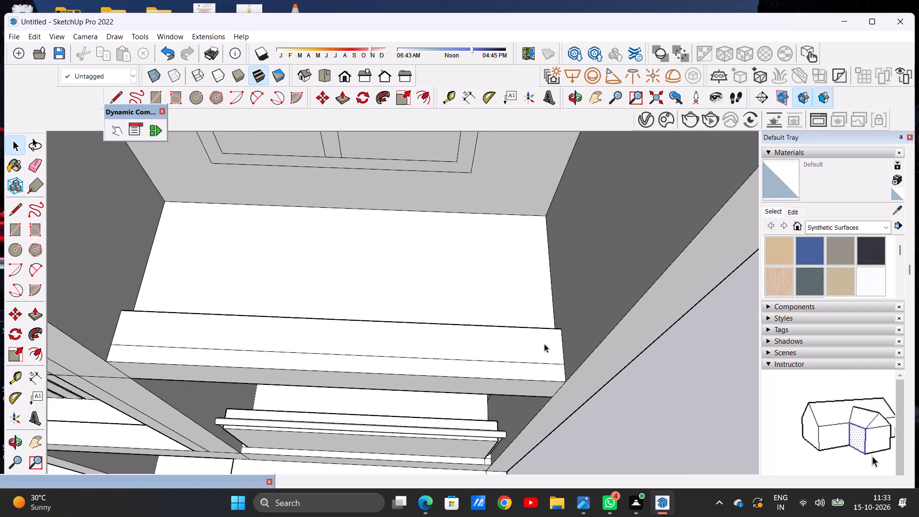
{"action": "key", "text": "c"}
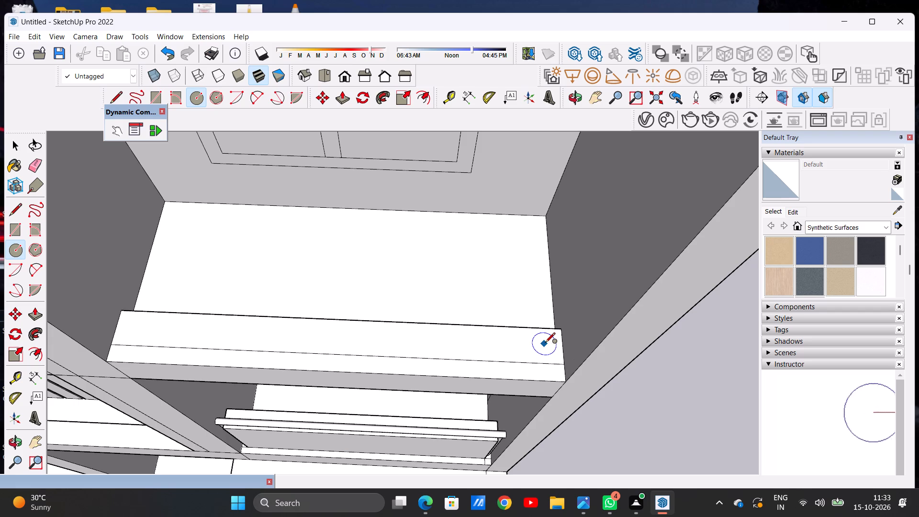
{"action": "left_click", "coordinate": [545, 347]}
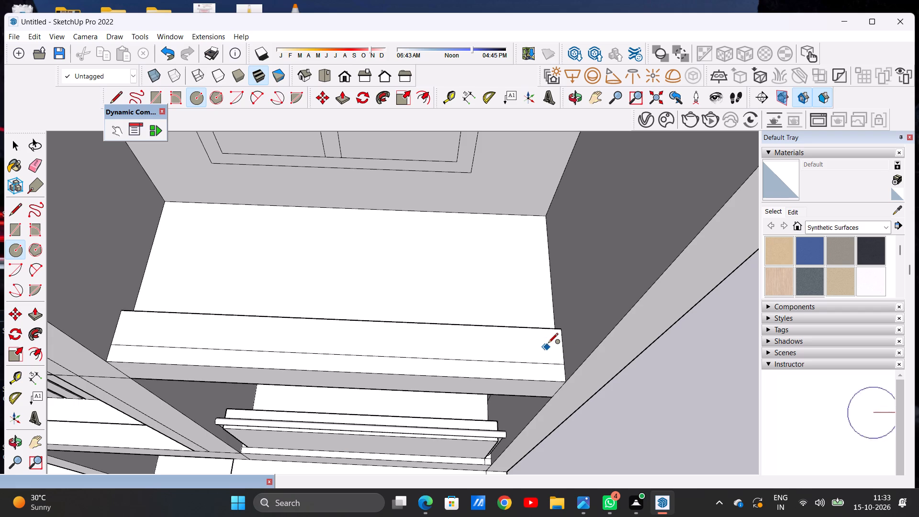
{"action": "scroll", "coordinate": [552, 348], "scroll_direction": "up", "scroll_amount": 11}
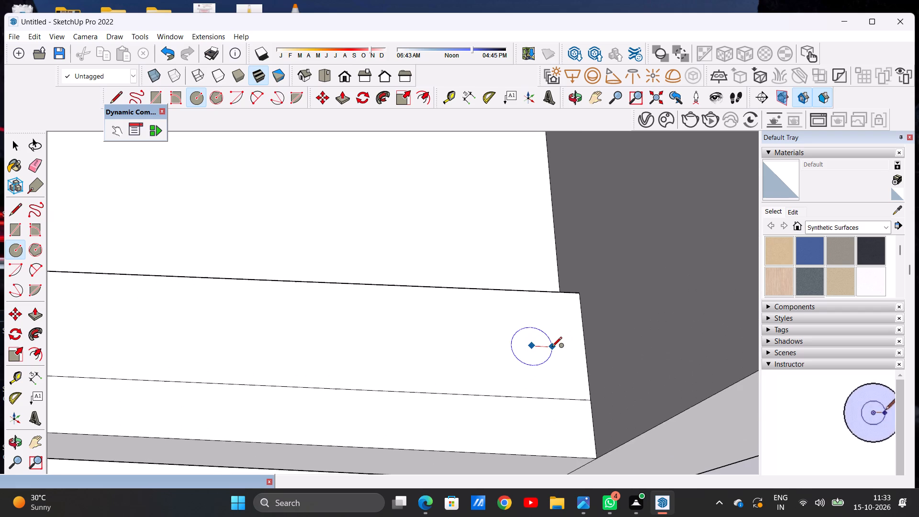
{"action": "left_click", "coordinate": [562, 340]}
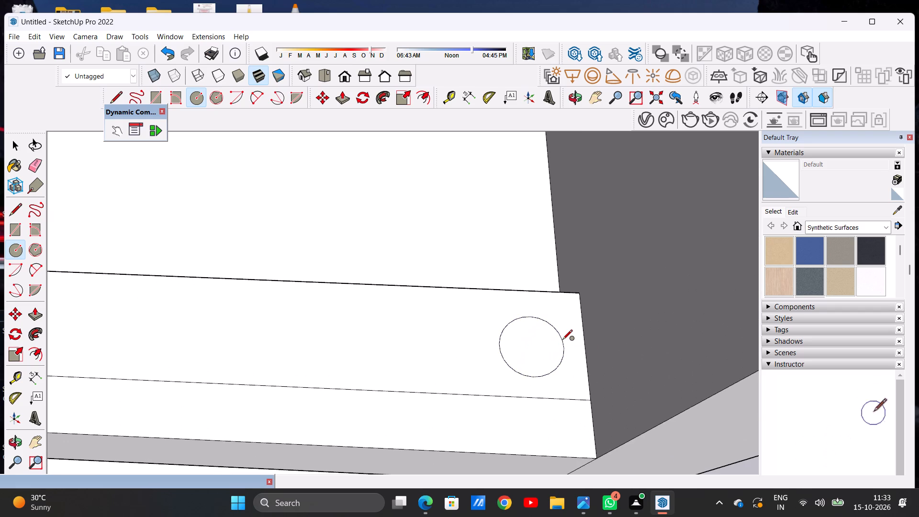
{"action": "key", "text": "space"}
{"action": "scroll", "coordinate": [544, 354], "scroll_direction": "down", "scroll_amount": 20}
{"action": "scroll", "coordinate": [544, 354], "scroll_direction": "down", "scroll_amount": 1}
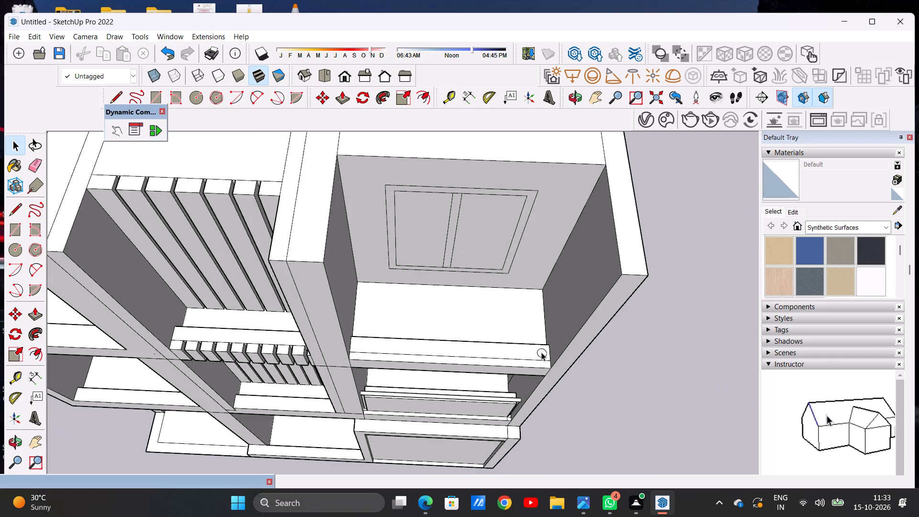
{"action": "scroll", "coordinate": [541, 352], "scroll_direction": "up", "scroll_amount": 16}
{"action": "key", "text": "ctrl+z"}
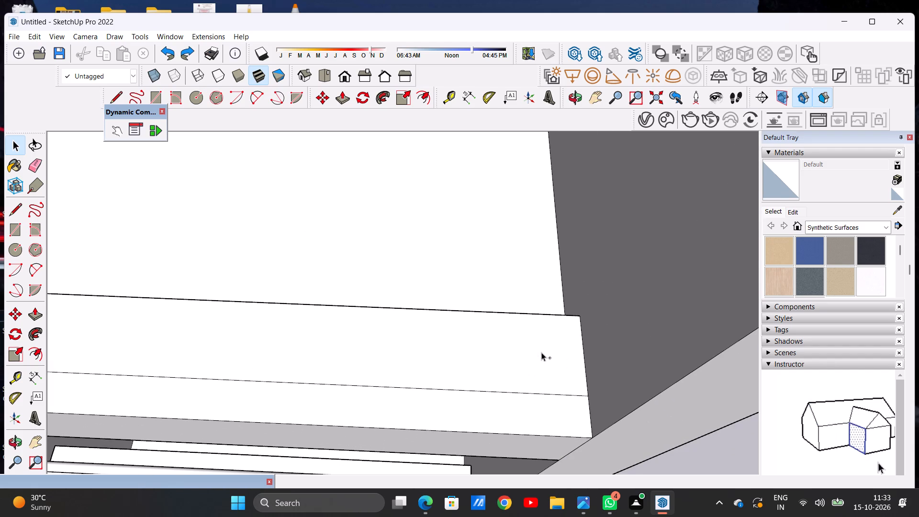
Draw a small circle on the ledge's top face close to its right end, behind the lengthwise line.
{"action": "key", "text": "c"}
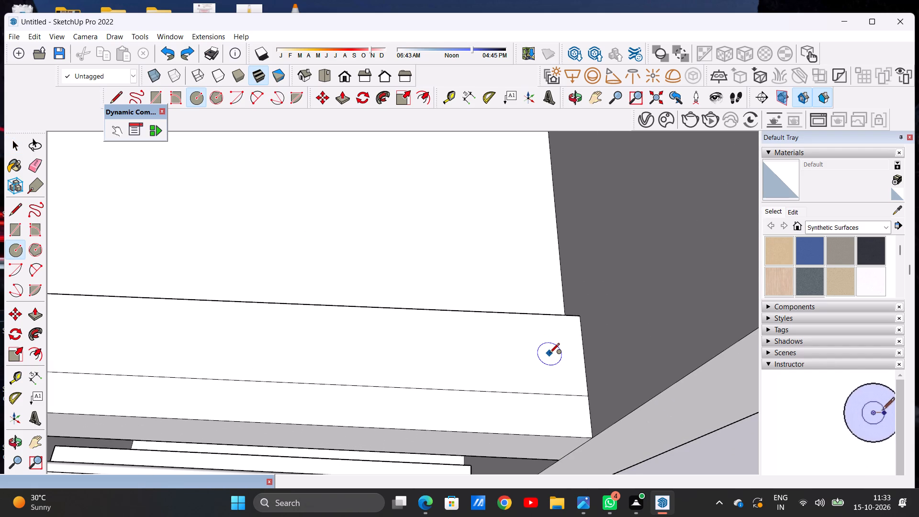
{"action": "left_click", "coordinate": [557, 356]}
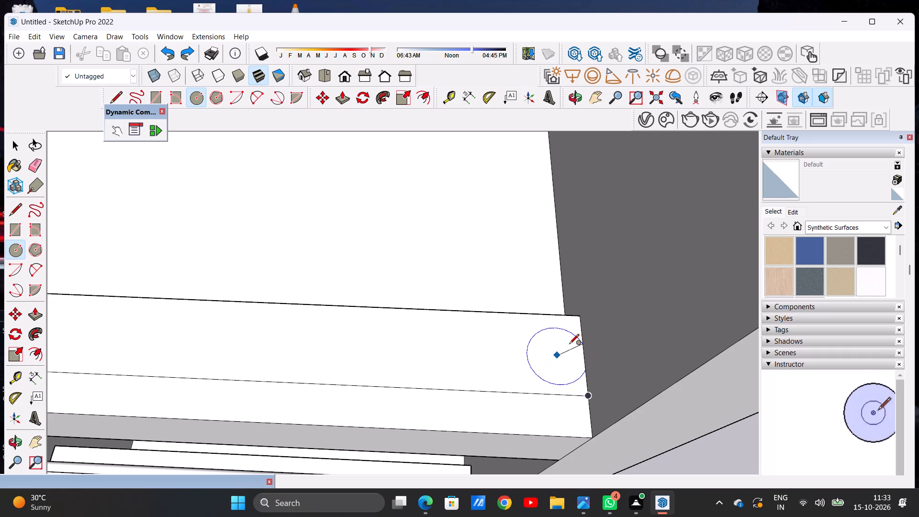
{"action": "left_click", "coordinate": [566, 346]}
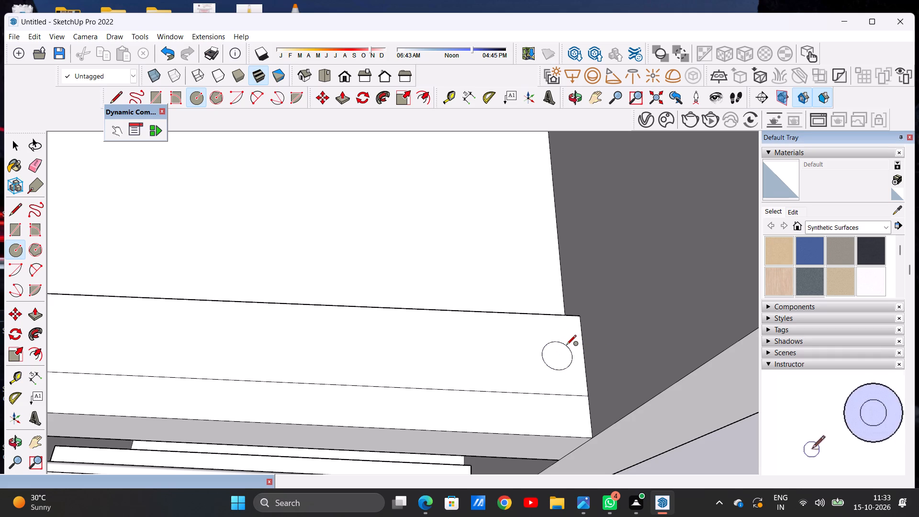
{"action": "key", "text": "space"}
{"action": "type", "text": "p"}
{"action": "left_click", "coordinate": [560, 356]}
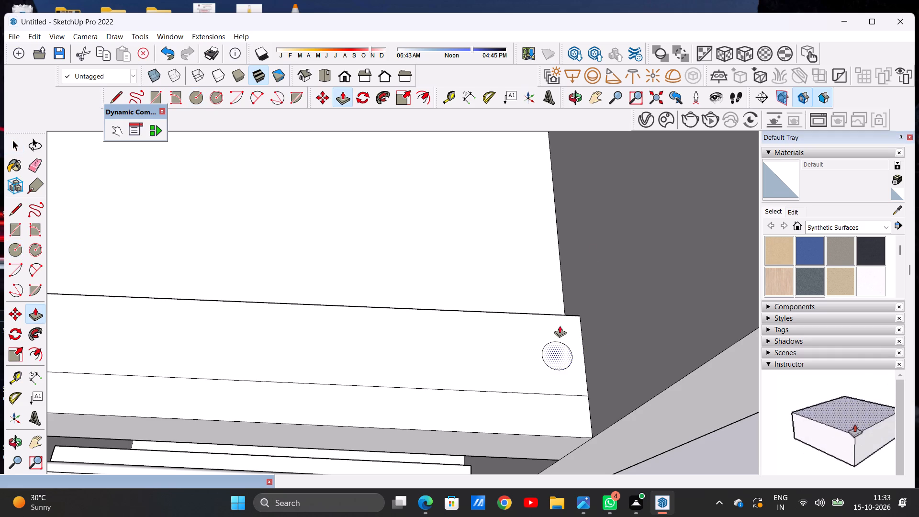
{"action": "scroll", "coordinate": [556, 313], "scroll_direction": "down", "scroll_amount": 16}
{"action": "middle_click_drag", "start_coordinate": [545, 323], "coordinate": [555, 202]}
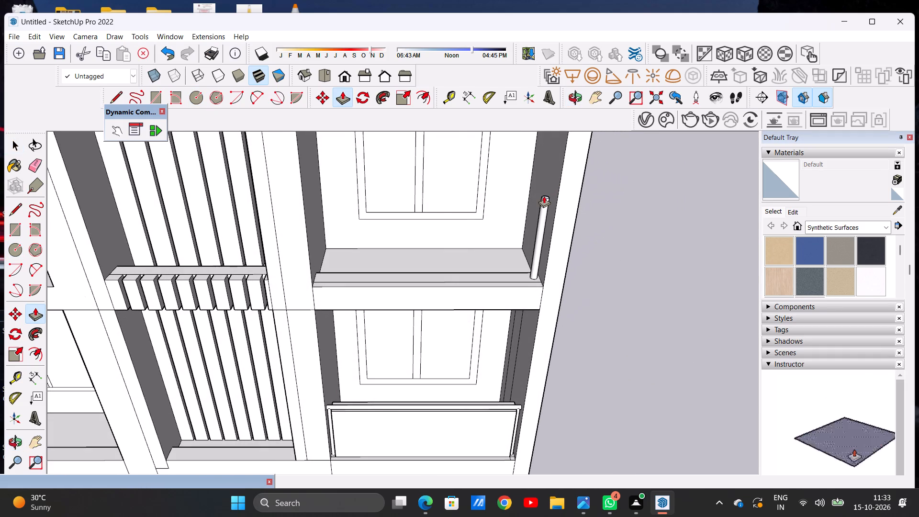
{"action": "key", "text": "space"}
Copy the small circle along the ledge's length to its left end, just inside the end edge.
{"action": "middle_click_drag", "start_coordinate": [527, 271], "coordinate": [509, 391]}
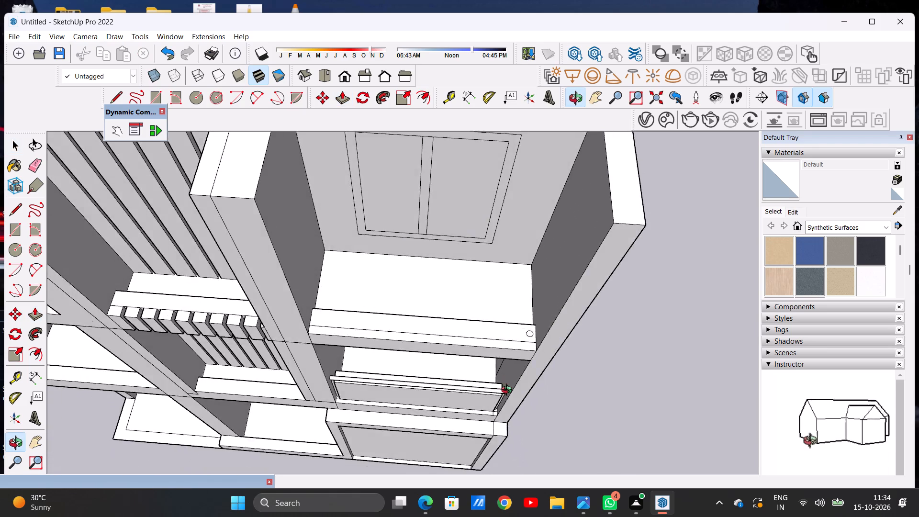
{"action": "middle_click_drag", "start_coordinate": [509, 391], "coordinate": [512, 420]}
{"action": "scroll", "coordinate": [524, 362], "scroll_direction": "up", "scroll_amount": 11}
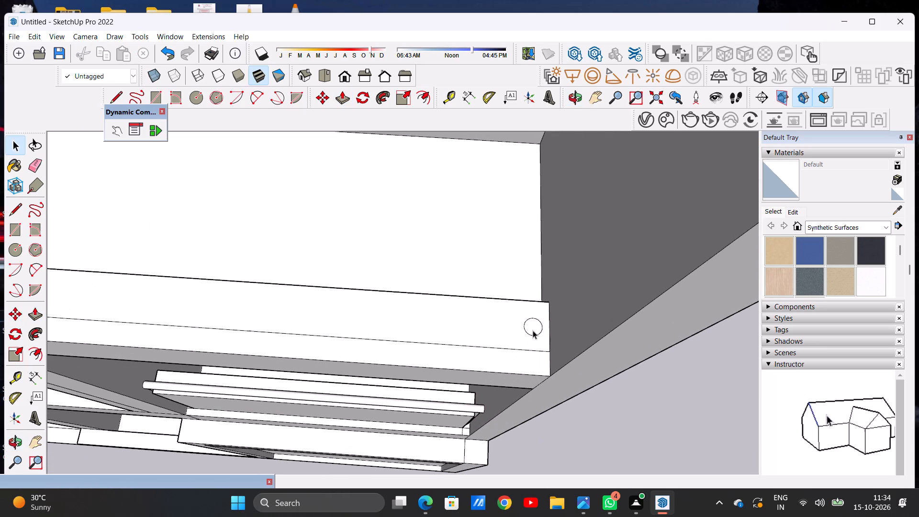
{"action": "double_click", "coordinate": [533, 330]}
{"action": "key", "text": "m"}
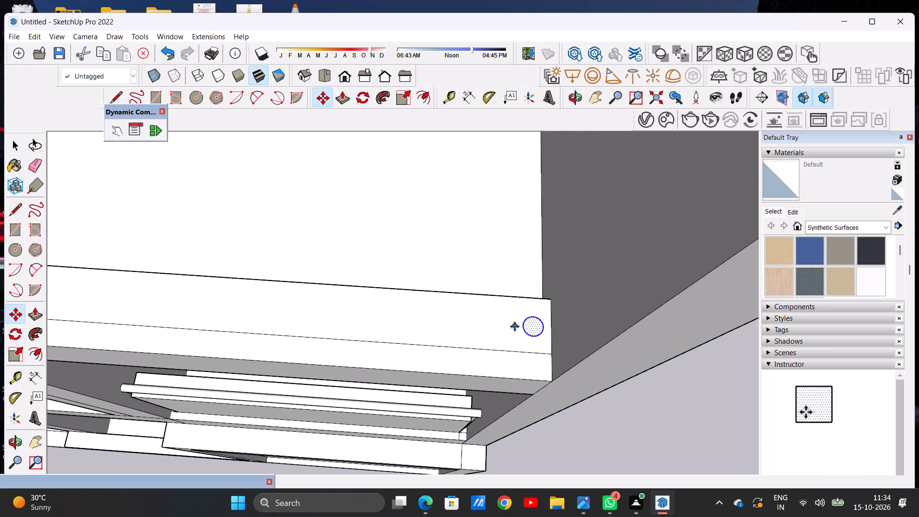
{"action": "left_click", "coordinate": [522, 326]}
{"action": "scroll", "coordinate": [425, 323], "scroll_direction": "down", "scroll_amount": 6}
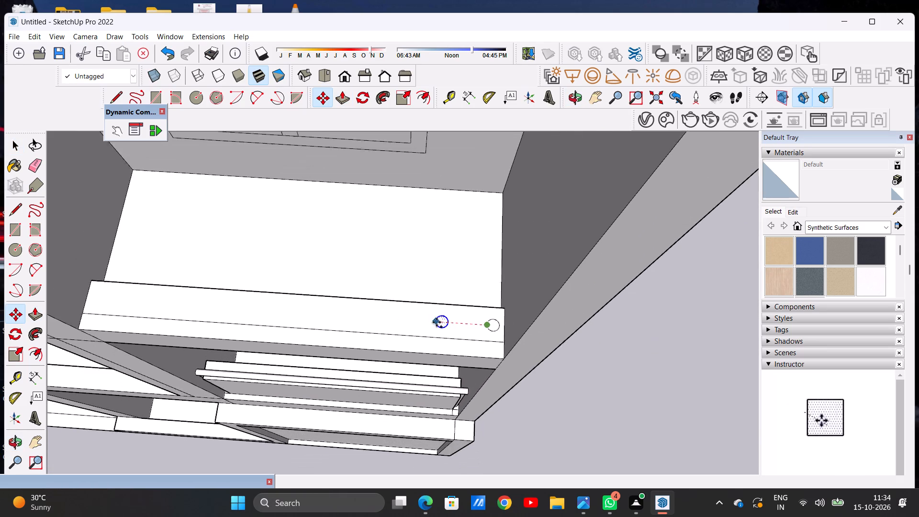
{"action": "scroll", "coordinate": [123, 295], "scroll_direction": "up", "scroll_amount": 2}
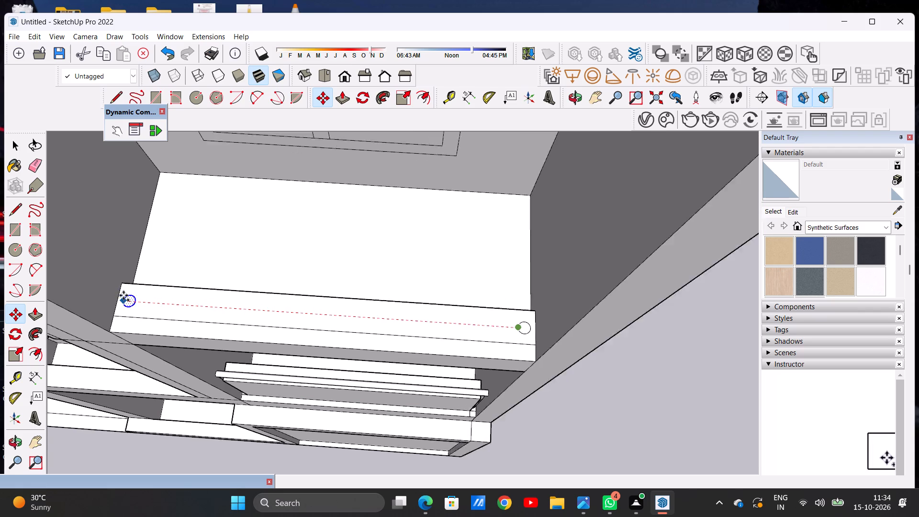
{"action": "scroll", "coordinate": [123, 295], "scroll_direction": "up", "scroll_amount": 4}
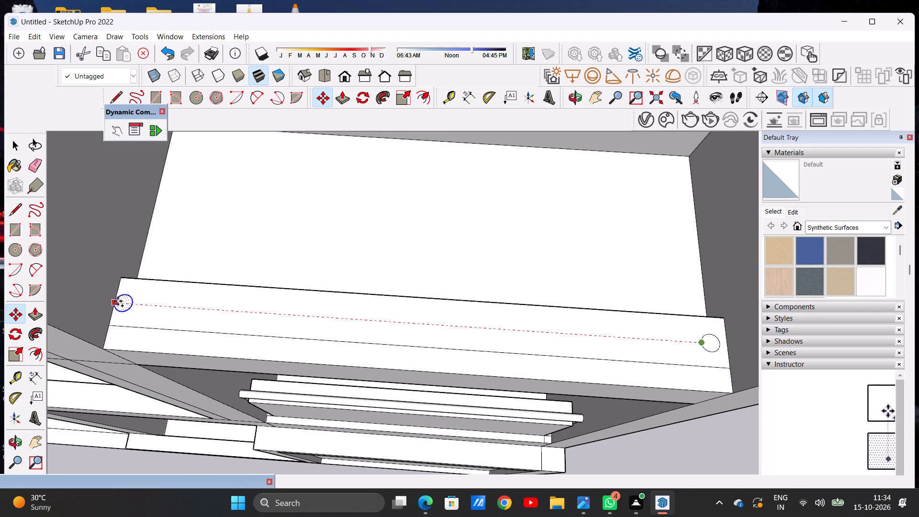
{"action": "left_click", "coordinate": [119, 303]}
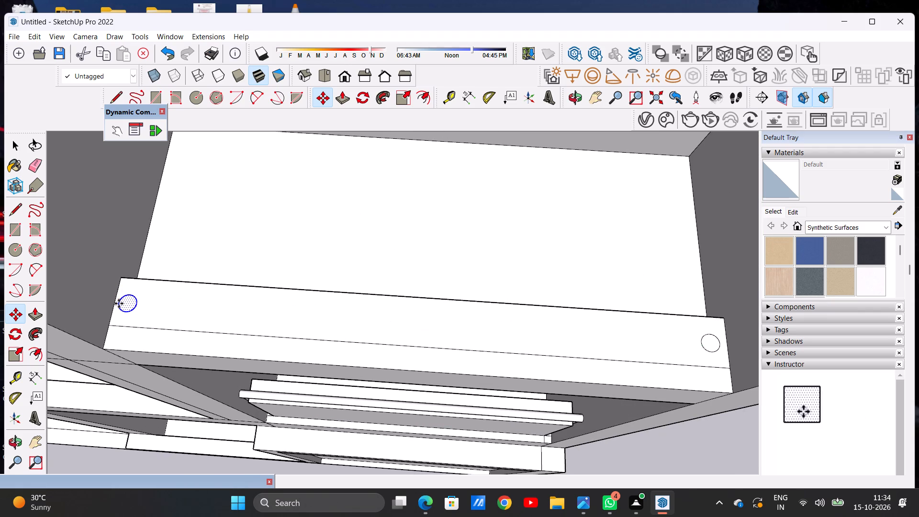
{"action": "key", "text": "space"}
Move the right-hand circle slightly closer to the ledge's right end.
{"action": "scroll", "coordinate": [314, 317], "scroll_direction": "down", "scroll_amount": 6}
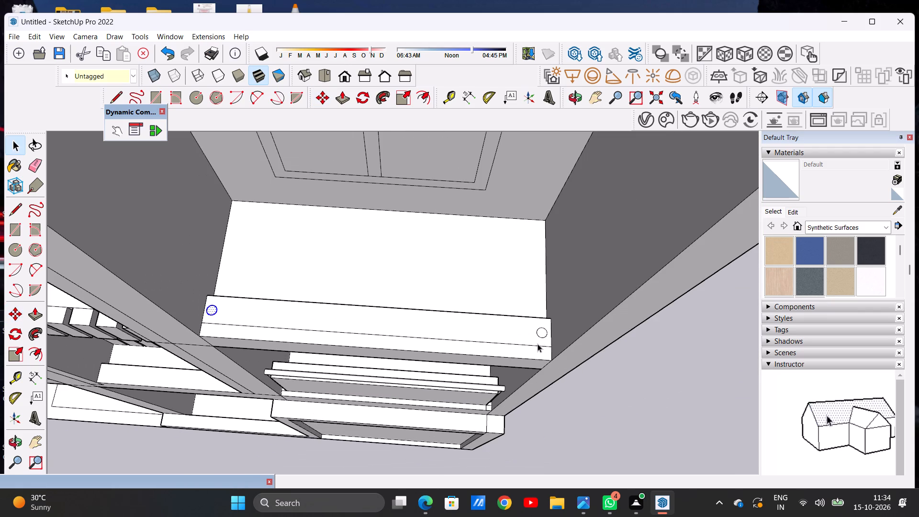
{"action": "scroll", "coordinate": [543, 332], "scroll_direction": "up", "scroll_amount": 13}
{"action": "double_click", "coordinate": [536, 343]}
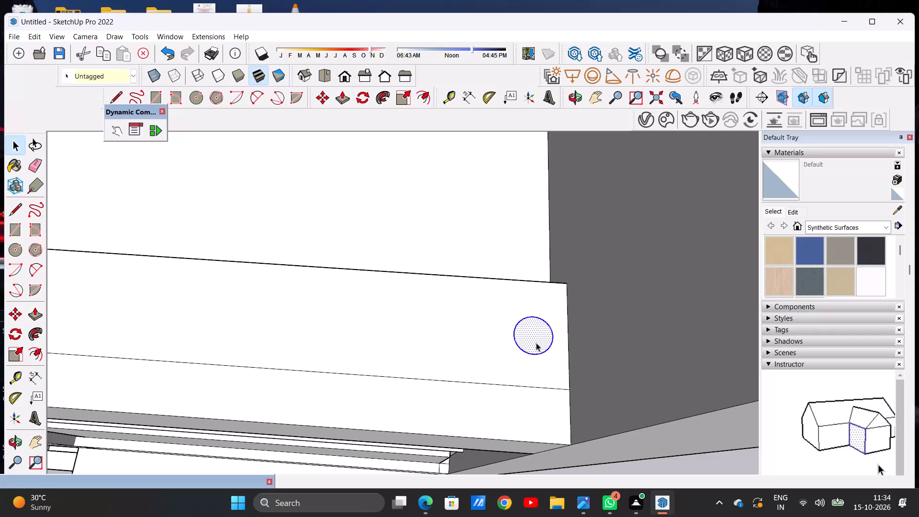
{"action": "key", "text": "m"}
{"action": "left_click", "coordinate": [520, 347]}
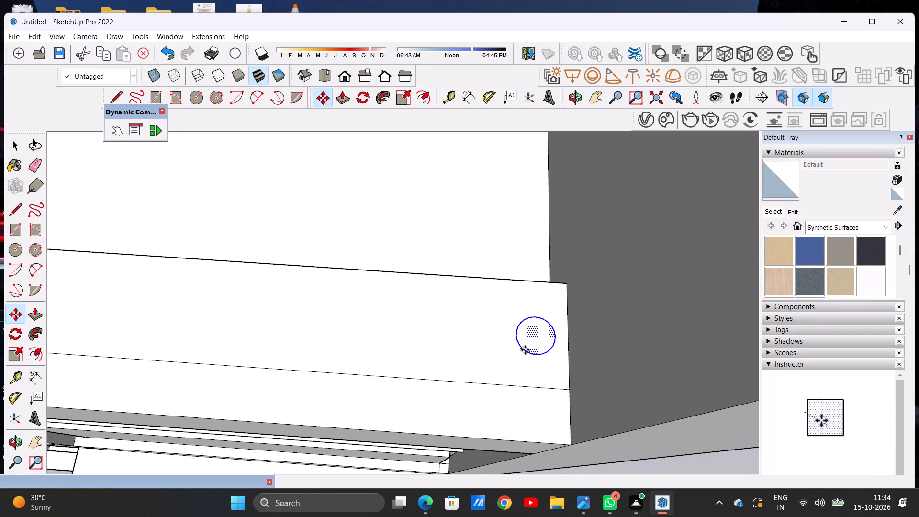
{"action": "left_click", "coordinate": [528, 351]}
{"action": "key", "text": "space"}
{"action": "scroll", "coordinate": [504, 317], "scroll_direction": "down", "scroll_amount": 11}
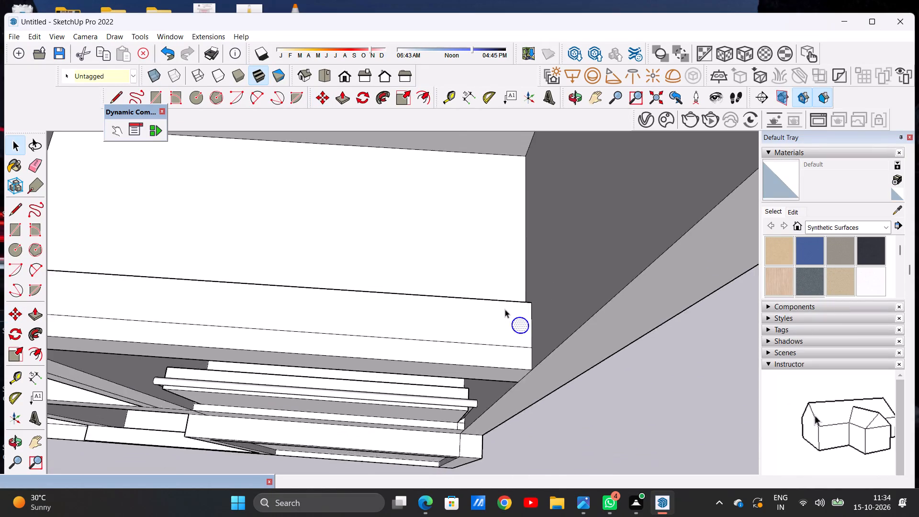
{"action": "scroll", "coordinate": [505, 309], "scroll_direction": "down", "scroll_amount": 4}
{"action": "left_click", "coordinate": [581, 418]}
Draw a line across the ledge's top face from the back edge to the lengthwise line, touching the right-hand circle's inner side.
{"action": "scroll", "coordinate": [506, 338], "scroll_direction": "up", "scroll_amount": 1}
{"action": "scroll", "coordinate": [506, 338], "scroll_direction": "down", "scroll_amount": 1}
{"action": "scroll", "coordinate": [506, 338], "scroll_direction": "up", "scroll_amount": 6}
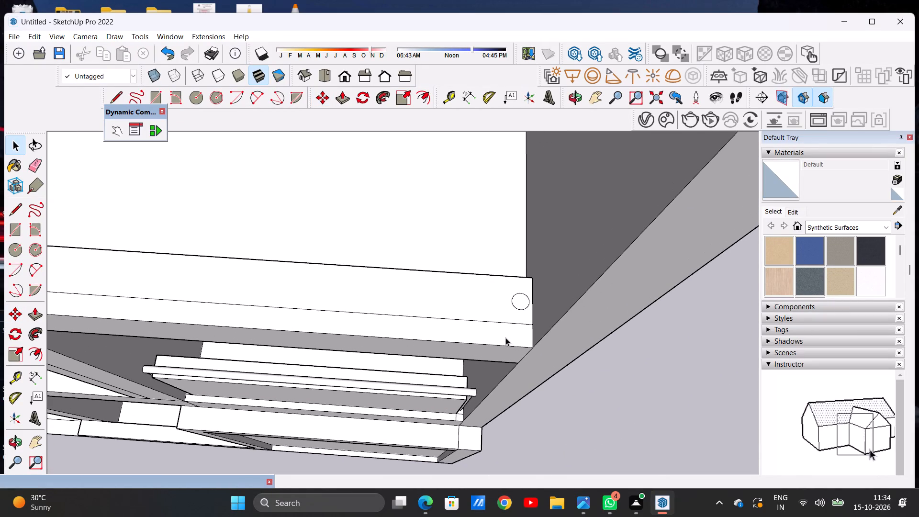
{"action": "key", "text": "l"}
{"action": "scroll", "coordinate": [498, 318], "scroll_direction": "up", "scroll_amount": 11}
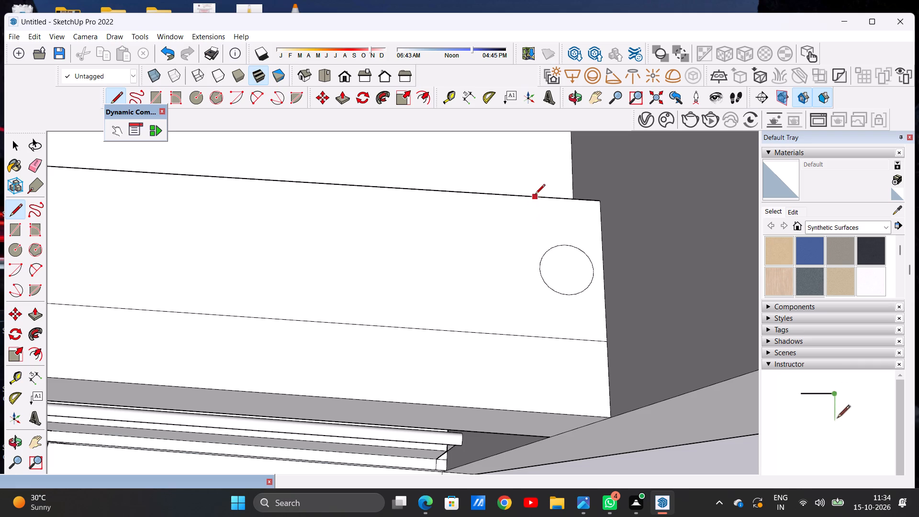
{"action": "left_click", "coordinate": [538, 195]}
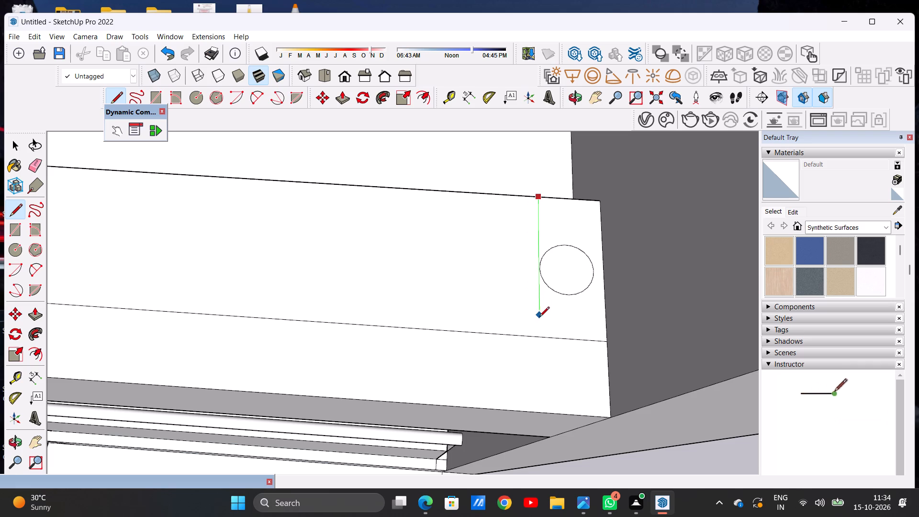
{"action": "left_click", "coordinate": [538, 334]}
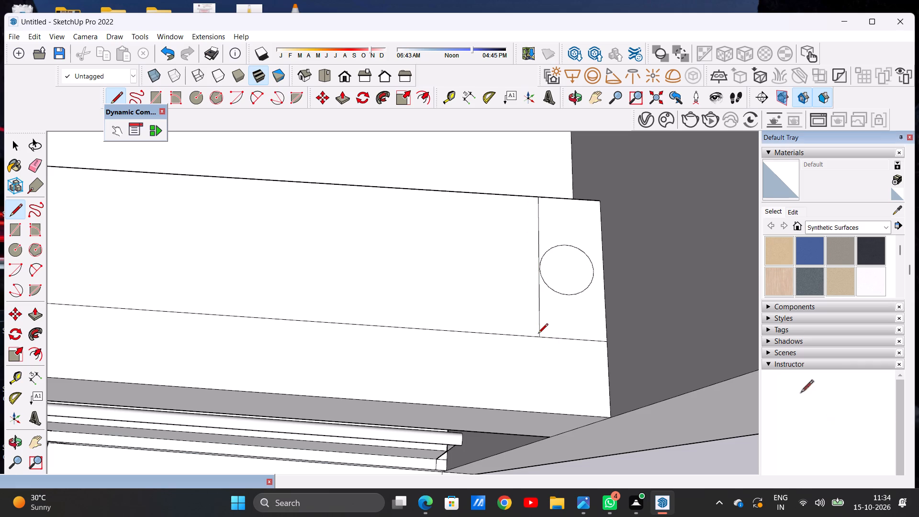
{"action": "key", "text": "space"}
Set the right-hand circle's segment count to 60.
{"action": "scroll", "coordinate": [550, 273], "scroll_direction": "up", "scroll_amount": 2}
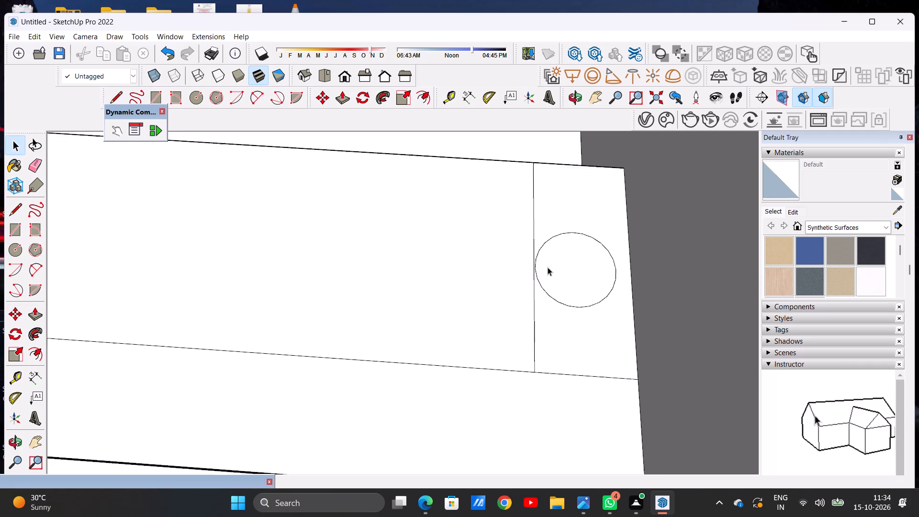
{"action": "scroll", "coordinate": [548, 267], "scroll_direction": "up", "scroll_amount": 7}
{"action": "scroll", "coordinate": [527, 266], "scroll_direction": "down", "scroll_amount": 1}
{"action": "scroll", "coordinate": [525, 265], "scroll_direction": "up", "scroll_amount": 2}
{"action": "scroll", "coordinate": [525, 265], "scroll_direction": "down", "scroll_amount": 1}
{"action": "scroll", "coordinate": [525, 265], "scroll_direction": "up", "scroll_amount": 10}
{"action": "scroll", "coordinate": [565, 303], "scroll_direction": "down", "scroll_amount": 20}
{"action": "scroll", "coordinate": [565, 303], "scroll_direction": "down", "scroll_amount": 1}
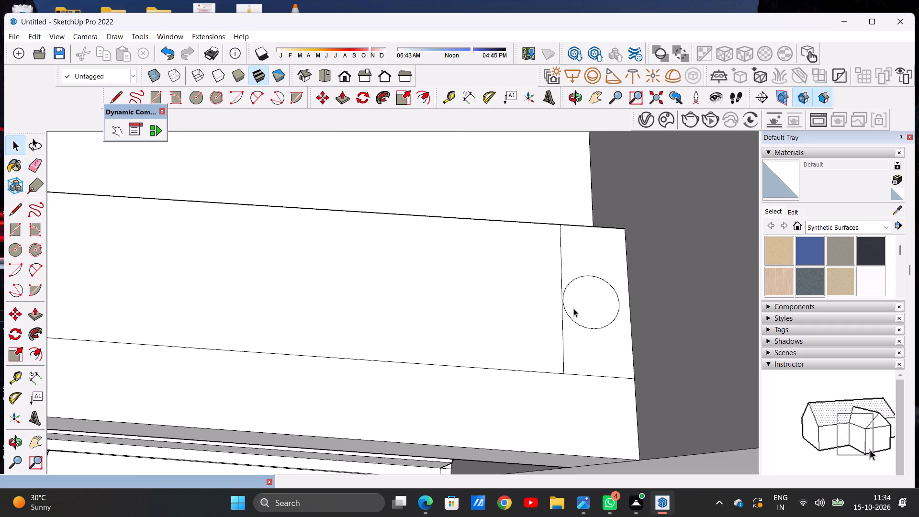
{"action": "scroll", "coordinate": [572, 317], "scroll_direction": "up", "scroll_amount": 3}
{"action": "scroll", "coordinate": [572, 317], "scroll_direction": "down", "scroll_amount": 1}
{"action": "scroll", "coordinate": [572, 317], "scroll_direction": "up", "scroll_amount": 18}
{"action": "left_click", "coordinate": [579, 315]}
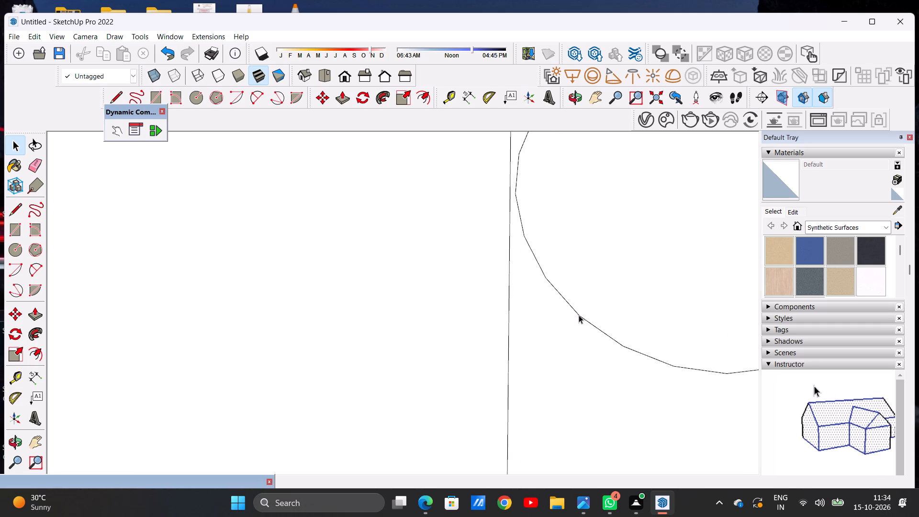
{"action": "scroll", "coordinate": [797, 260], "scroll_direction": "down", "scroll_amount": 2}
{"action": "scroll", "coordinate": [798, 261], "scroll_direction": "up", "scroll_amount": 4}
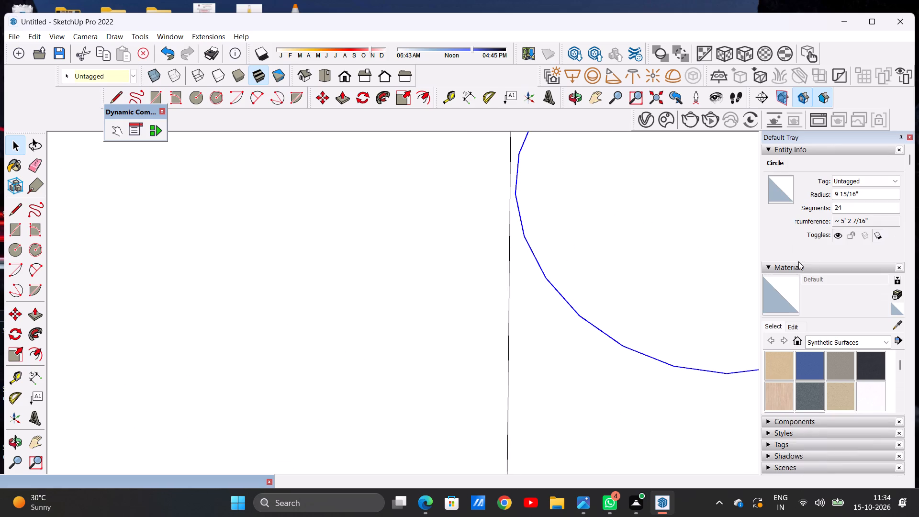
{"action": "left_click", "coordinate": [847, 206]}
{"action": "key", "text": "BackSpace"}
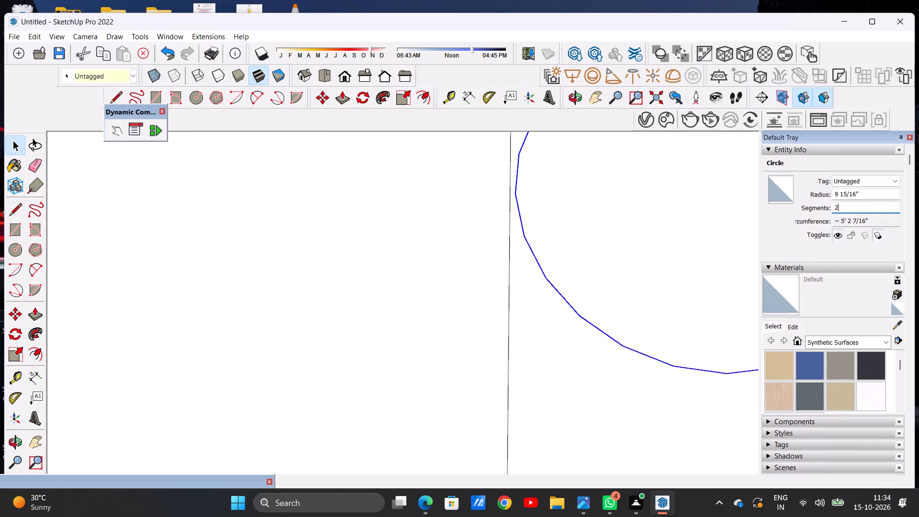
{"action": "key", "text": "BackSpace"}
{"action": "key", "text": "BackSpace"}
{"action": "key", "text": "BackSpace"}
{"action": "type", "text": "60"}
{"action": "key", "text": "Return"}
{"action": "key", "text": "space"}
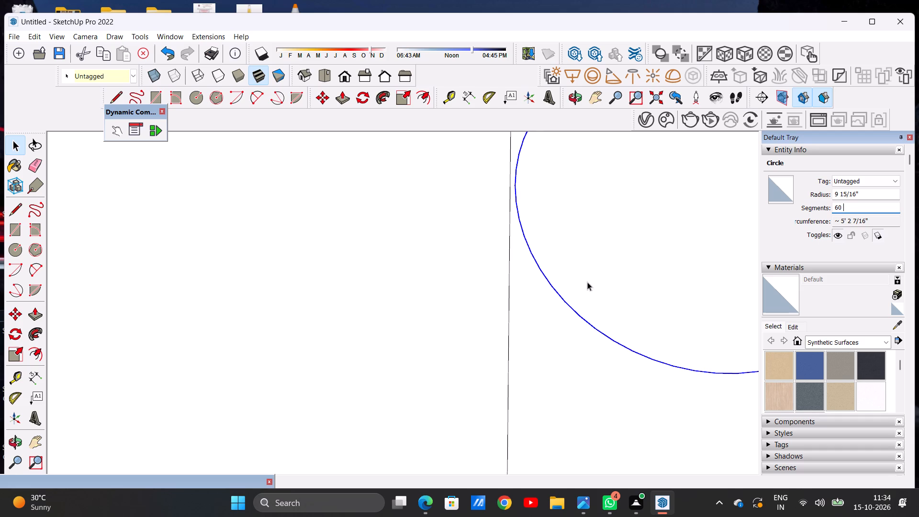
Set the segment count of the circle at the ledge's left end to 60 and clear the selection.
{"action": "scroll", "coordinate": [572, 296], "scroll_direction": "down", "scroll_amount": 20}
{"action": "scroll", "coordinate": [572, 296], "scroll_direction": "down", "scroll_amount": 10}
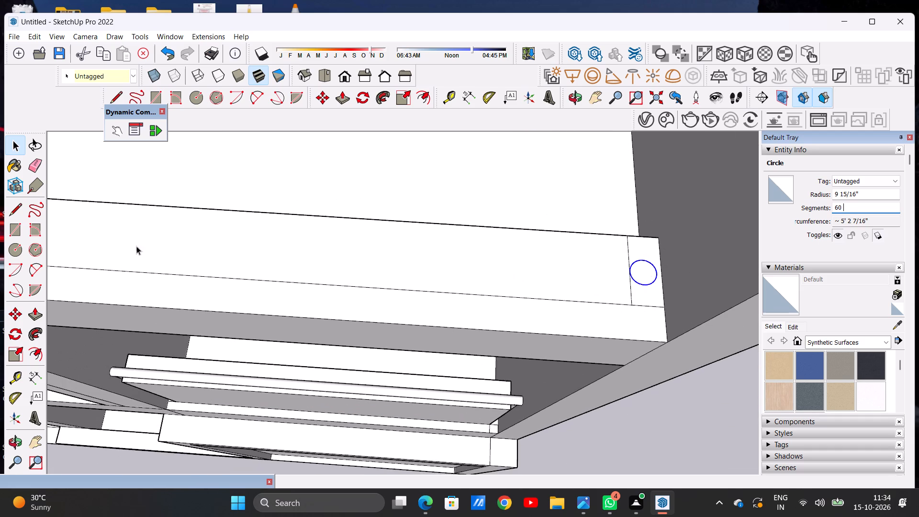
{"action": "scroll", "coordinate": [221, 257], "scroll_direction": "down", "scroll_amount": 13}
{"action": "scroll", "coordinate": [218, 242], "scroll_direction": "up", "scroll_amount": 18}
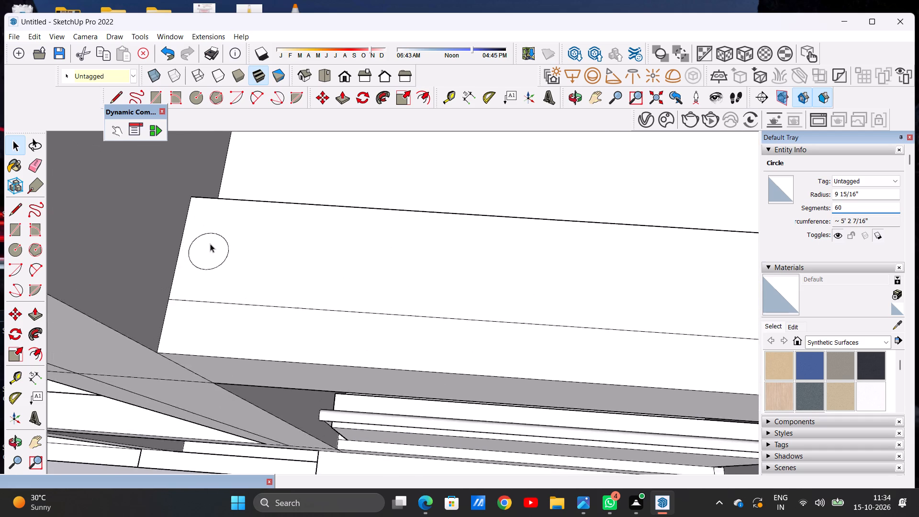
{"action": "scroll", "coordinate": [210, 244], "scroll_direction": "up", "scroll_amount": 11}
{"action": "scroll", "coordinate": [234, 283], "scroll_direction": "up", "scroll_amount": 7}
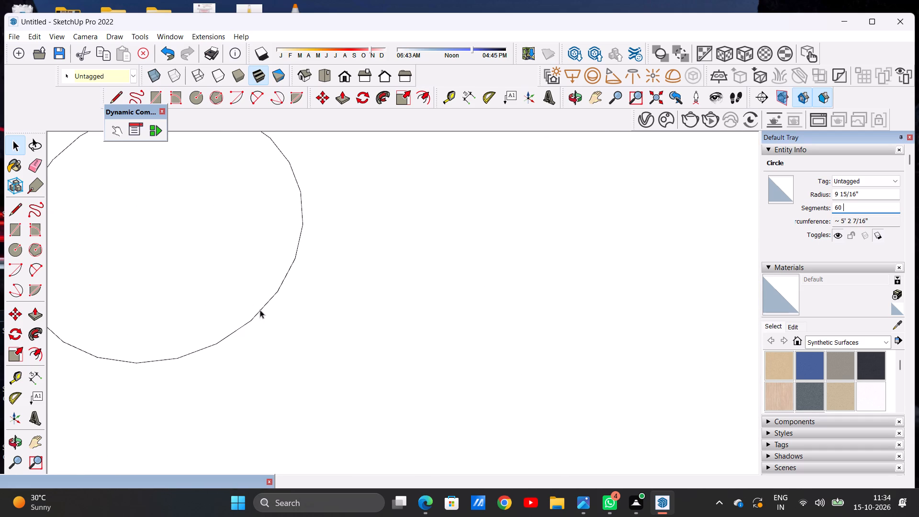
{"action": "left_click", "coordinate": [260, 310]}
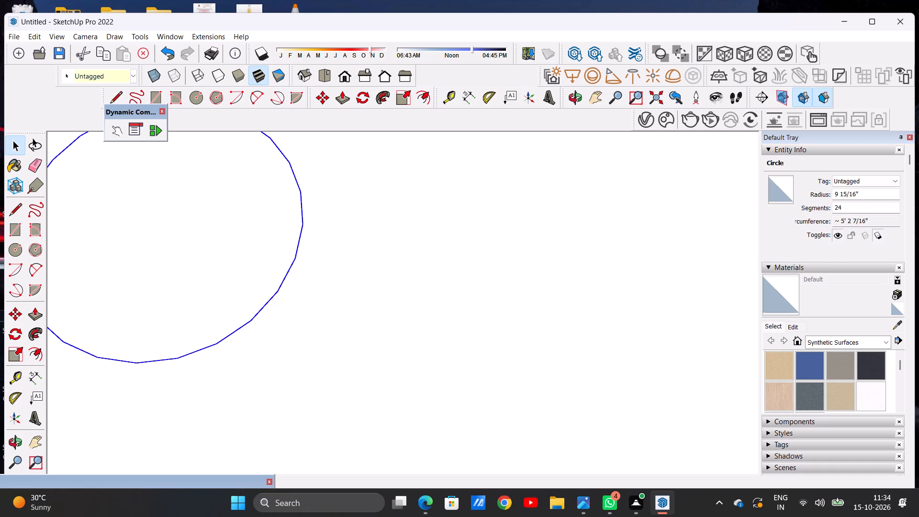
{"action": "left_click_drag", "start_coordinate": [844, 205], "coordinate": [829, 207]}
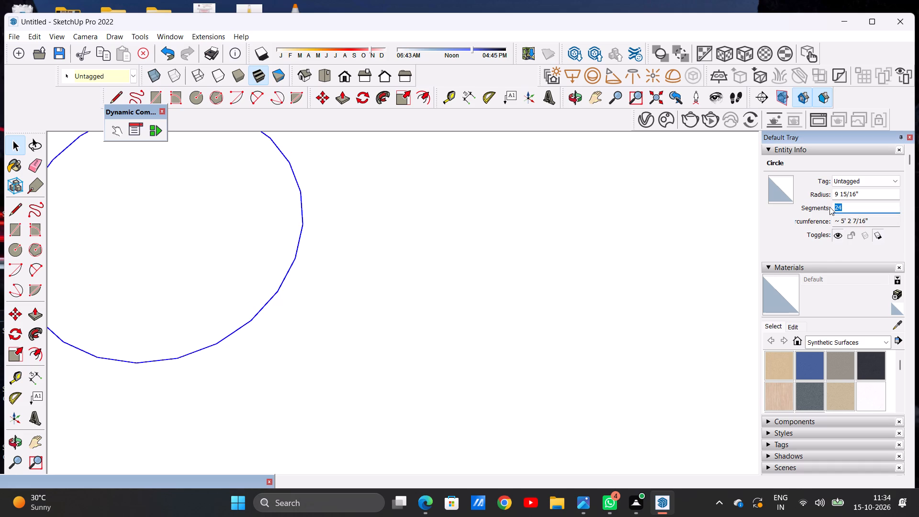
{"action": "type", "text": "60"}
{"action": "key", "text": "Return"}
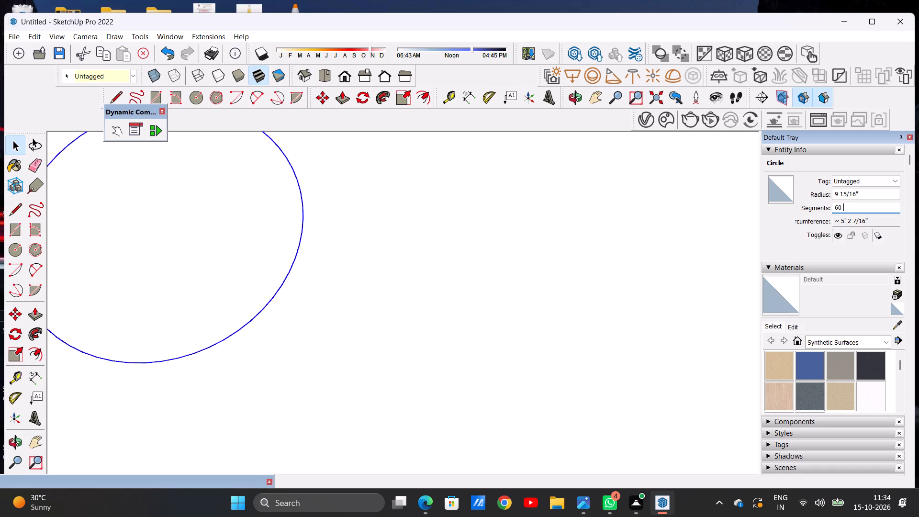
{"action": "key", "text": "space"}
{"action": "scroll", "coordinate": [434, 328], "scroll_direction": "down", "scroll_amount": 20}
{"action": "scroll", "coordinate": [434, 328], "scroll_direction": "down", "scroll_amount": 9}
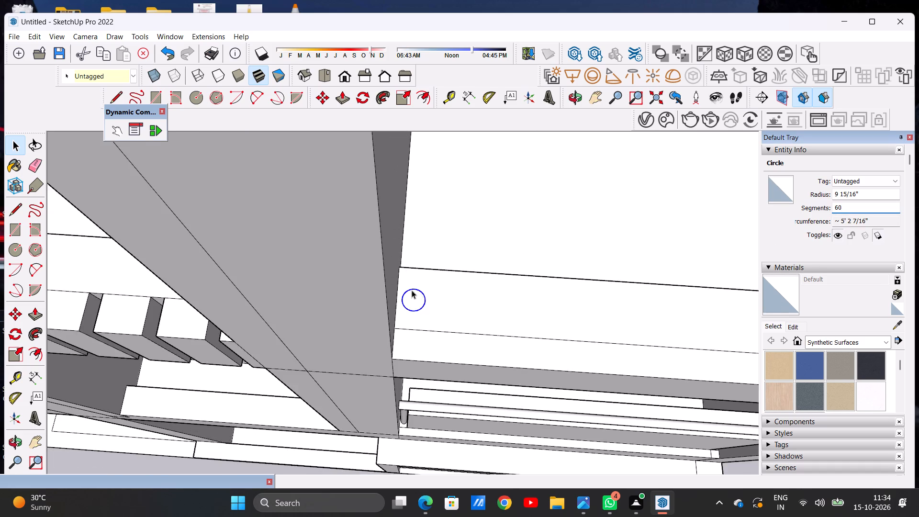
{"action": "scroll", "coordinate": [438, 328], "scroll_direction": "down", "scroll_amount": 8}
{"action": "left_click", "coordinate": [390, 459]}
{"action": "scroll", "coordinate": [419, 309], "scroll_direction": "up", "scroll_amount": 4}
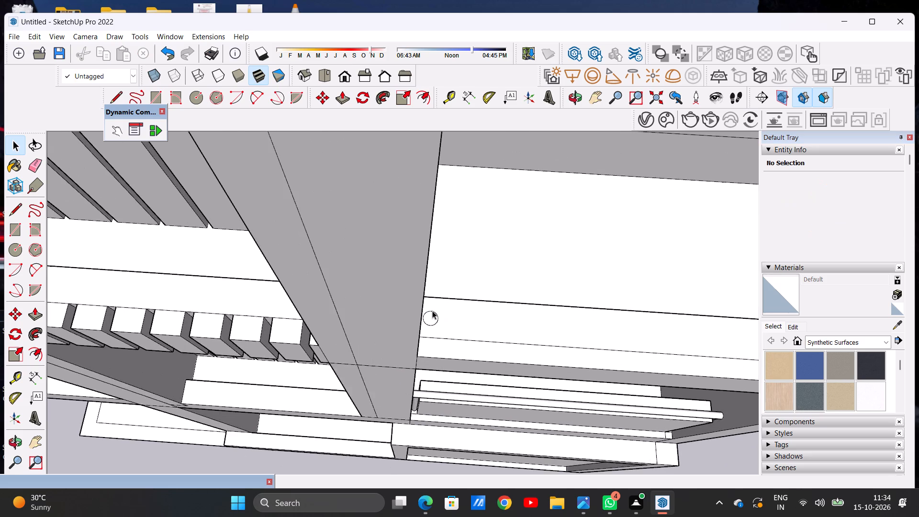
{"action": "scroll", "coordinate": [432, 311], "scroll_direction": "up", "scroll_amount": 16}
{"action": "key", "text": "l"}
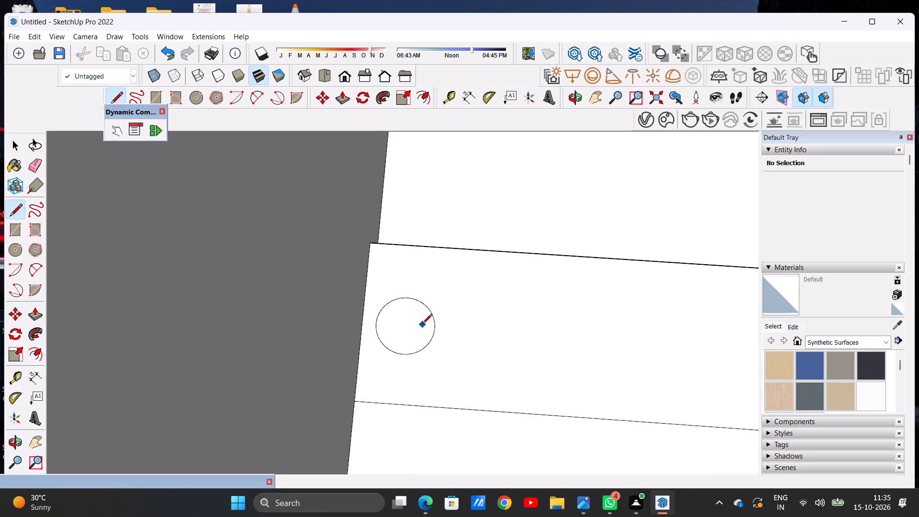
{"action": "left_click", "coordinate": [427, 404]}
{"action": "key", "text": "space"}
Draw a line across the ledge beside the left-hand circle, from the back edge to just past the lengthwise line.
{"action": "type", "text": "l"}
{"action": "left_click", "coordinate": [454, 250]}
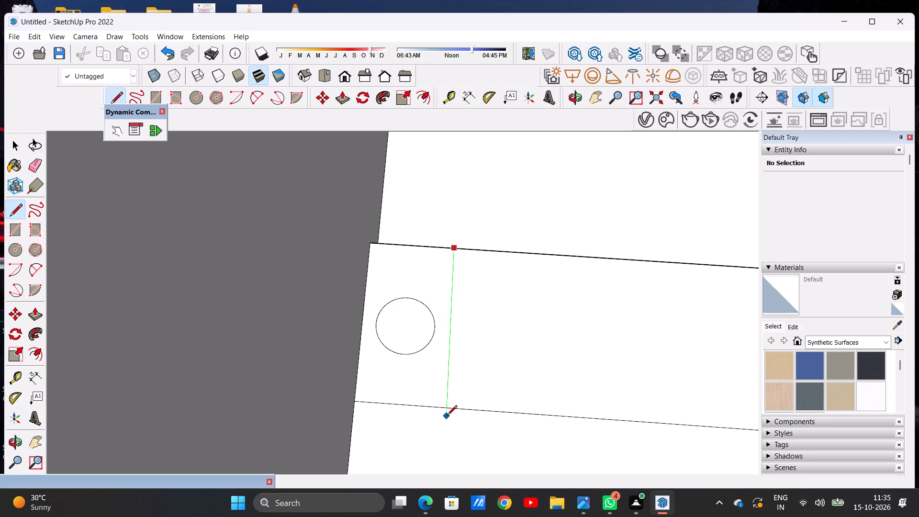
{"action": "left_click", "coordinate": [447, 416]}
{"action": "key", "text": "space"}
Erase the short stub of the new cross line that overshoots the lengthwise line.
{"action": "scroll", "coordinate": [454, 363], "scroll_direction": "down", "scroll_amount": 12}
{"action": "middle_click_drag", "start_coordinate": [470, 369], "coordinate": [459, 238]}
{"action": "scroll", "coordinate": [453, 268], "scroll_direction": "up", "scroll_amount": 20}
{"action": "scroll", "coordinate": [453, 268], "scroll_direction": "up", "scroll_amount": 8}
{"action": "scroll", "coordinate": [474, 349], "scroll_direction": "down", "scroll_amount": 1}
{"action": "scroll", "coordinate": [474, 349], "scroll_direction": "up", "scroll_amount": 1}
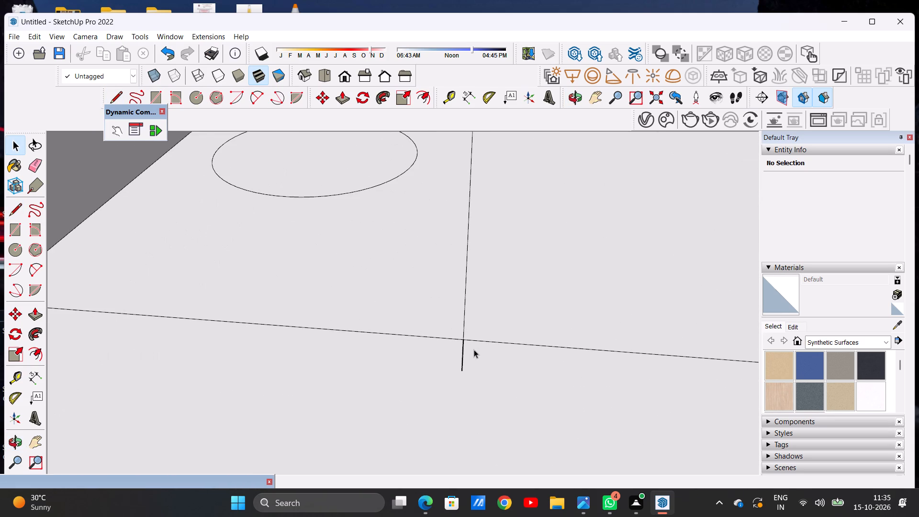
{"action": "key", "text": "e"}
{"action": "left_click_drag", "start_coordinate": [456, 353], "coordinate": [466, 353]}
{"action": "key", "text": "space"}
{"action": "scroll", "coordinate": [369, 357], "scroll_direction": "down", "scroll_amount": 7}
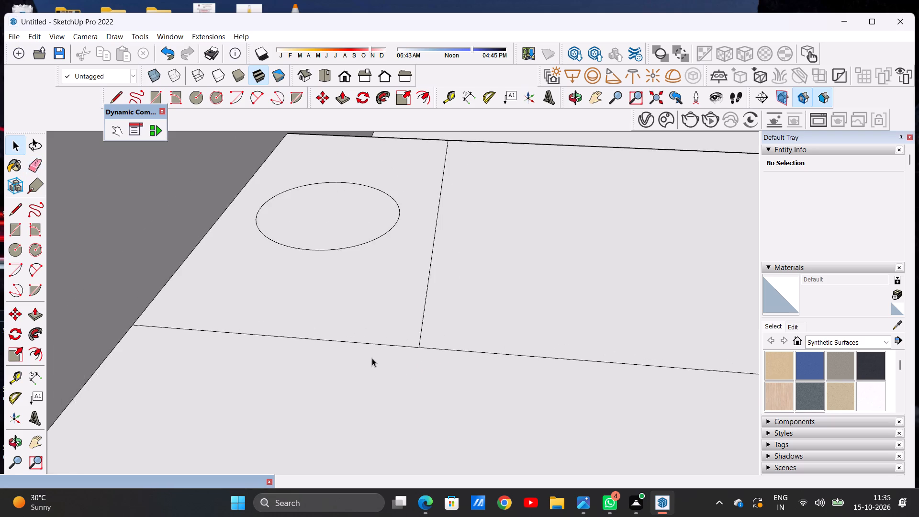
Move the left cross line along the ledge until it touches the left-hand circle's inner side, and clear the selection.
{"action": "scroll", "coordinate": [372, 358], "scroll_direction": "down", "scroll_amount": 19}
{"action": "middle_click_drag", "start_coordinate": [418, 355], "coordinate": [440, 405]}
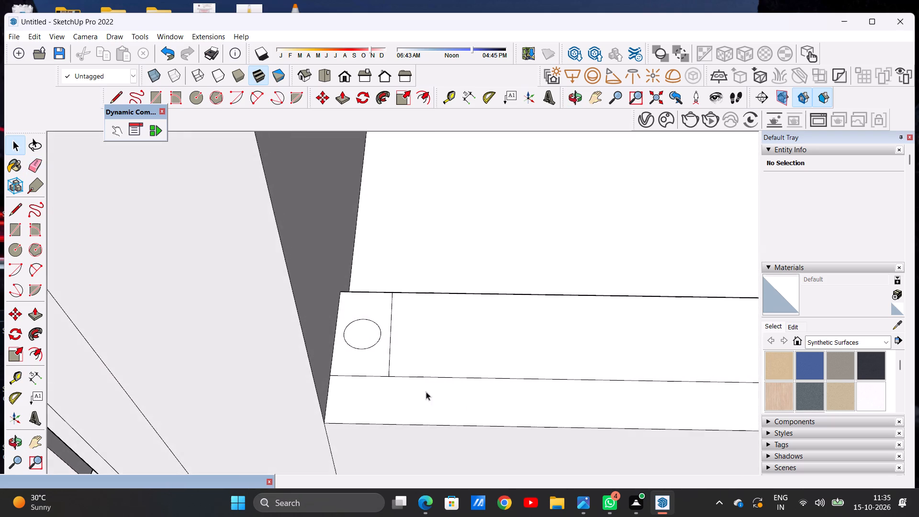
{"action": "scroll", "coordinate": [392, 379], "scroll_direction": "up", "scroll_amount": 14}
{"action": "left_click", "coordinate": [385, 353]}
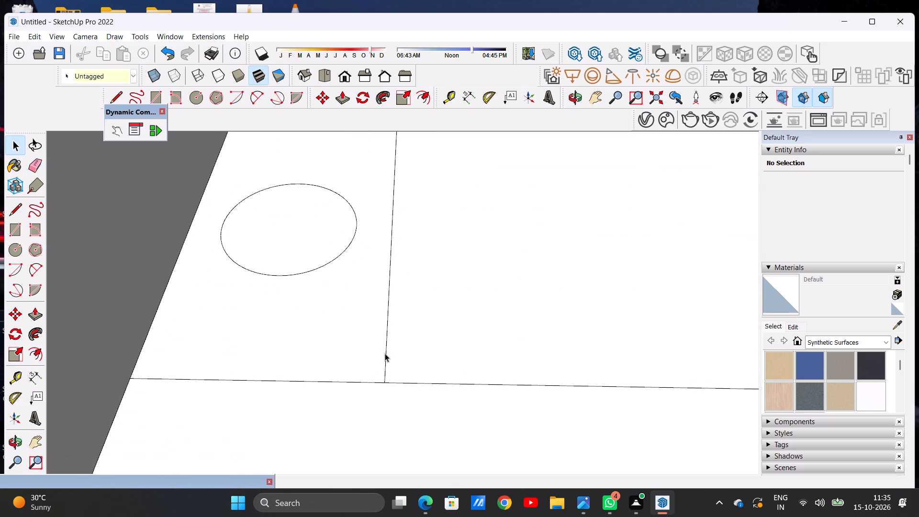
{"action": "key", "text": "m"}
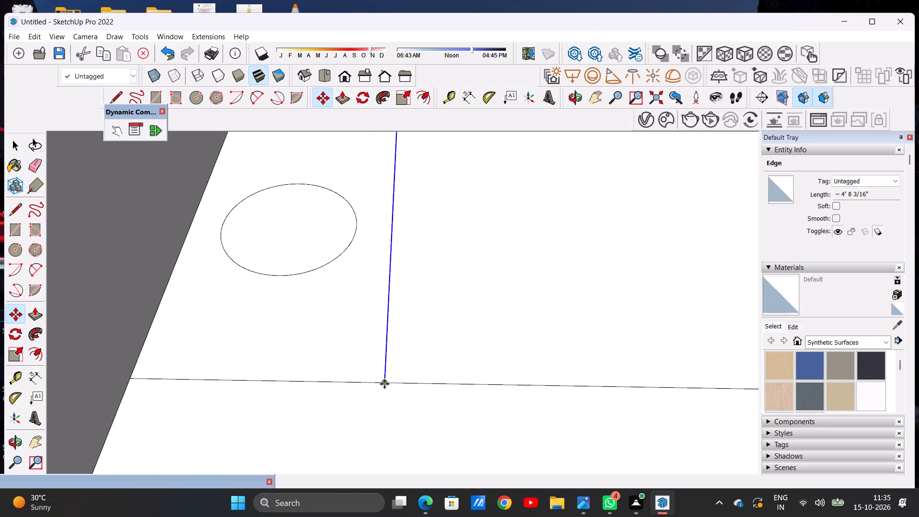
{"action": "left_click", "coordinate": [384, 384]}
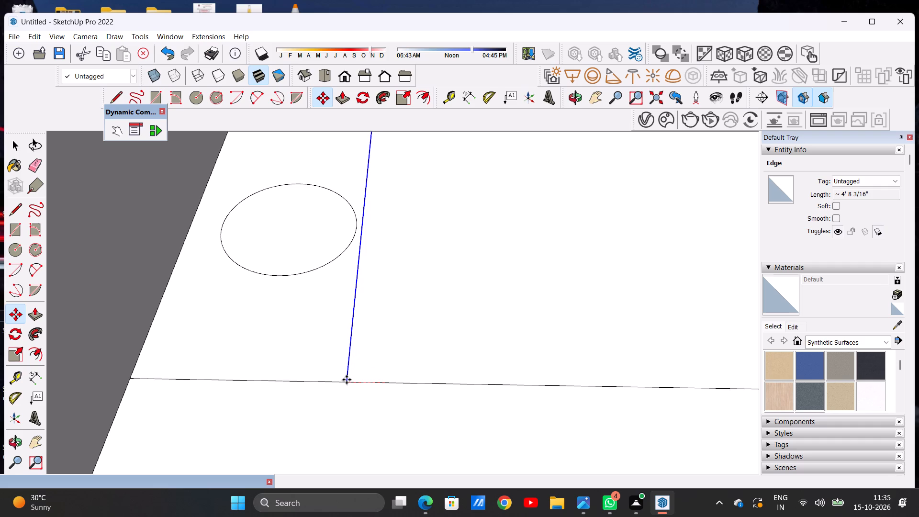
{"action": "left_click", "coordinate": [343, 380]}
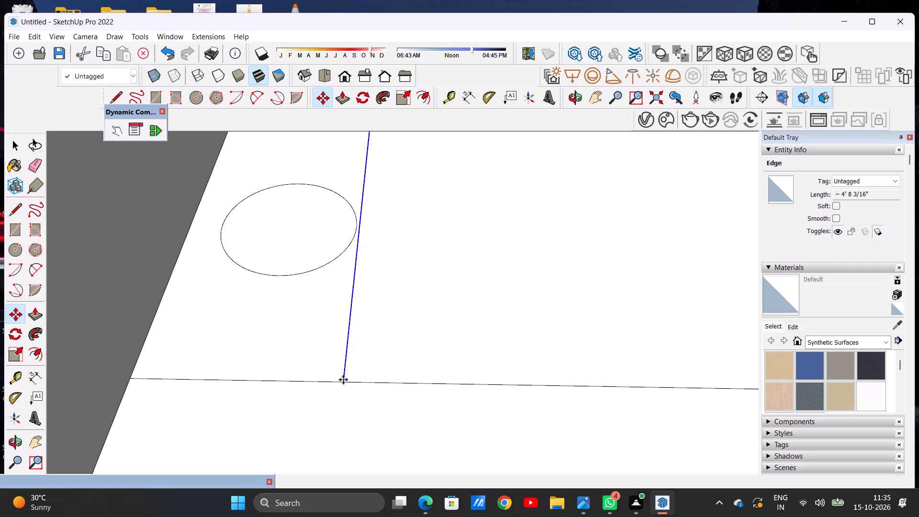
{"action": "key", "text": "space"}
{"action": "scroll", "coordinate": [393, 372], "scroll_direction": "down", "scroll_amount": 20}
{"action": "scroll", "coordinate": [413, 341], "scroll_direction": "up", "scroll_amount": 1}
{"action": "scroll", "coordinate": [413, 341], "scroll_direction": "down", "scroll_amount": 15}
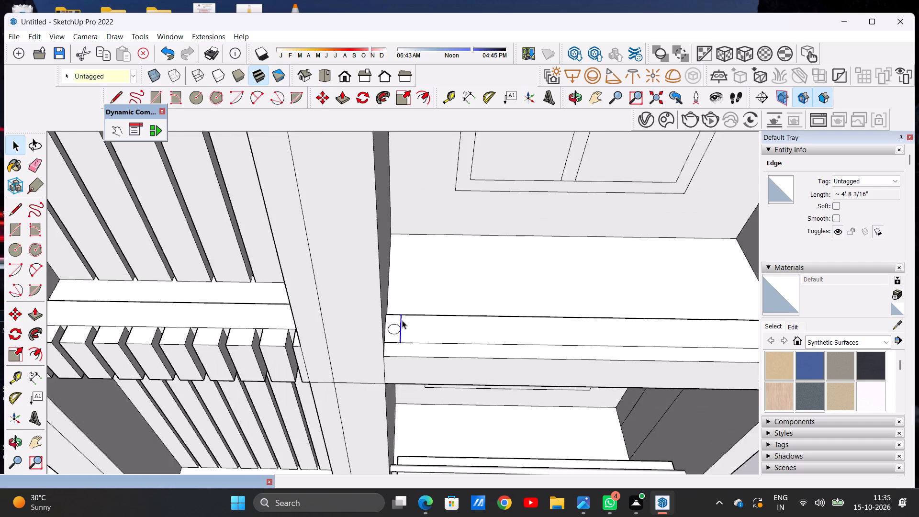
{"action": "scroll", "coordinate": [402, 320], "scroll_direction": "down", "scroll_amount": 7}
{"action": "left_click", "coordinate": [646, 422]}
Examine the left-hand circle and its cross line on the ledge, and the upper storeys' bays from the front.
{"action": "scroll", "coordinate": [313, 305], "scroll_direction": "up", "scroll_amount": 7}
{"action": "scroll", "coordinate": [517, 355], "scroll_direction": "up", "scroll_amount": 5}
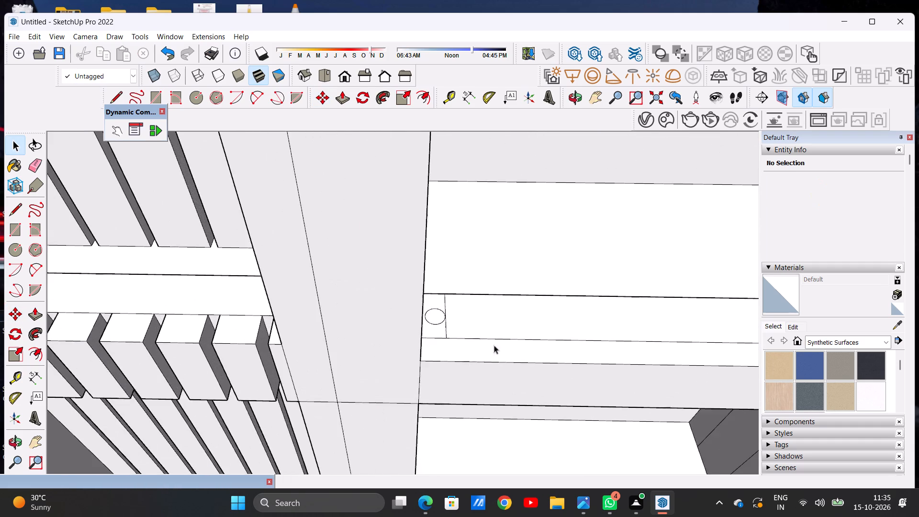
{"action": "scroll", "coordinate": [494, 345], "scroll_direction": "up", "scroll_amount": 15}
{"action": "middle_click_drag", "start_coordinate": [566, 343], "coordinate": [219, 420]}
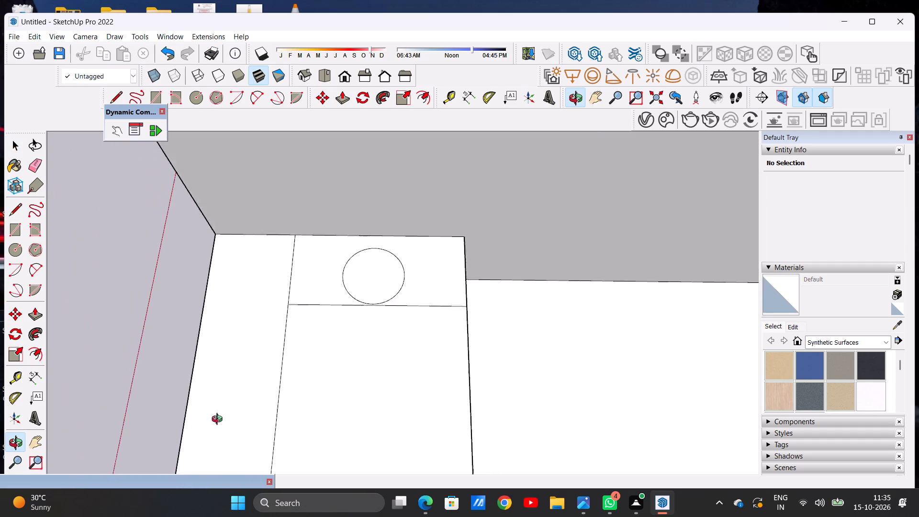
{"action": "middle_click_drag", "start_coordinate": [219, 420], "coordinate": [482, 347]}
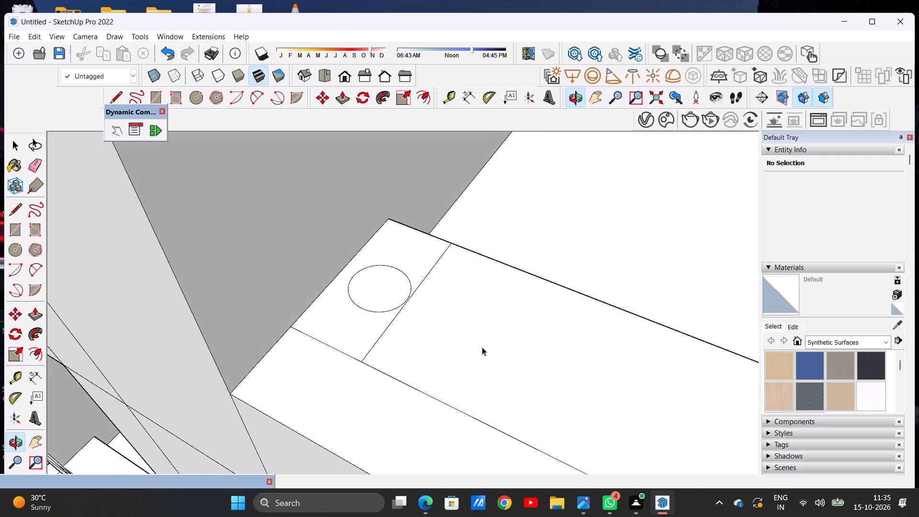
{"action": "middle_click_drag", "start_coordinate": [482, 347], "coordinate": [480, 347]}
{"action": "scroll", "coordinate": [481, 355], "scroll_direction": "down", "scroll_amount": 20}
{"action": "scroll", "coordinate": [481, 355], "scroll_direction": "down", "scroll_amount": 10}
{"action": "middle_click_drag", "start_coordinate": [452, 389], "coordinate": [658, 354]}
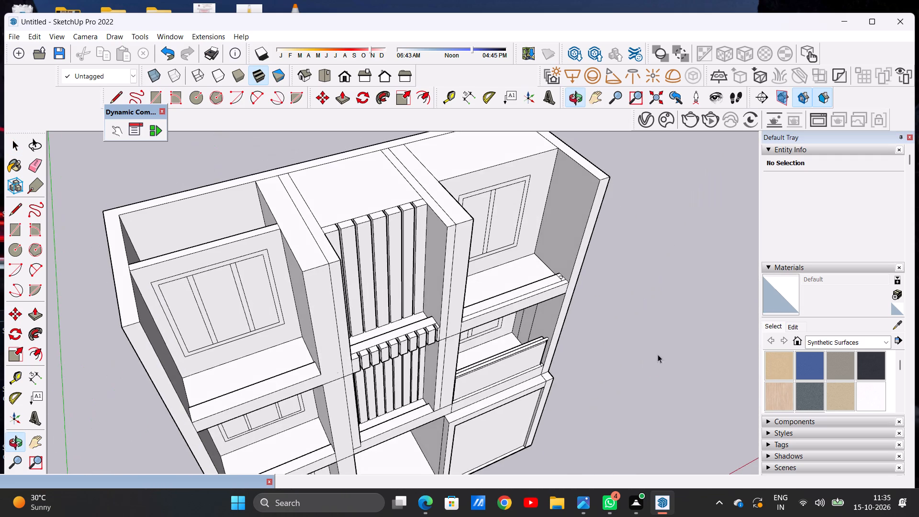
Copy the right-hand ledge circle with its face onto the right bay's outer side wall, above the ledge, and clear the selection.
{"action": "middle_click_drag", "start_coordinate": [658, 354], "coordinate": [662, 377]}
{"action": "scroll", "coordinate": [550, 244], "scroll_direction": "up", "scroll_amount": 3}
{"action": "scroll", "coordinate": [558, 245], "scroll_direction": "down", "scroll_amount": 1}
{"action": "scroll", "coordinate": [560, 246], "scroll_direction": "up", "scroll_amount": 5}
{"action": "middle_click_drag", "start_coordinate": [542, 355], "coordinate": [568, 318]}
{"action": "scroll", "coordinate": [599, 214], "scroll_direction": "up", "scroll_amount": 3}
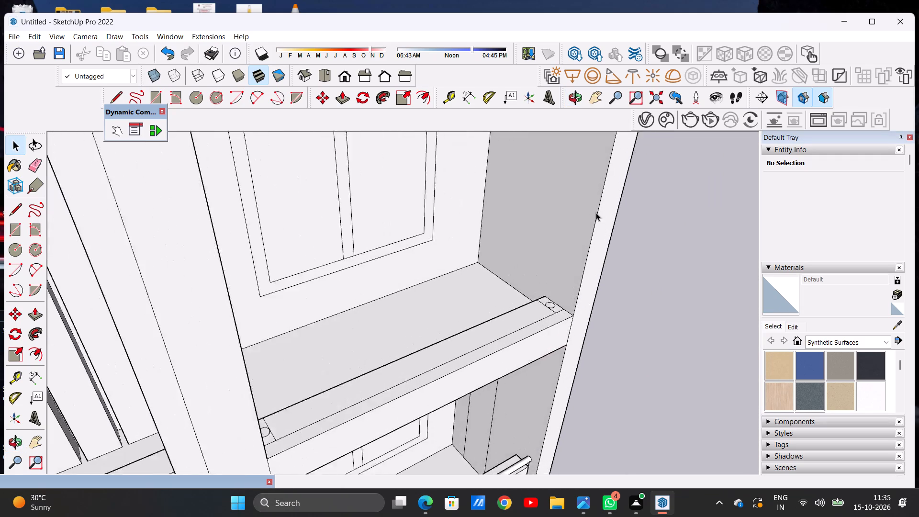
{"action": "scroll", "coordinate": [596, 213], "scroll_direction": "up", "scroll_amount": 12}
{"action": "scroll", "coordinate": [477, 427], "scroll_direction": "up", "scroll_amount": 15}
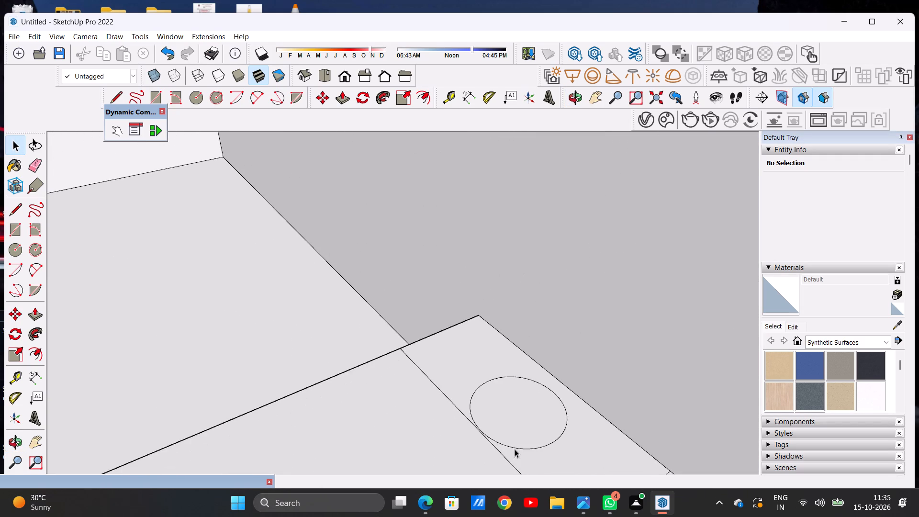
{"action": "double_click", "coordinate": [520, 433]}
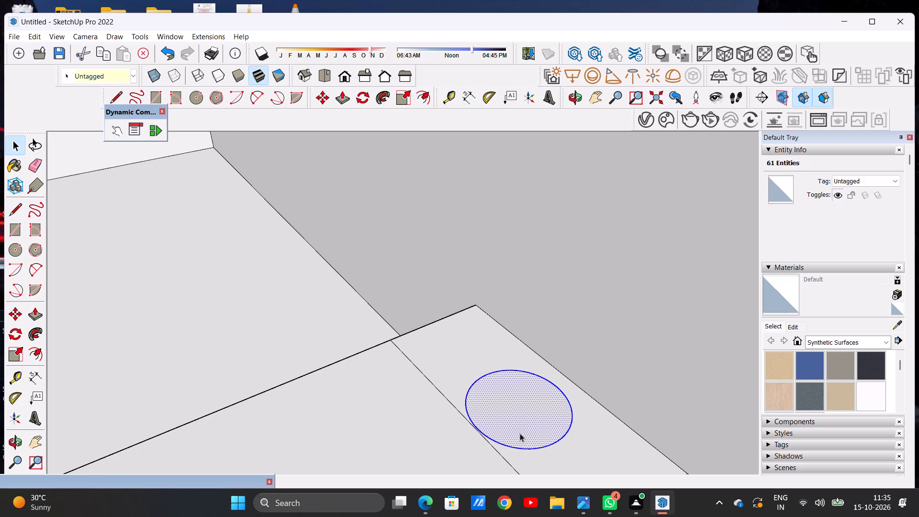
{"action": "key", "text": "m"}
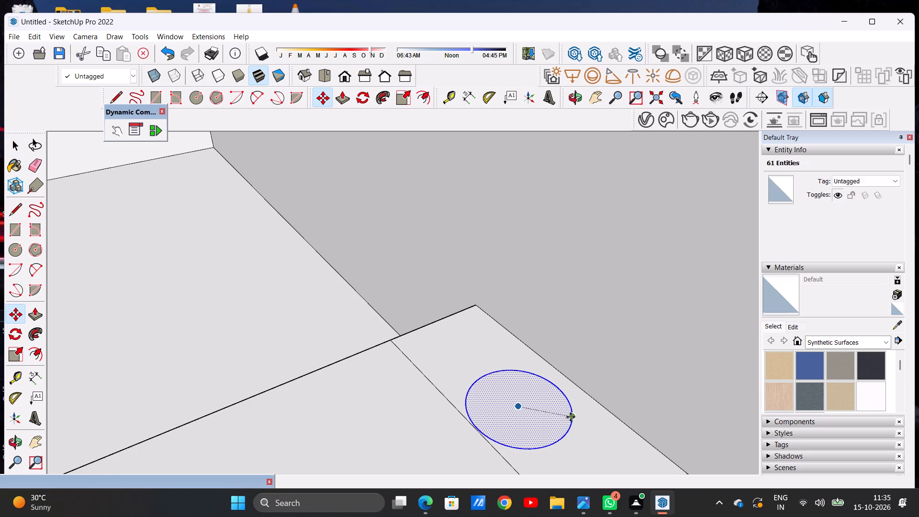
{"action": "left_click", "coordinate": [573, 417]}
{"action": "scroll", "coordinate": [603, 363], "scroll_direction": "down", "scroll_amount": 7}
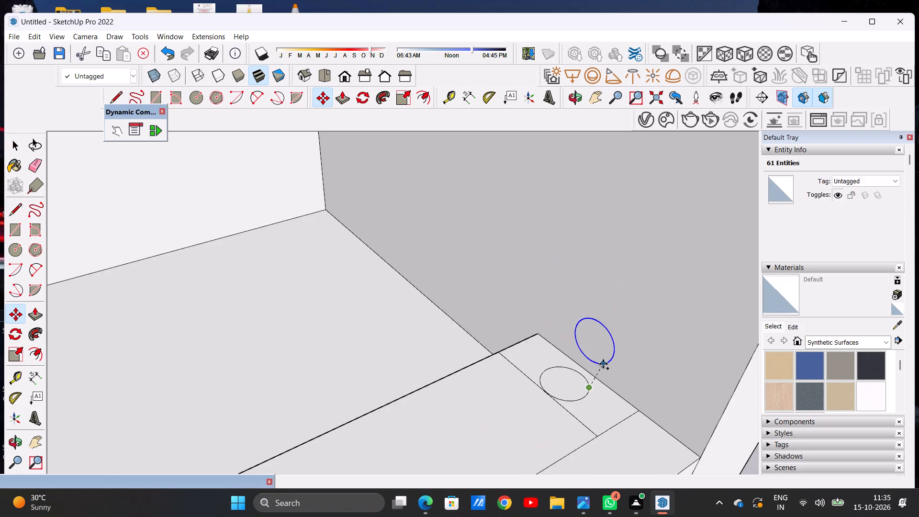
{"action": "scroll", "coordinate": [603, 364], "scroll_direction": "down", "scroll_amount": 9}
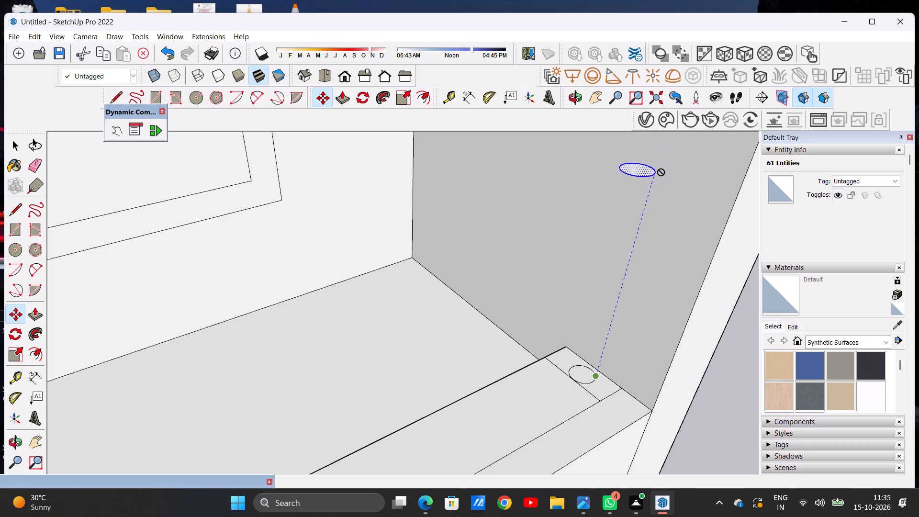
{"action": "left_click", "coordinate": [662, 172]}
{"action": "key", "text": "space"}
{"action": "scroll", "coordinate": [604, 350], "scroll_direction": "down", "scroll_amount": 9}
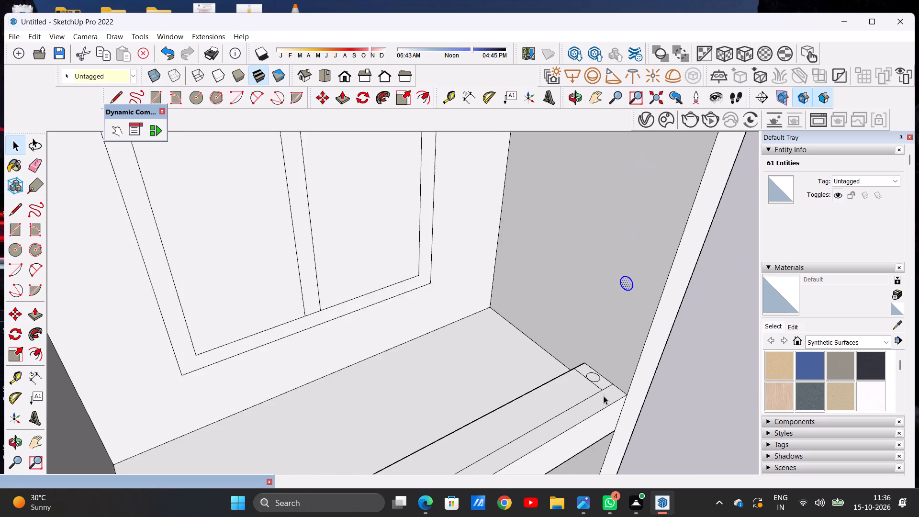
{"action": "middle_click_drag", "start_coordinate": [593, 389], "coordinate": [600, 320]}
{"action": "scroll", "coordinate": [593, 394], "scroll_direction": "up", "scroll_amount": 9}
{"action": "scroll", "coordinate": [597, 385], "scroll_direction": "down", "scroll_amount": 7}
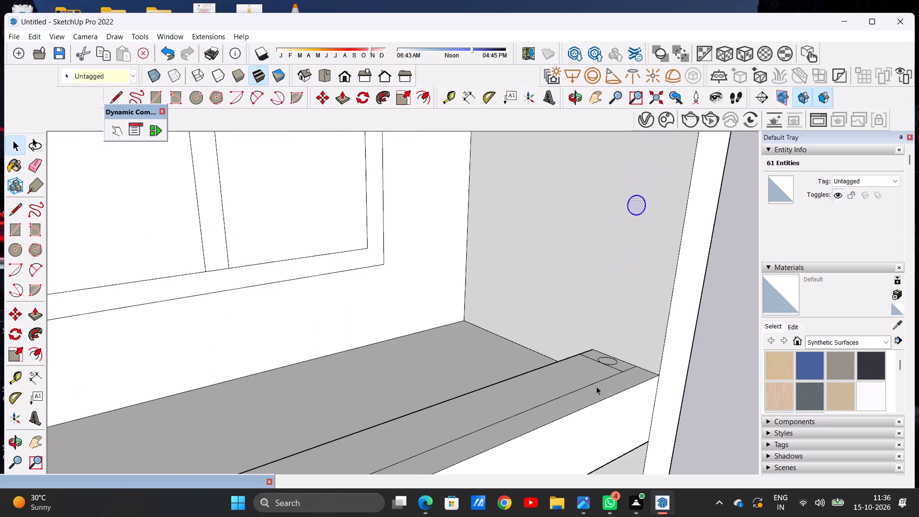
{"action": "scroll", "coordinate": [638, 245], "scroll_direction": "up", "scroll_amount": 8}
{"action": "scroll", "coordinate": [614, 285], "scroll_direction": "down", "scroll_amount": 15}
{"action": "left_click", "coordinate": [704, 324]}
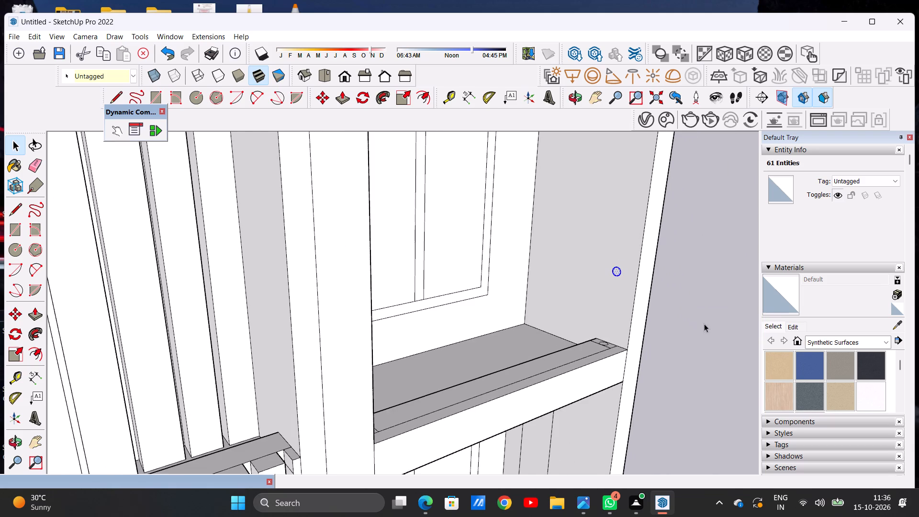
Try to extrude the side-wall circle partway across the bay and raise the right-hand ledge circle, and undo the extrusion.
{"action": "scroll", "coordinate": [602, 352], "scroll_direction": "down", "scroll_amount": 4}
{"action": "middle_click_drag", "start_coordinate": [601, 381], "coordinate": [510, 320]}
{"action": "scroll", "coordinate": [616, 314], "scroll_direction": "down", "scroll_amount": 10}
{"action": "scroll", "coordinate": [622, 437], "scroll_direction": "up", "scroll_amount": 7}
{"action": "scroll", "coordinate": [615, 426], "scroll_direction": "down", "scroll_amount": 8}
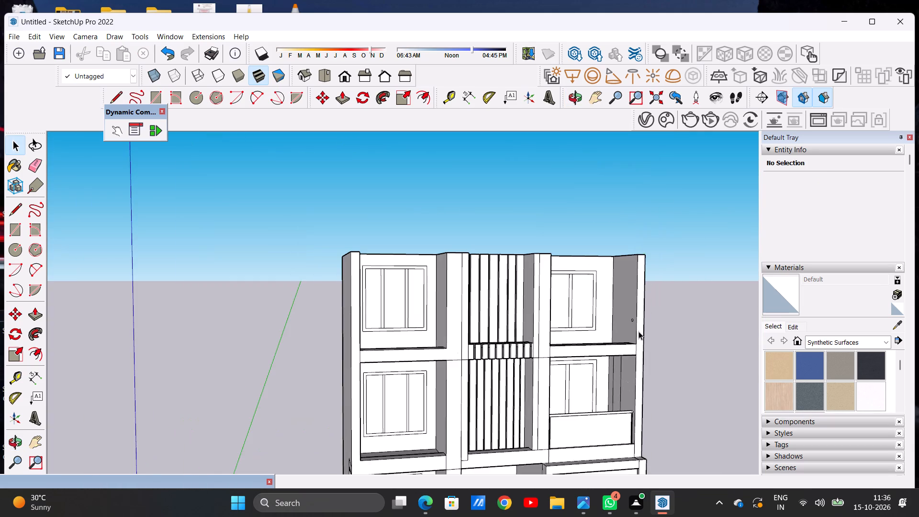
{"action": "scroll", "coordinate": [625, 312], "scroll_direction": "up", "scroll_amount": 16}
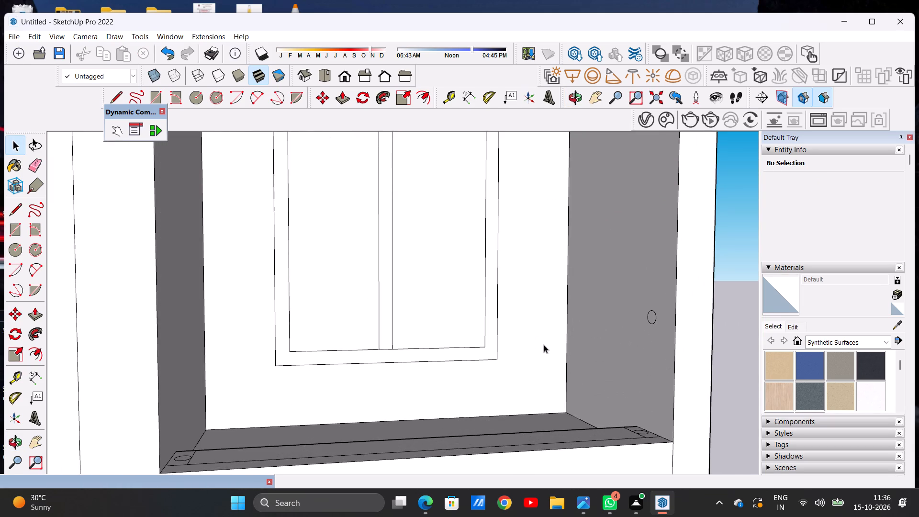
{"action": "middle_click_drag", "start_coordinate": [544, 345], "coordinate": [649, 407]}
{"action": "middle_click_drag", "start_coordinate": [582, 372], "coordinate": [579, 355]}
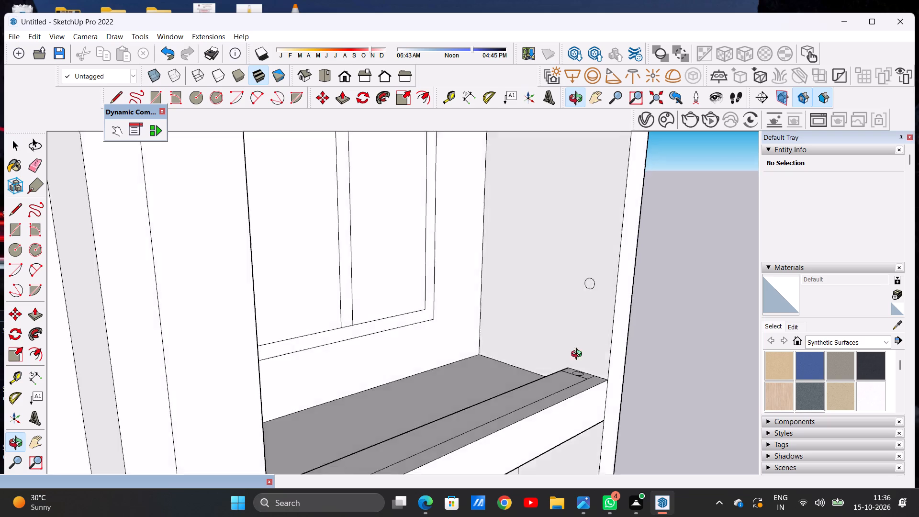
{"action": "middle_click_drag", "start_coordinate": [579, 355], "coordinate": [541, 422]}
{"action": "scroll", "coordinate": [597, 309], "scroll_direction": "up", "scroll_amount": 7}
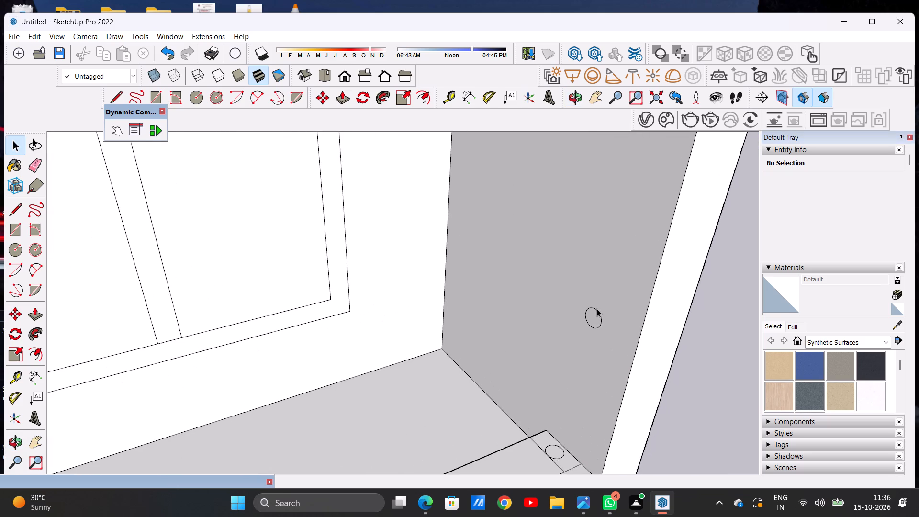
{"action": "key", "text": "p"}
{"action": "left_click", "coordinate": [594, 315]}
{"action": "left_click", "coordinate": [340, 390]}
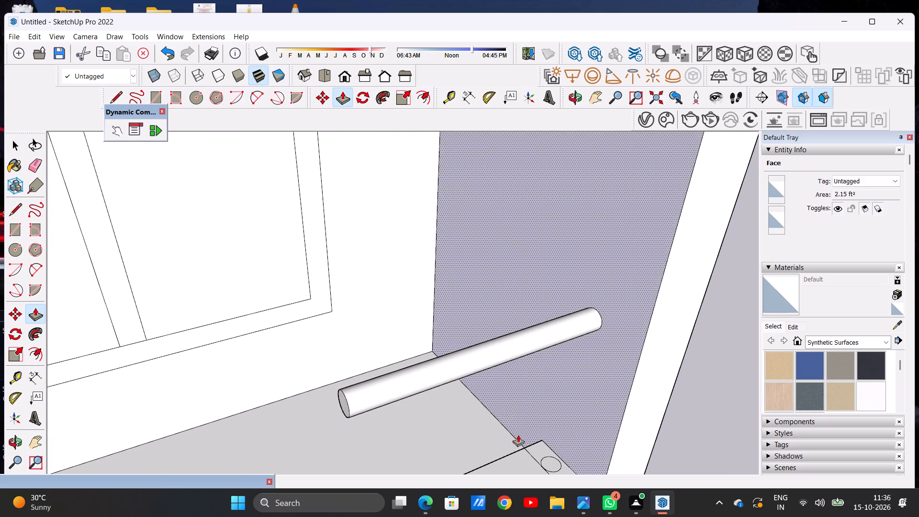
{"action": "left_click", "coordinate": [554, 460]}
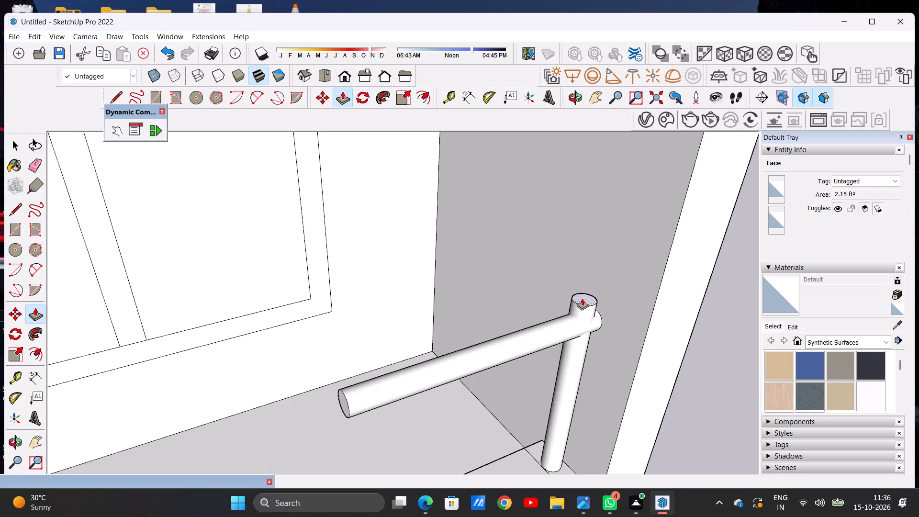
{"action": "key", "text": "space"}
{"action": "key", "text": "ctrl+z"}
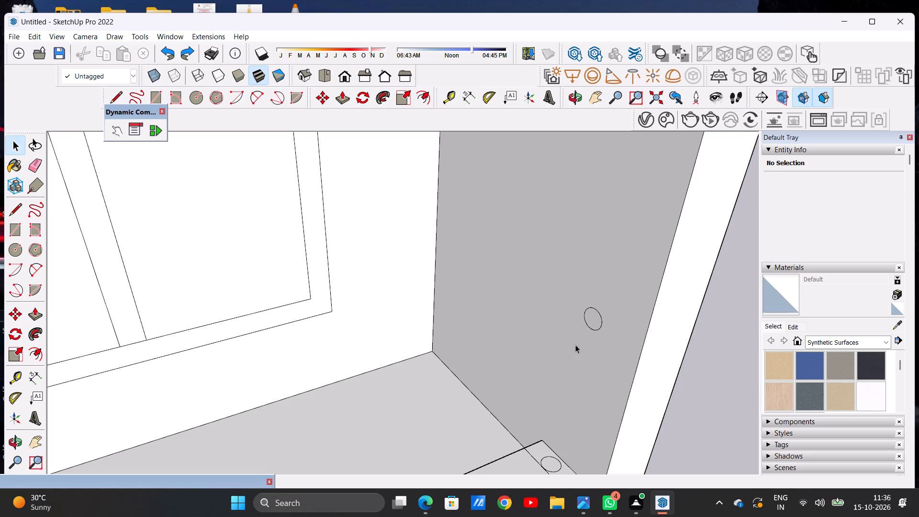
Move the side-wall circle with its face a little higher up the wall and clear the selection.
{"action": "double_click", "coordinate": [593, 323]}
{"action": "middle_click_drag", "start_coordinate": [614, 371], "coordinate": [664, 331]}
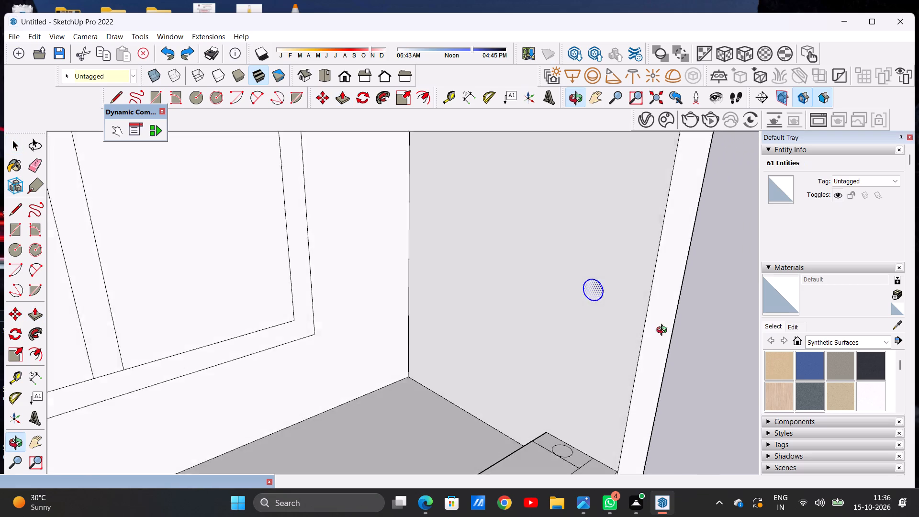
{"action": "middle_click_drag", "start_coordinate": [664, 331], "coordinate": [728, 273]}
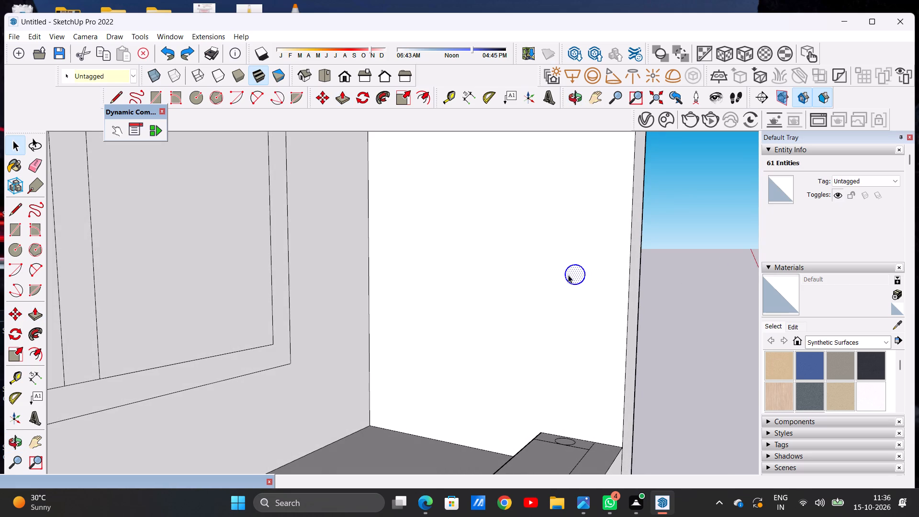
{"action": "scroll", "coordinate": [568, 337], "scroll_direction": "down", "scroll_amount": 5}
{"action": "scroll", "coordinate": [573, 260], "scroll_direction": "up", "scroll_amount": 1}
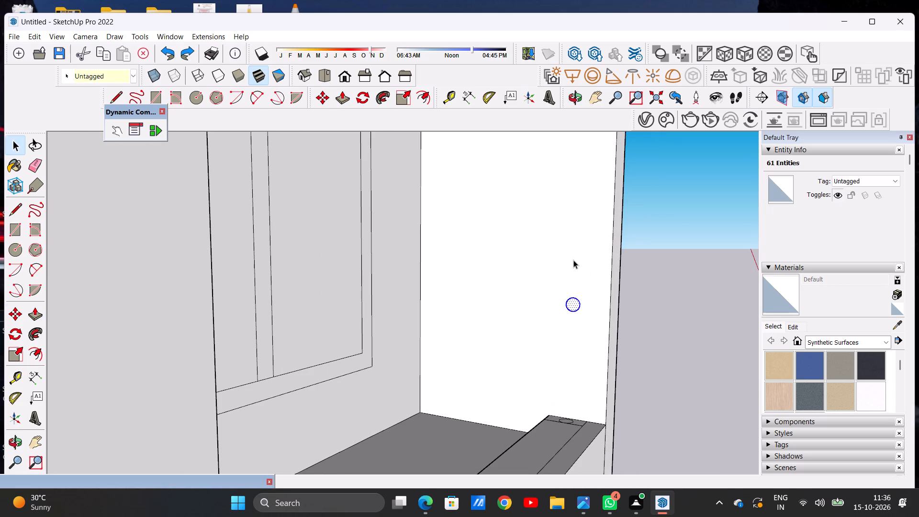
{"action": "key", "text": "m"}
{"action": "left_click", "coordinate": [573, 313]}
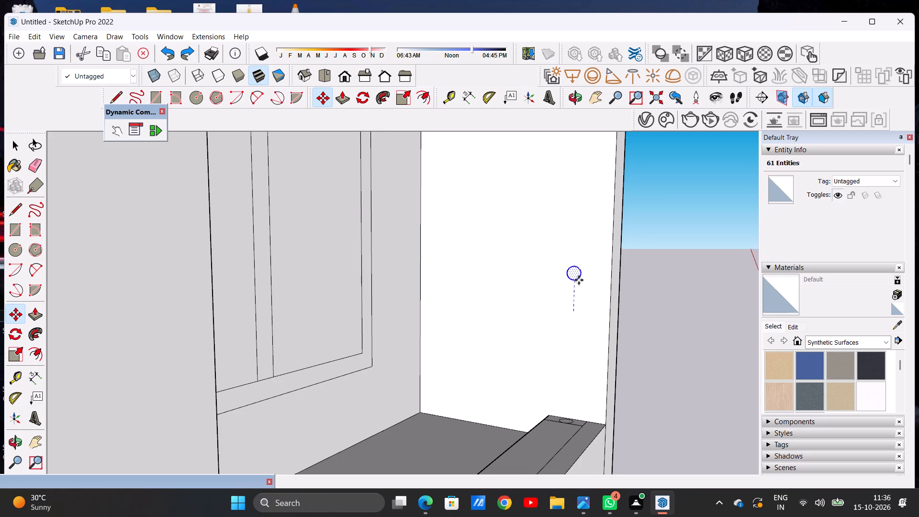
{"action": "left_click", "coordinate": [579, 280]}
{"action": "key", "text": "space"}
{"action": "scroll", "coordinate": [567, 360], "scroll_direction": "down", "scroll_amount": 7}
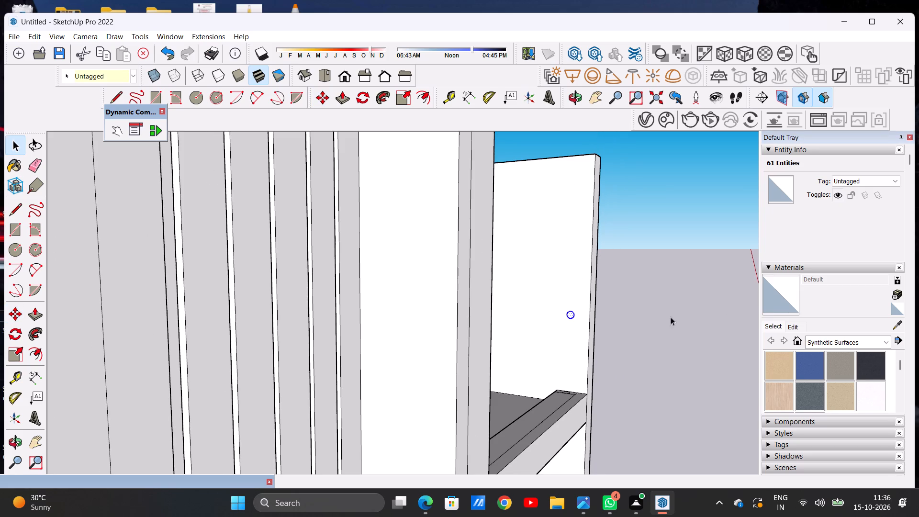
{"action": "left_click", "coordinate": [630, 325]}
Extrude the side-wall circle across the bay to the opposite side wall, forming the horizontal round top rail.
{"action": "scroll", "coordinate": [622, 326], "scroll_direction": "down", "scroll_amount": 5}
{"action": "middle_click_drag", "start_coordinate": [616, 362], "coordinate": [427, 354]}
{"action": "scroll", "coordinate": [400, 350], "scroll_direction": "down", "scroll_amount": 8}
{"action": "middle_click_drag", "start_coordinate": [464, 389], "coordinate": [554, 393]}
{"action": "scroll", "coordinate": [520, 338], "scroll_direction": "up", "scroll_amount": 9}
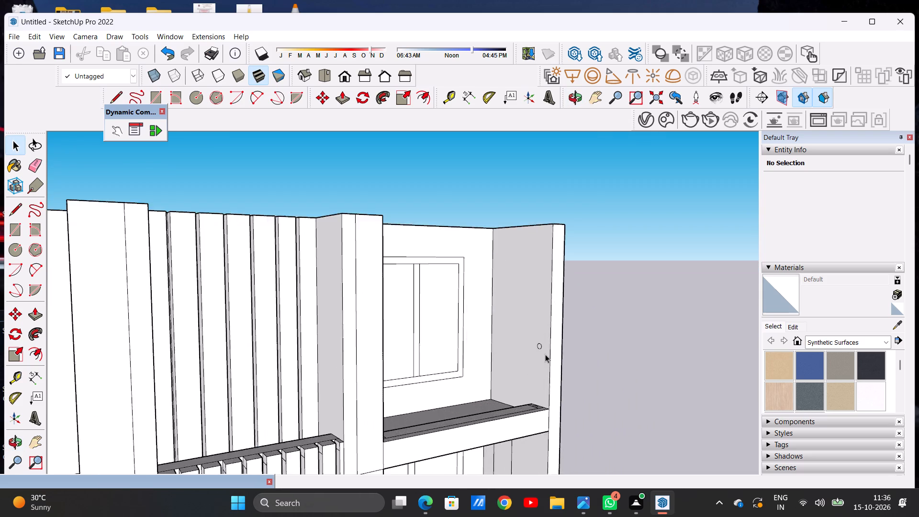
{"action": "scroll", "coordinate": [545, 354], "scroll_direction": "up", "scroll_amount": 13}
{"action": "key", "text": "p"}
{"action": "scroll", "coordinate": [536, 321], "scroll_direction": "up", "scroll_amount": 6}
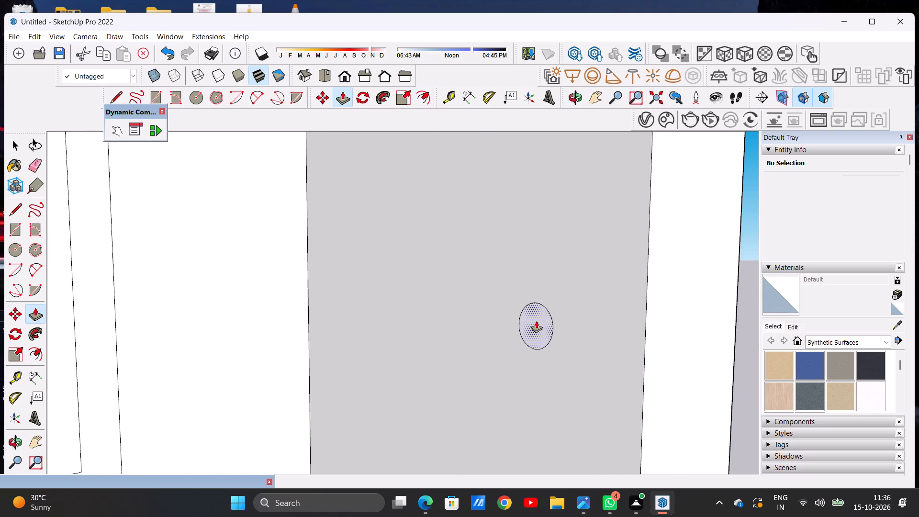
{"action": "left_click", "coordinate": [536, 321]}
{"action": "scroll", "coordinate": [329, 354], "scroll_direction": "down", "scroll_amount": 14}
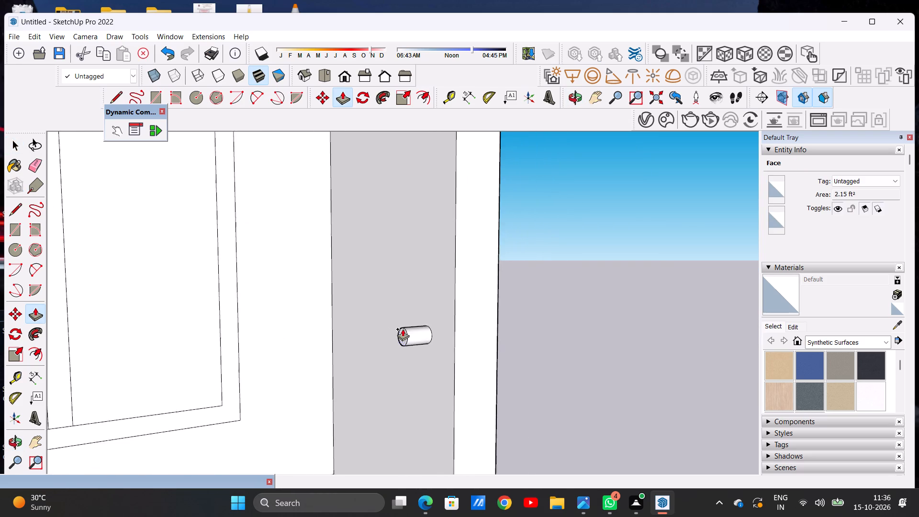
{"action": "scroll", "coordinate": [403, 329], "scroll_direction": "down", "scroll_amount": 16}
{"action": "middle_click_drag", "start_coordinate": [320, 335], "coordinate": [228, 318]}
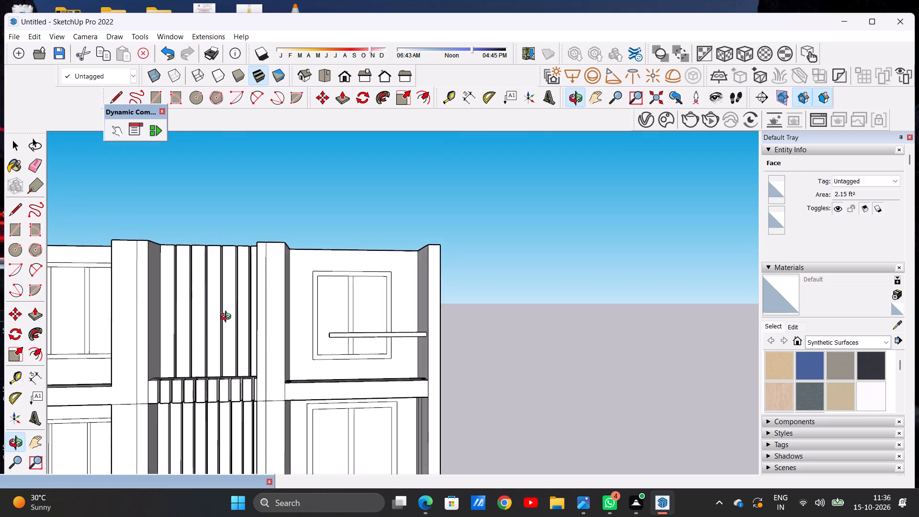
{"action": "middle_click_drag", "start_coordinate": [228, 318], "coordinate": [196, 321]}
{"action": "scroll", "coordinate": [310, 325], "scroll_direction": "up", "scroll_amount": 18}
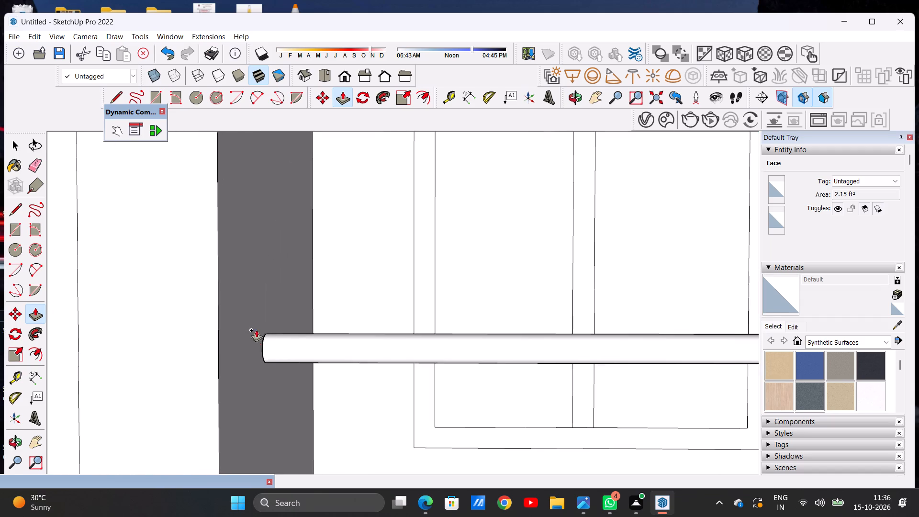
{"action": "left_click", "coordinate": [247, 315]}
{"action": "key", "text": "space"}
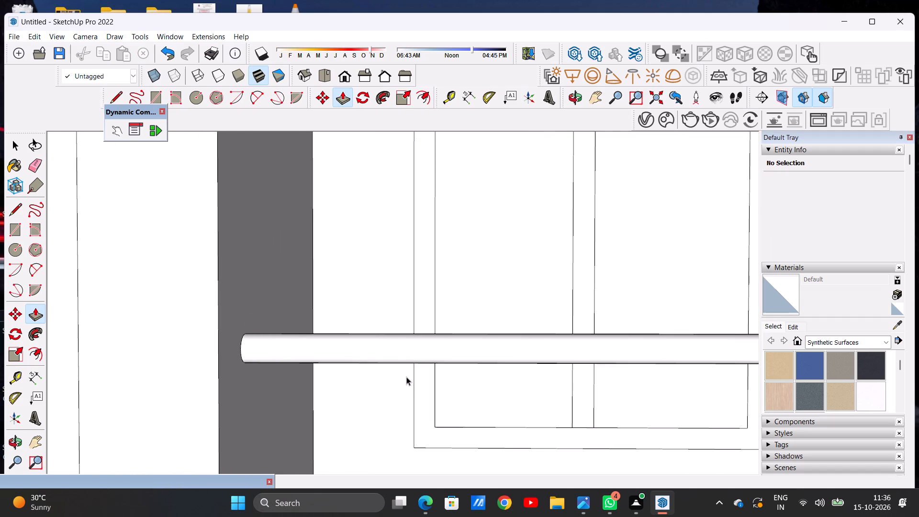
Extrude the right-hand ledge circle upward into a round post that meets the top rail.
{"action": "scroll", "coordinate": [415, 376], "scroll_direction": "down", "scroll_amount": 15}
{"action": "scroll", "coordinate": [460, 337], "scroll_direction": "down", "scroll_amount": 6}
{"action": "scroll", "coordinate": [497, 389], "scroll_direction": "up", "scroll_amount": 2}
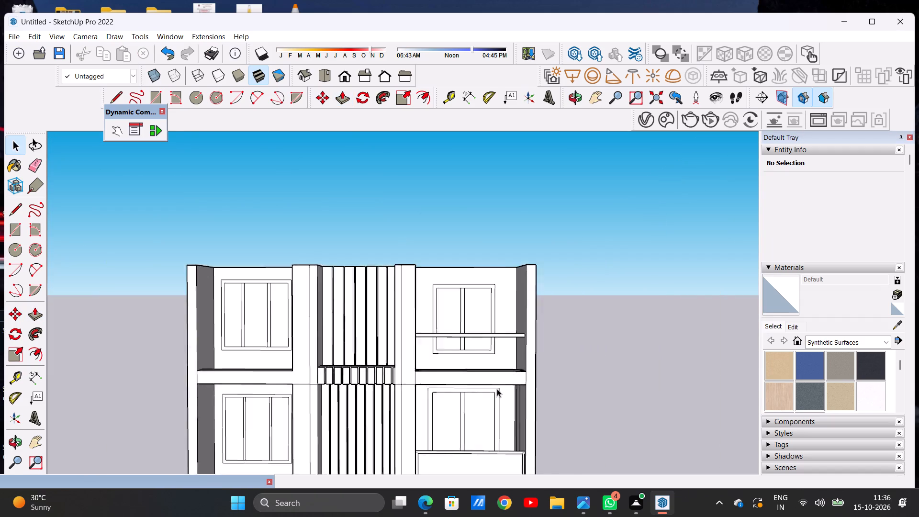
{"action": "scroll", "coordinate": [497, 389], "scroll_direction": "up", "scroll_amount": 2}
{"action": "middle_click_drag", "start_coordinate": [499, 361], "coordinate": [494, 488]}
{"action": "scroll", "coordinate": [537, 344], "scroll_direction": "up", "scroll_amount": 15}
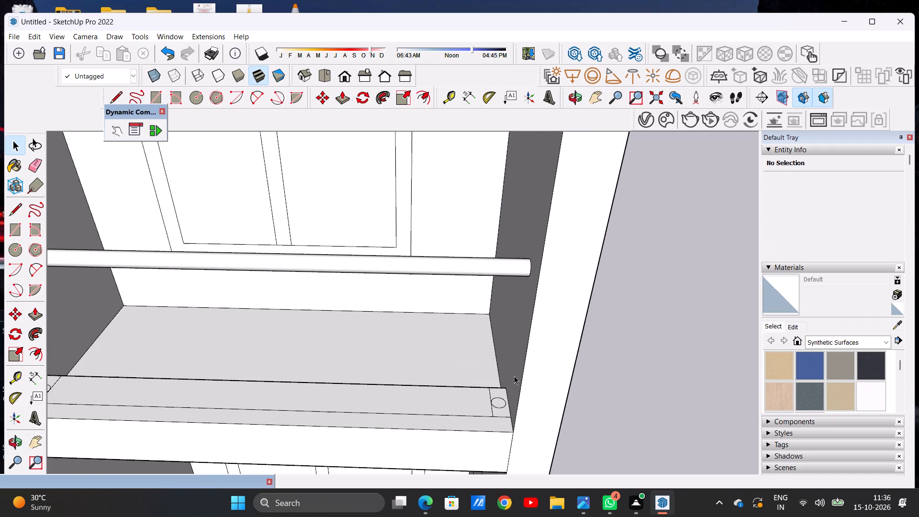
{"action": "key", "text": "p"}
{"action": "scroll", "coordinate": [481, 403], "scroll_direction": "up", "scroll_amount": 11}
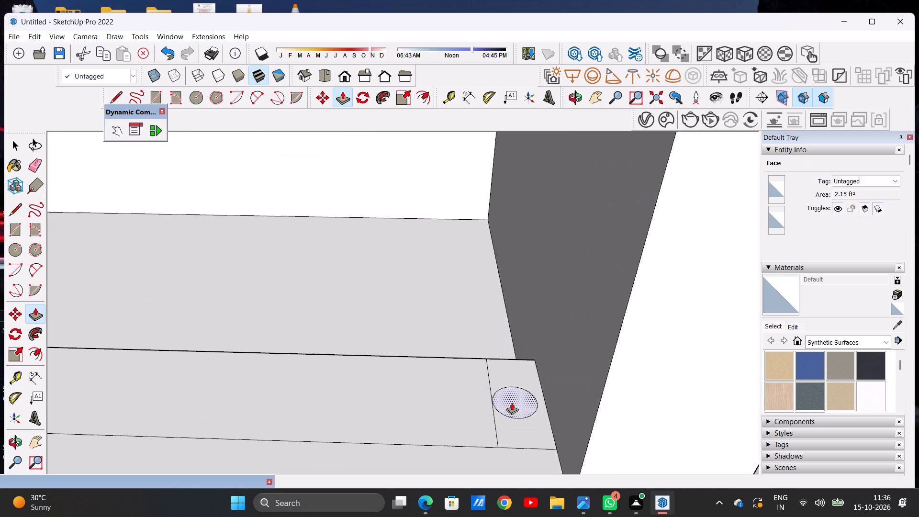
{"action": "left_click", "coordinate": [512, 403]}
{"action": "scroll", "coordinate": [527, 355], "scroll_direction": "down", "scroll_amount": 20}
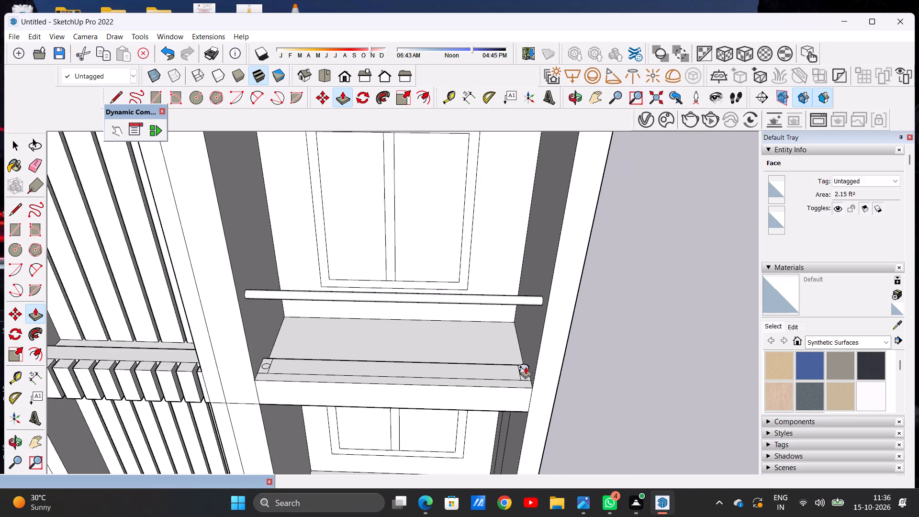
{"action": "middle_click_drag", "start_coordinate": [539, 306], "coordinate": [538, 268]}
{"action": "scroll", "coordinate": [542, 277], "scroll_direction": "up", "scroll_amount": 20}
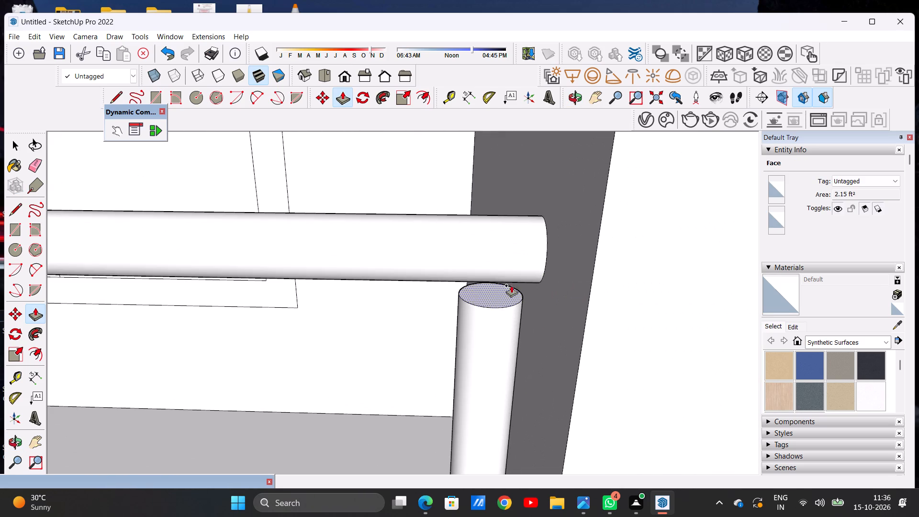
{"action": "left_click", "coordinate": [504, 263]}
{"action": "scroll", "coordinate": [507, 352], "scroll_direction": "down", "scroll_amount": 20}
{"action": "scroll", "coordinate": [507, 352], "scroll_direction": "down", "scroll_amount": 3}
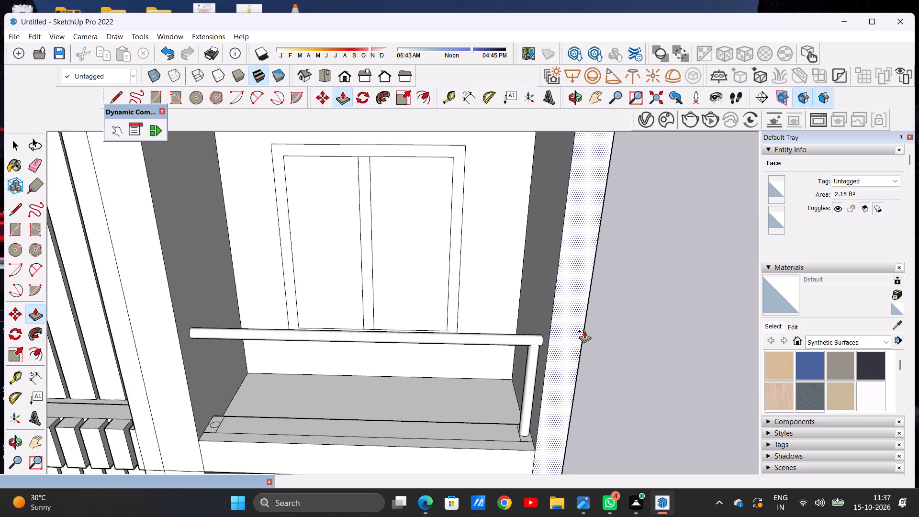
Extrude the left-hand ledge circle upward into a round post that meets the balcony's top rail.
{"action": "scroll", "coordinate": [584, 331], "scroll_direction": "down", "scroll_amount": 2}
{"action": "scroll", "coordinate": [382, 369], "scroll_direction": "up", "scroll_amount": 7}
{"action": "middle_click_drag", "start_coordinate": [286, 388], "coordinate": [281, 458]}
{"action": "scroll", "coordinate": [288, 432], "scroll_direction": "up", "scroll_amount": 13}
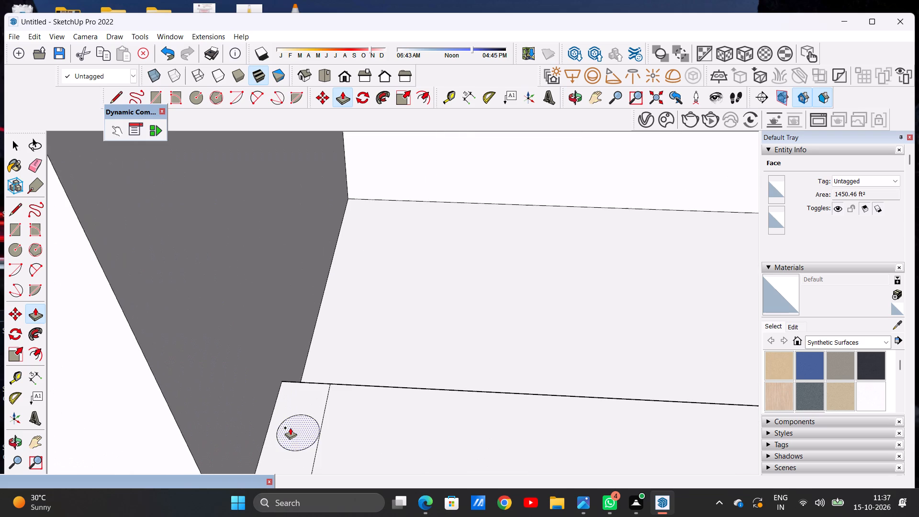
{"action": "left_click", "coordinate": [290, 427]}
{"action": "scroll", "coordinate": [295, 347], "scroll_direction": "down", "scroll_amount": 15}
{"action": "middle_click_drag", "start_coordinate": [287, 281], "coordinate": [283, 237]}
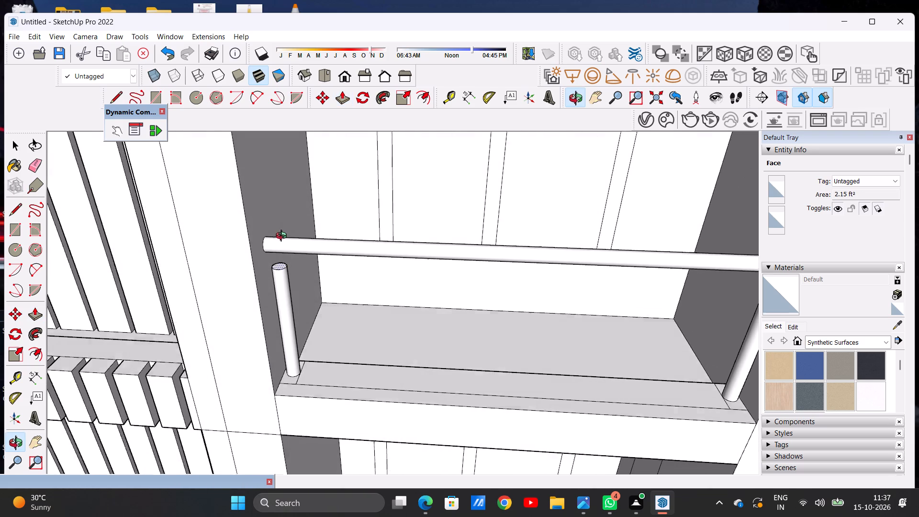
{"action": "middle_click_drag", "start_coordinate": [283, 237], "coordinate": [283, 233]}
{"action": "scroll", "coordinate": [280, 242], "scroll_direction": "up", "scroll_amount": 2}
{"action": "scroll", "coordinate": [281, 242], "scroll_direction": "down", "scroll_amount": 1}
{"action": "scroll", "coordinate": [281, 242], "scroll_direction": "up", "scroll_amount": 10}
{"action": "left_click", "coordinate": [277, 241]}
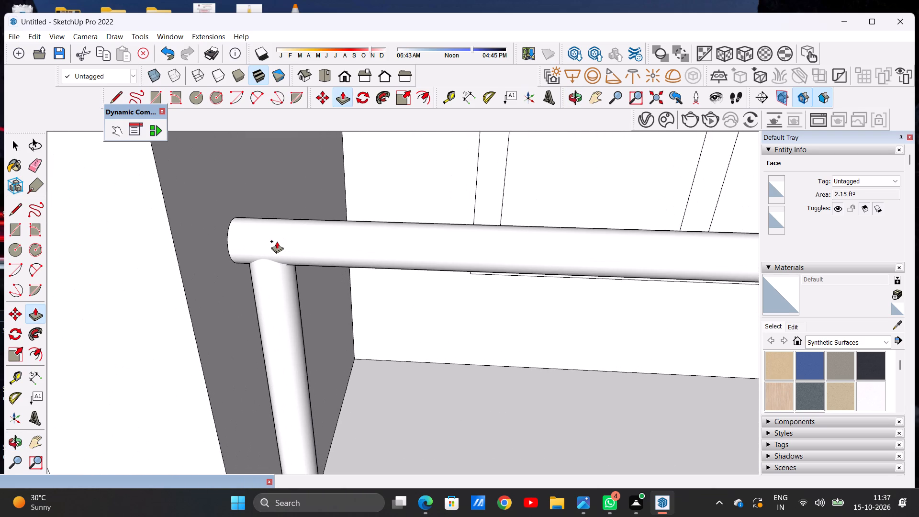
{"action": "key", "text": "space"}
Extrude the ledge strip between the two round posts upward into a solid balcony panel reaching just under the top rail.
{"action": "scroll", "coordinate": [396, 335], "scroll_direction": "down", "scroll_amount": 13}
{"action": "middle_click_drag", "start_coordinate": [469, 382], "coordinate": [483, 480]}
{"action": "scroll", "coordinate": [500, 433], "scroll_direction": "up", "scroll_amount": 7}
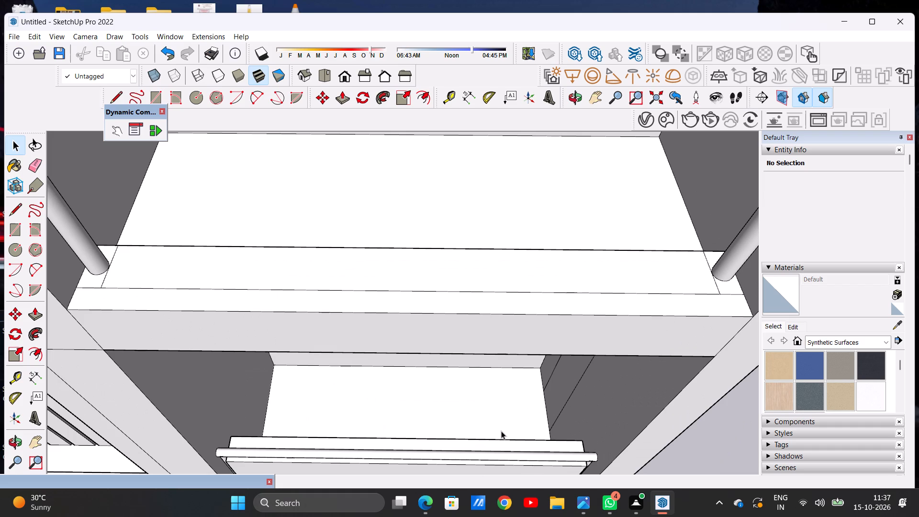
{"action": "key", "text": "p"}
{"action": "scroll", "coordinate": [541, 272], "scroll_direction": "down", "scroll_amount": 8}
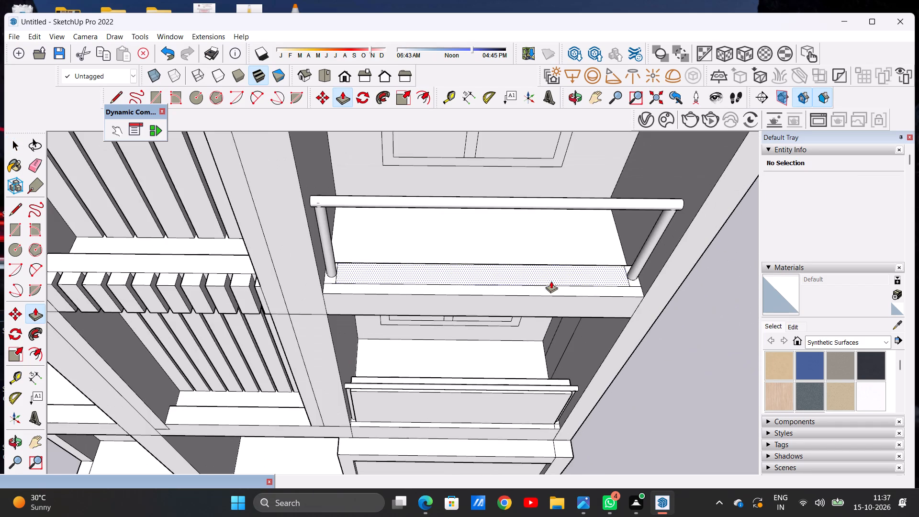
{"action": "scroll", "coordinate": [611, 258], "scroll_direction": "up", "scroll_amount": 6}
{"action": "left_click", "coordinate": [613, 281]}
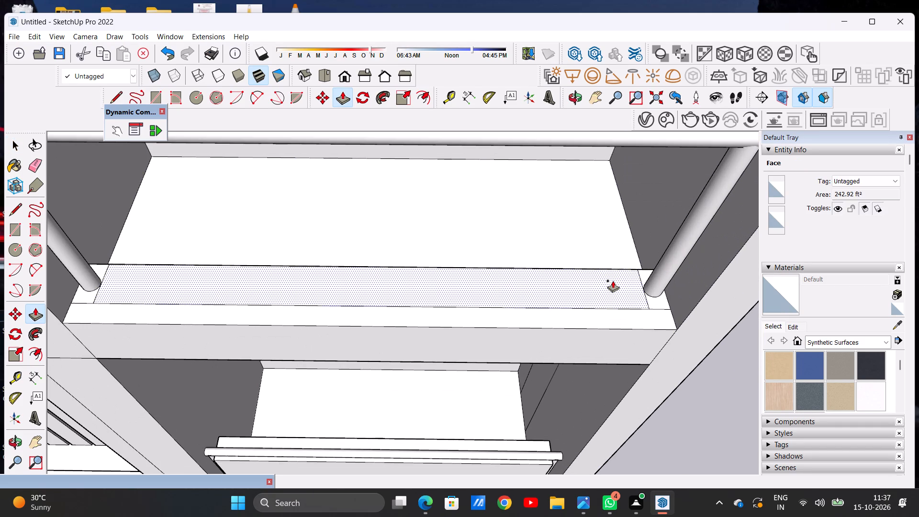
{"action": "scroll", "coordinate": [614, 236], "scroll_direction": "down", "scroll_amount": 9}
{"action": "middle_click_drag", "start_coordinate": [613, 183], "coordinate": [613, 157]}
{"action": "scroll", "coordinate": [615, 178], "scroll_direction": "down", "scroll_amount": 6}
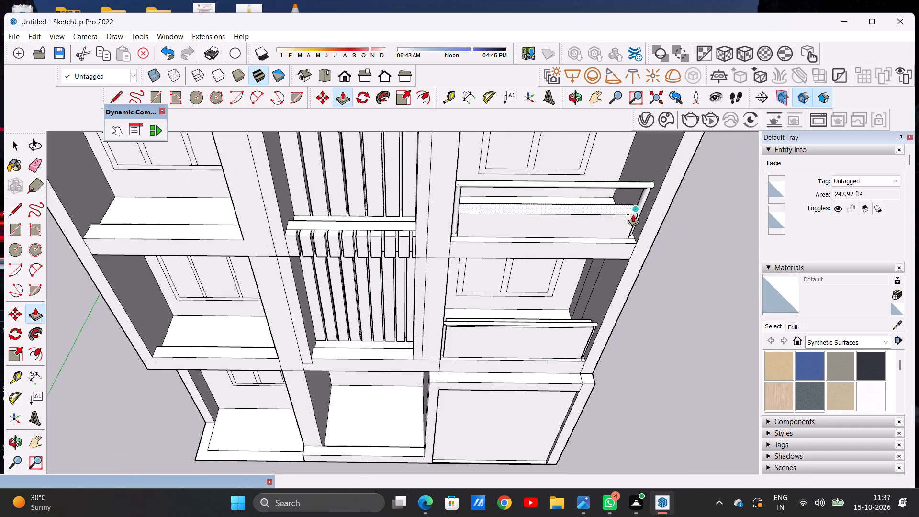
{"action": "middle_click_drag", "start_coordinate": [634, 217], "coordinate": [627, 137]}
{"action": "scroll", "coordinate": [632, 160], "scroll_direction": "up", "scroll_amount": 10}
{"action": "middle_click_drag", "start_coordinate": [579, 233], "coordinate": [579, 191]}
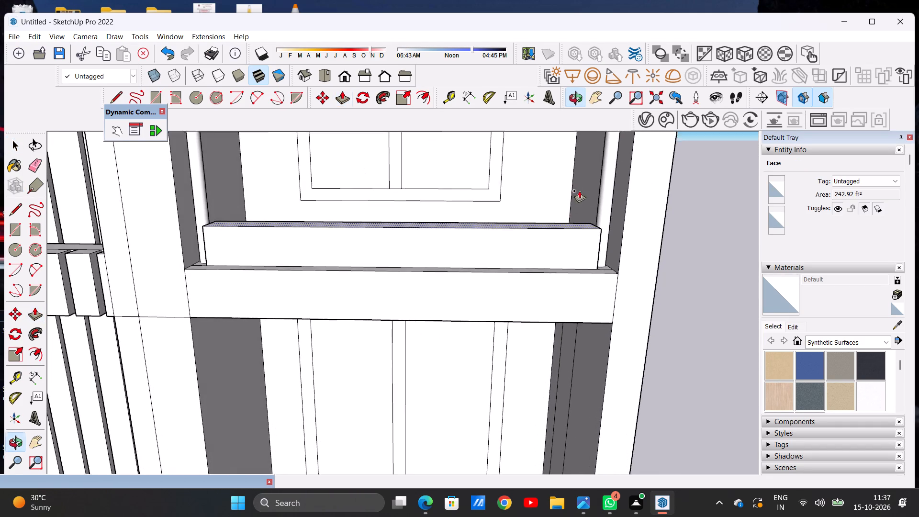
{"action": "scroll", "coordinate": [591, 243], "scroll_direction": "down", "scroll_amount": 11}
{"action": "scroll", "coordinate": [603, 198], "scroll_direction": "up", "scroll_amount": 3}
{"action": "scroll", "coordinate": [603, 198], "scroll_direction": "down", "scroll_amount": 1}
{"action": "scroll", "coordinate": [603, 198], "scroll_direction": "up", "scroll_amount": 3}
{"action": "middle_click_drag", "start_coordinate": [596, 228], "coordinate": [579, 195]}
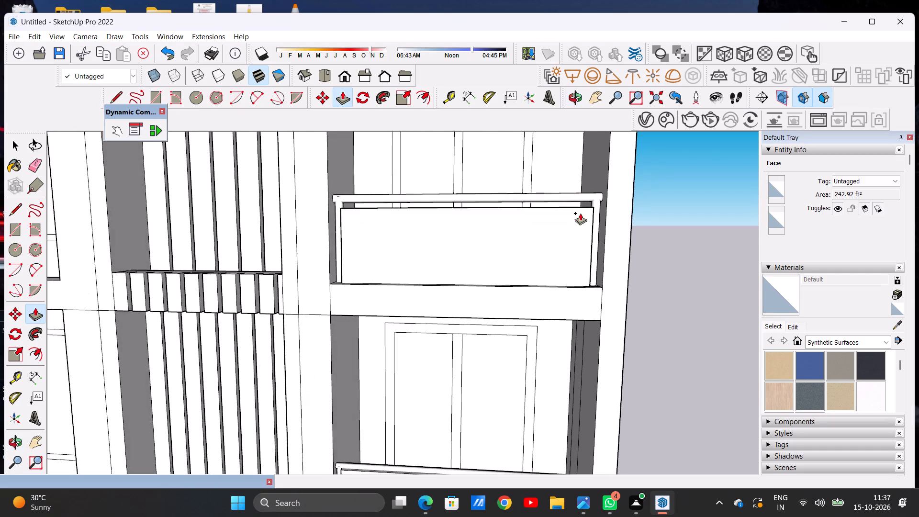
{"action": "scroll", "coordinate": [580, 214], "scroll_direction": "up", "scroll_amount": 8}
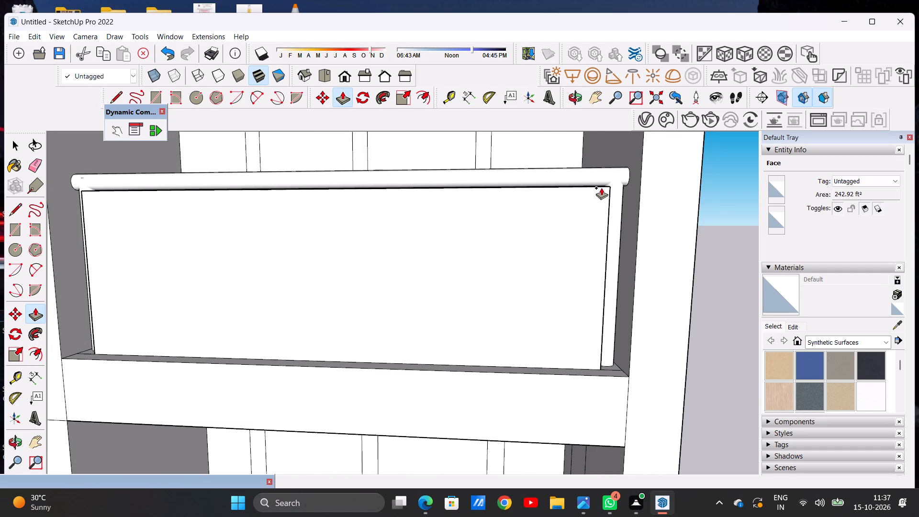
{"action": "left_click", "coordinate": [601, 188]}
{"action": "key", "text": "space"}
Move the bottom face of the open recess behind the left bay's top window up to roof level and clear the selection.
{"action": "scroll", "coordinate": [590, 293], "scroll_direction": "down", "scroll_amount": 14}
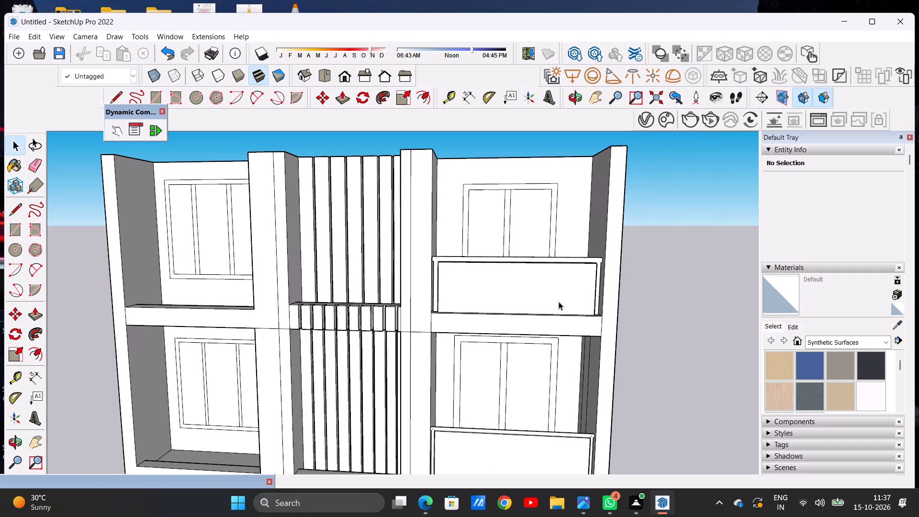
{"action": "scroll", "coordinate": [475, 304], "scroll_direction": "down", "scroll_amount": 5}
{"action": "scroll", "coordinate": [497, 348], "scroll_direction": "down", "scroll_amount": 3}
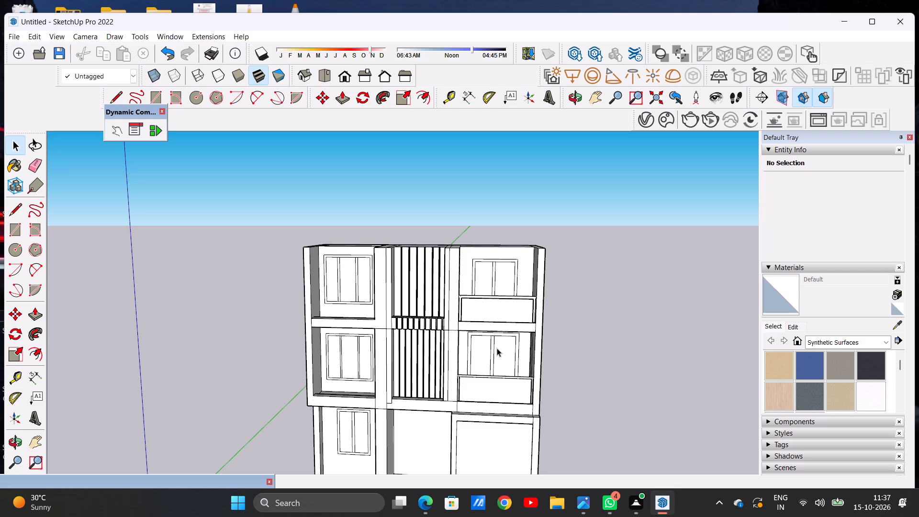
{"action": "scroll", "coordinate": [459, 345], "scroll_direction": "down", "scroll_amount": 12}
{"action": "scroll", "coordinate": [429, 304], "scroll_direction": "up", "scroll_amount": 2}
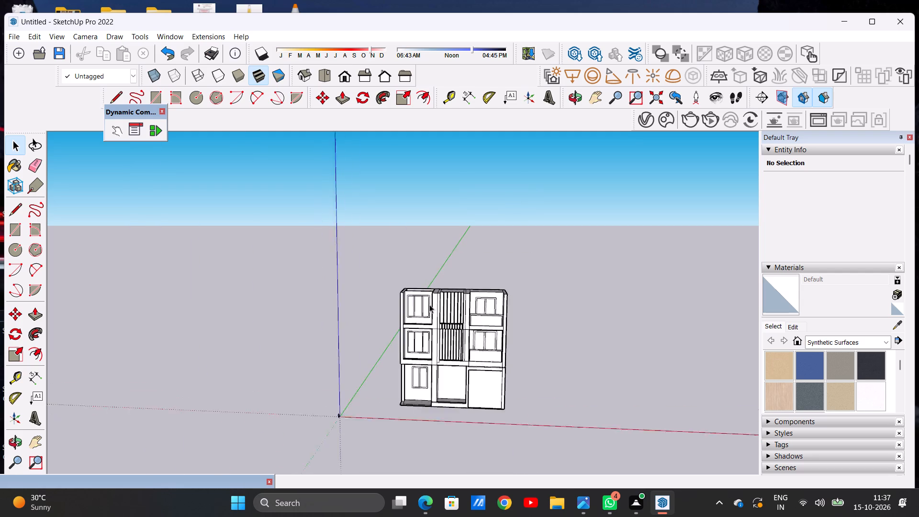
{"action": "scroll", "coordinate": [429, 304], "scroll_direction": "up", "scroll_amount": 11}
{"action": "middle_click_drag", "start_coordinate": [402, 284], "coordinate": [415, 281]}
{"action": "scroll", "coordinate": [415, 281], "scroll_direction": "up", "scroll_amount": 1}
{"action": "scroll", "coordinate": [411, 312], "scroll_direction": "down", "scroll_amount": 13}
{"action": "scroll", "coordinate": [464, 358], "scroll_direction": "up", "scroll_amount": 8}
{"action": "middle_click_drag", "start_coordinate": [472, 242], "coordinate": [474, 368]}
{"action": "scroll", "coordinate": [481, 231], "scroll_direction": "up", "scroll_amount": 8}
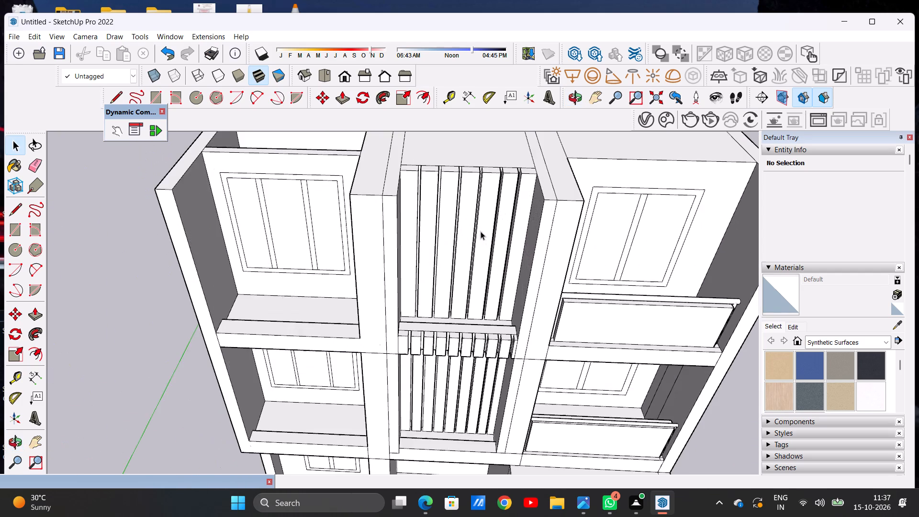
{"action": "scroll", "coordinate": [382, 221], "scroll_direction": "down", "scroll_amount": 6}
{"action": "middle_click_drag", "start_coordinate": [371, 243], "coordinate": [392, 194]}
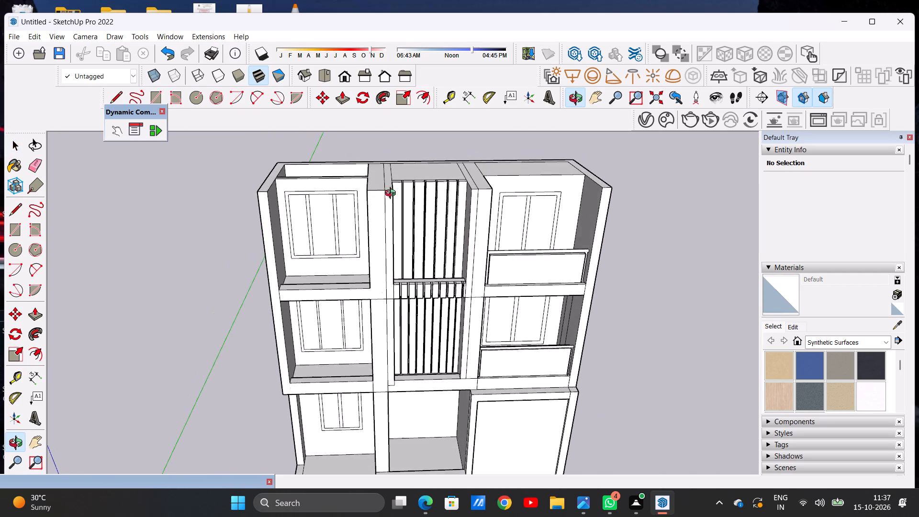
{"action": "middle_click_drag", "start_coordinate": [392, 194], "coordinate": [389, 276]}
{"action": "scroll", "coordinate": [362, 196], "scroll_direction": "up", "scroll_amount": 5}
{"action": "middle_click_drag", "start_coordinate": [370, 182], "coordinate": [374, 247]}
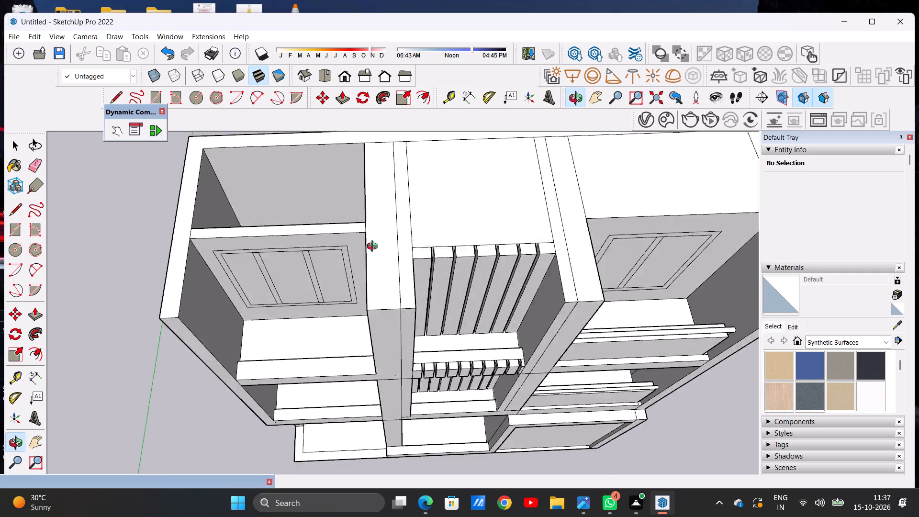
{"action": "middle_click_drag", "start_coordinate": [374, 247], "coordinate": [374, 273]}
{"action": "scroll", "coordinate": [415, 197], "scroll_direction": "down", "scroll_amount": 5}
{"action": "middle_click_drag", "start_coordinate": [364, 203], "coordinate": [366, 272]}
{"action": "scroll", "coordinate": [337, 252], "scroll_direction": "up", "scroll_amount": 13}
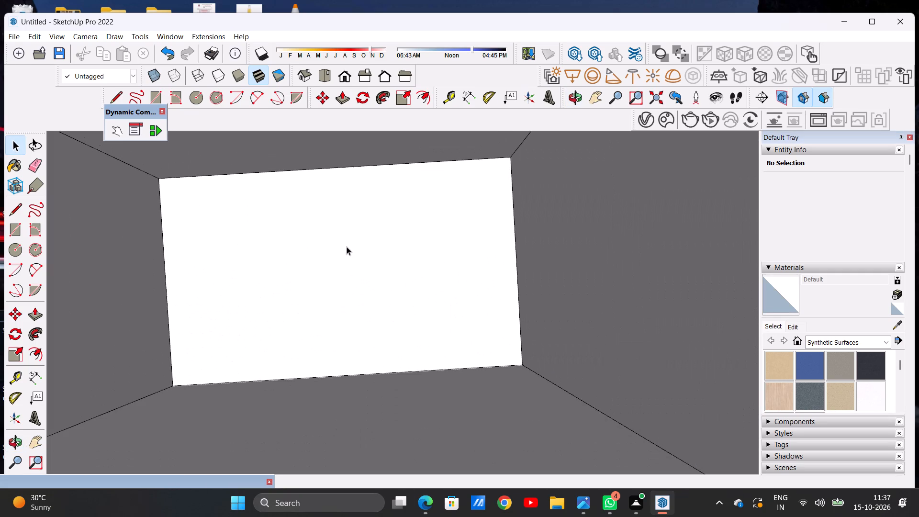
{"action": "double_click", "coordinate": [353, 276]}
{"action": "key", "text": "m"}
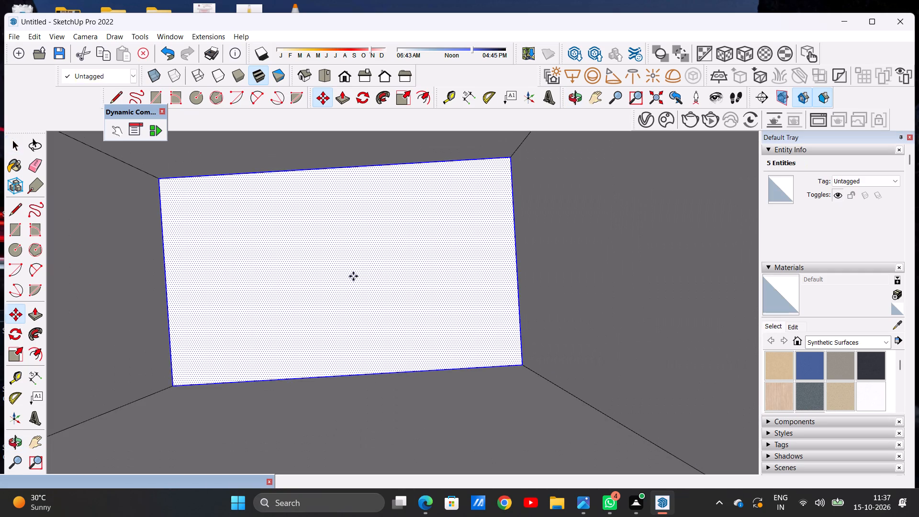
{"action": "scroll", "coordinate": [360, 267], "scroll_direction": "down", "scroll_amount": 7}
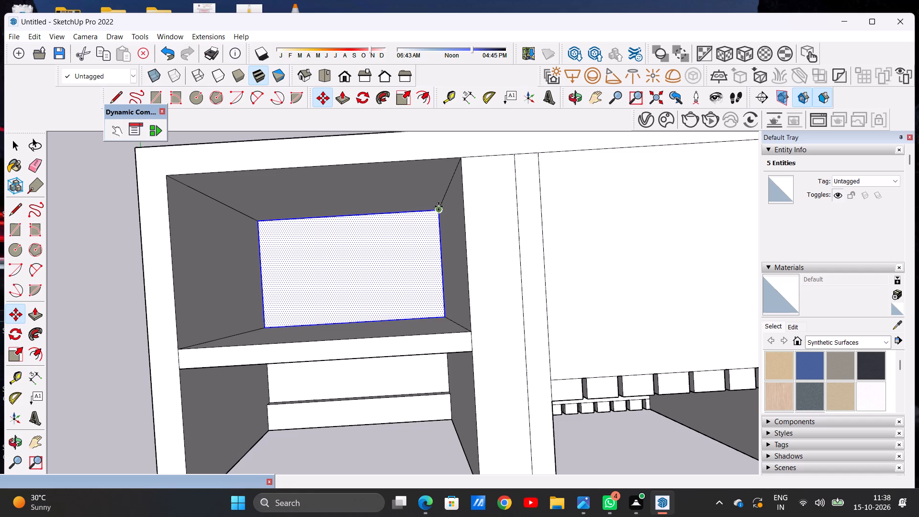
{"action": "left_click", "coordinate": [438, 206]}
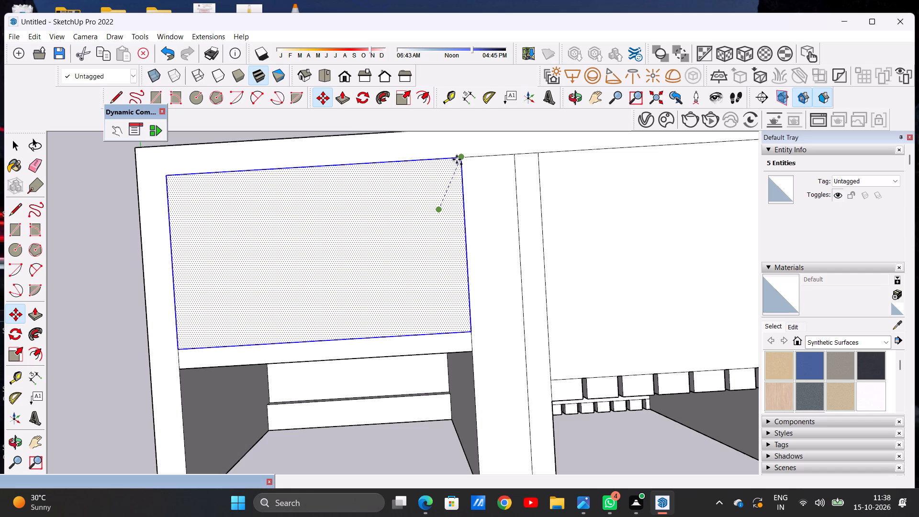
{"action": "left_click", "coordinate": [457, 159]}
{"action": "key", "text": "space"}
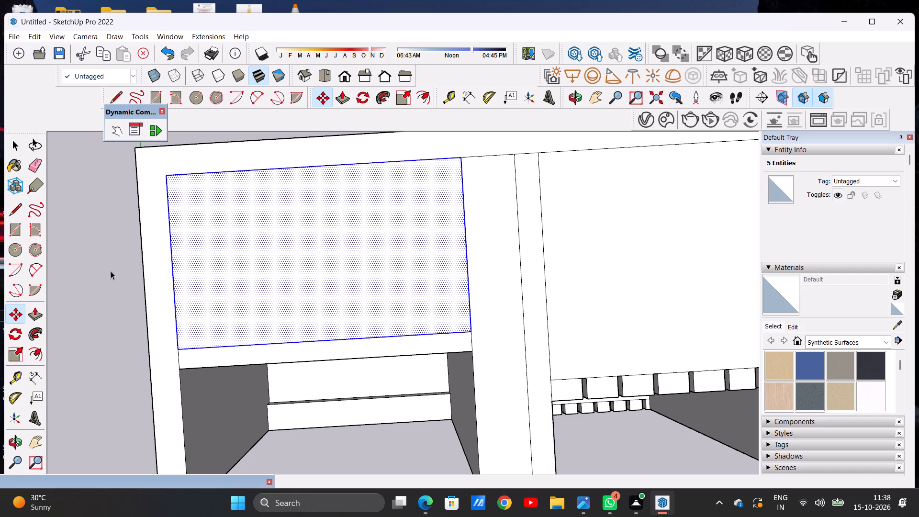
{"action": "left_click", "coordinate": [111, 271]}
Extrude the left bay's roof face upward into a low slab raised slightly above the surrounding wall tops.
{"action": "scroll", "coordinate": [370, 254], "scroll_direction": "down", "scroll_amount": 17}
{"action": "middle_click_drag", "start_coordinate": [414, 302], "coordinate": [398, 186]}
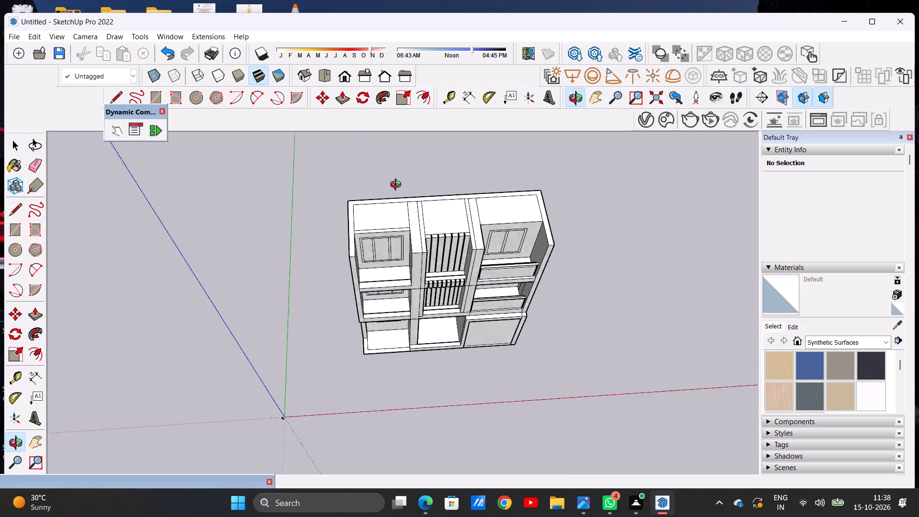
{"action": "middle_click_drag", "start_coordinate": [398, 186], "coordinate": [390, 168]}
{"action": "scroll", "coordinate": [390, 256], "scroll_direction": "up", "scroll_amount": 8}
{"action": "middle_click_drag", "start_coordinate": [398, 358], "coordinate": [380, 267]}
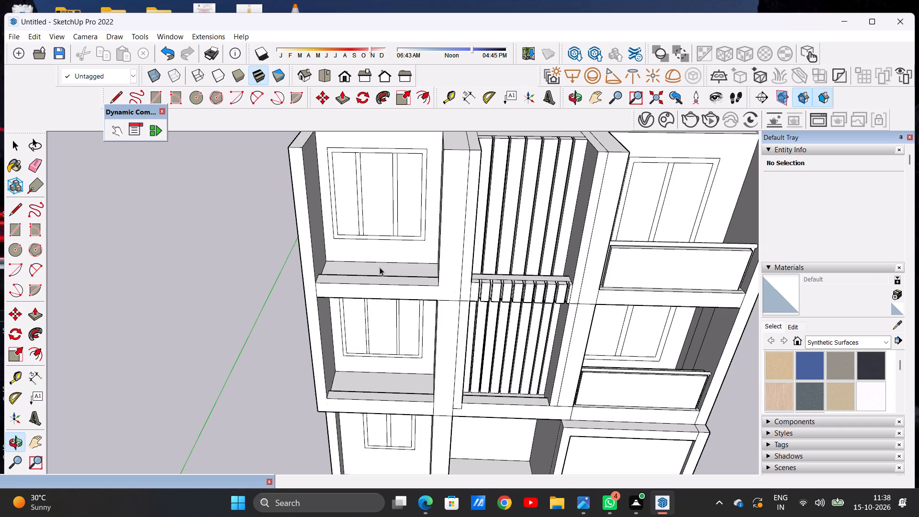
{"action": "scroll", "coordinate": [442, 306], "scroll_direction": "down", "scroll_amount": 12}
{"action": "scroll", "coordinate": [415, 252], "scroll_direction": "up", "scroll_amount": 7}
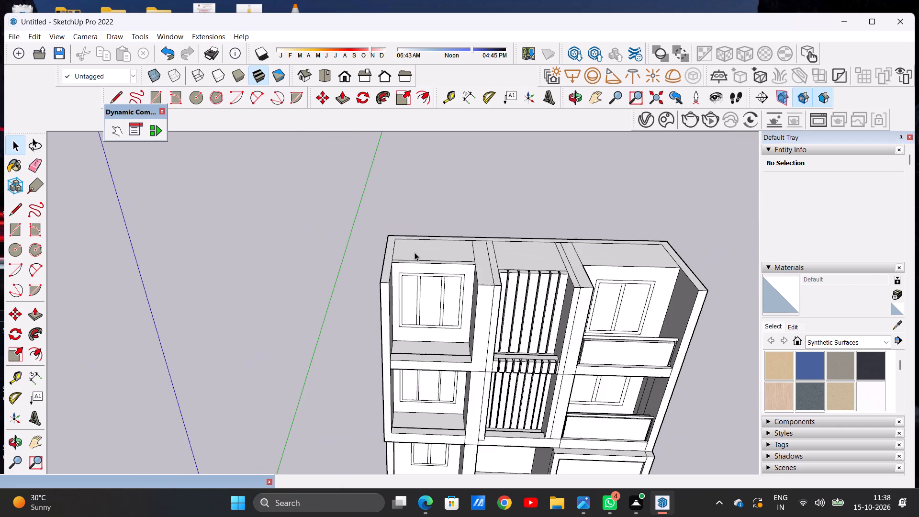
{"action": "middle_click_drag", "start_coordinate": [448, 297], "coordinate": [453, 311]}
{"action": "scroll", "coordinate": [459, 254], "scroll_direction": "up", "scroll_amount": 8}
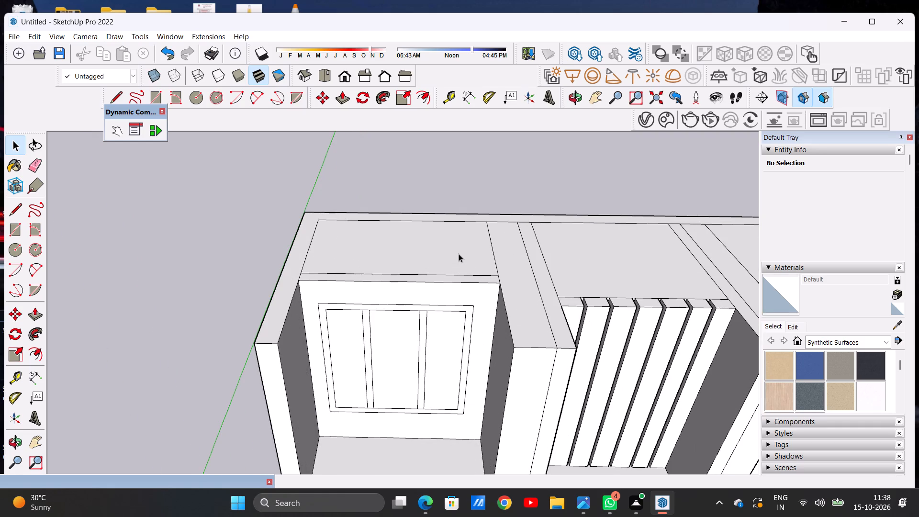
{"action": "scroll", "coordinate": [397, 271], "scroll_direction": "down", "scroll_amount": 3}
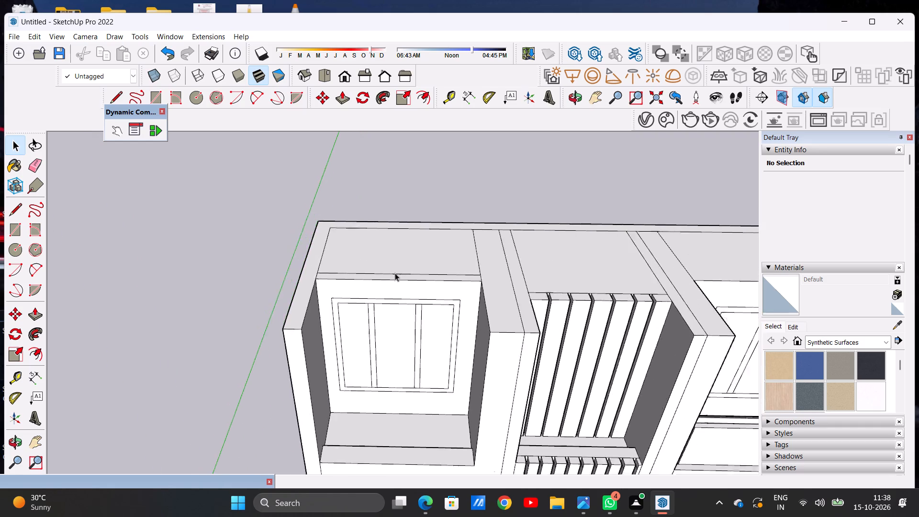
{"action": "scroll", "coordinate": [395, 273], "scroll_direction": "down", "scroll_amount": 2}
{"action": "middle_click_drag", "start_coordinate": [379, 282], "coordinate": [387, 368]}
{"action": "scroll", "coordinate": [428, 271], "scroll_direction": "up", "scroll_amount": 3}
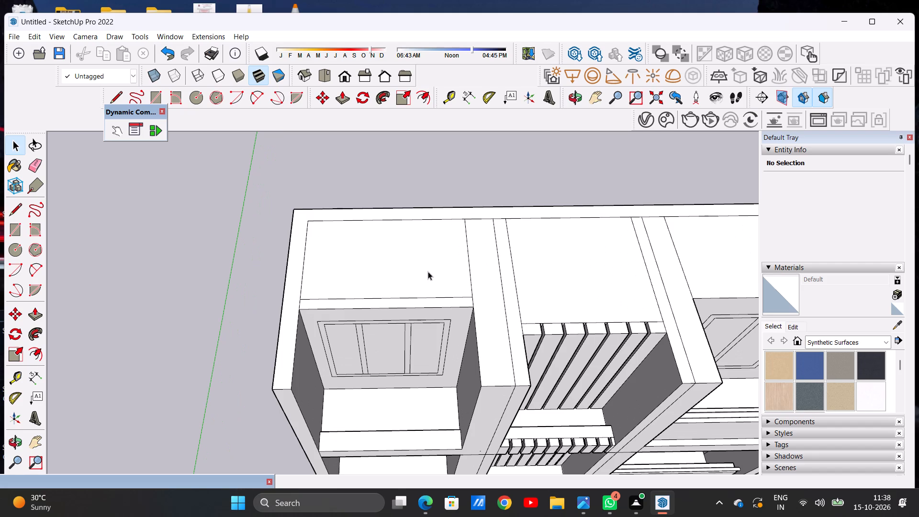
{"action": "key", "text": "p"}
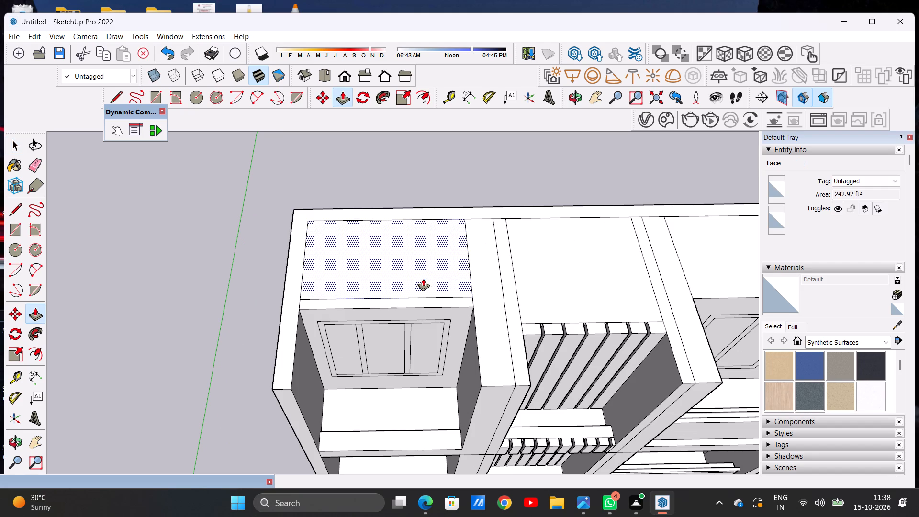
{"action": "left_click", "coordinate": [423, 279]}
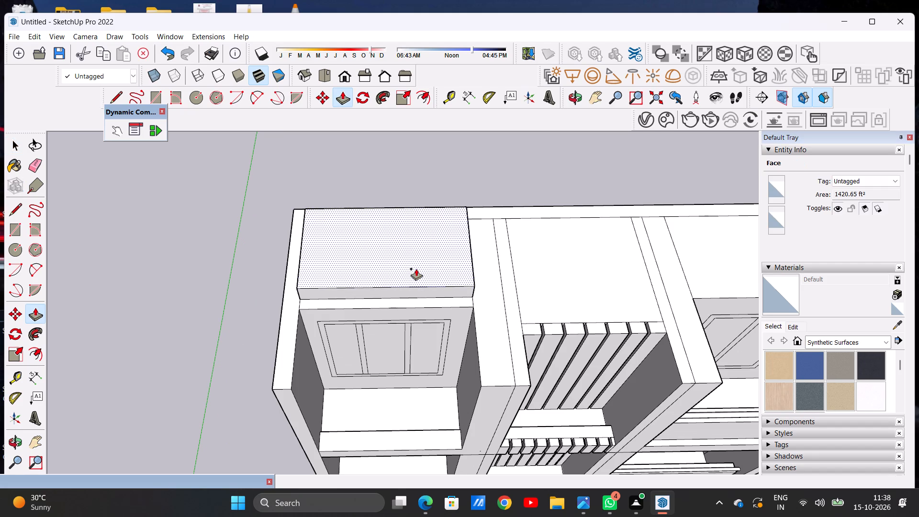
{"action": "middle_click_drag", "start_coordinate": [416, 269], "coordinate": [405, 152]}
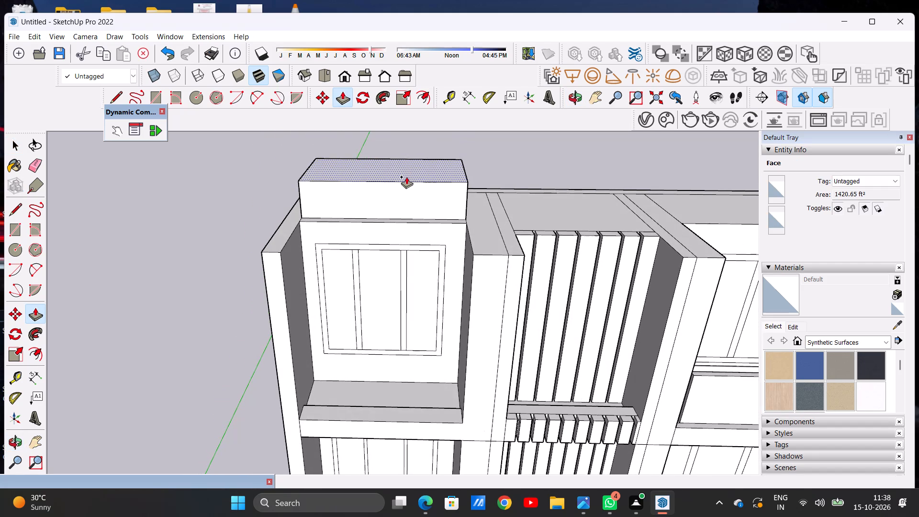
{"action": "left_click", "coordinate": [414, 199]}
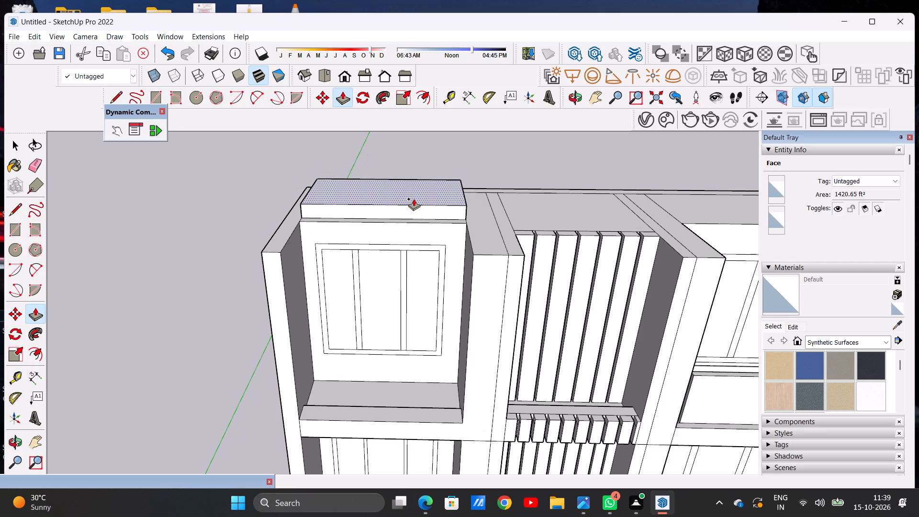
{"action": "key", "text": "space"}
Erase the stray vertical edge at the outer end of the floor band beneath the left bay's top window.
{"action": "scroll", "coordinate": [328, 340], "scroll_direction": "down", "scroll_amount": 7}
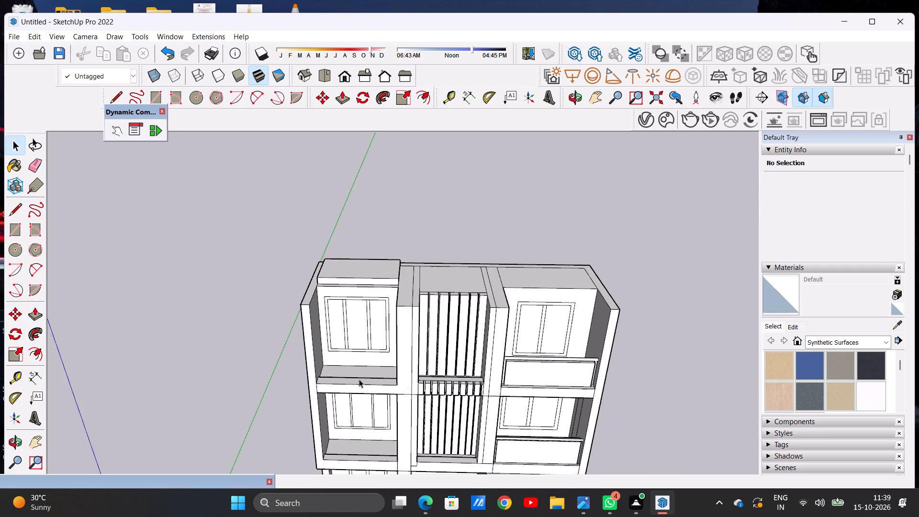
{"action": "middle_click_drag", "start_coordinate": [391, 414], "coordinate": [389, 340]}
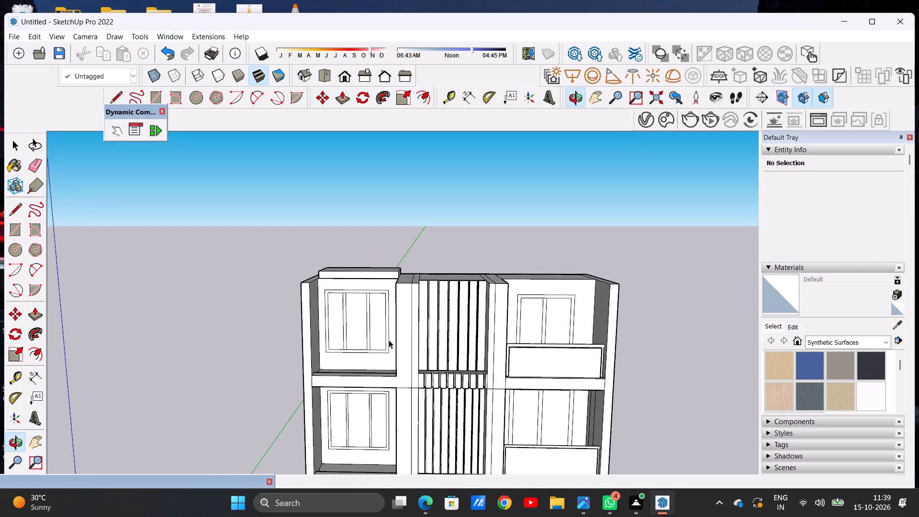
{"action": "scroll", "coordinate": [326, 388], "scroll_direction": "up", "scroll_amount": 14}
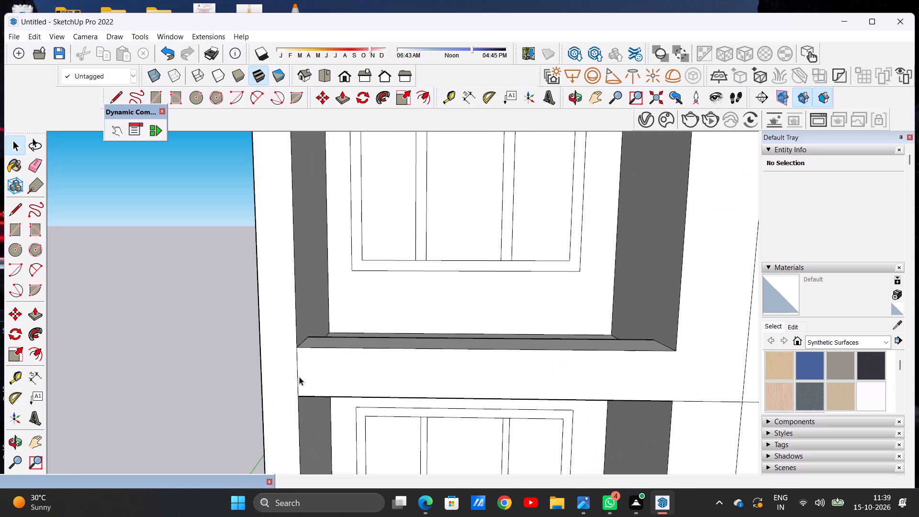
{"action": "key", "text": "e"}
{"action": "left_click", "coordinate": [296, 374]}
{"action": "left_click_drag", "start_coordinate": [296, 374], "coordinate": [303, 374]}
{"action": "left_click_drag", "start_coordinate": [303, 374], "coordinate": [280, 374]}
{"action": "left_click_drag", "start_coordinate": [280, 374], "coordinate": [303, 371]}
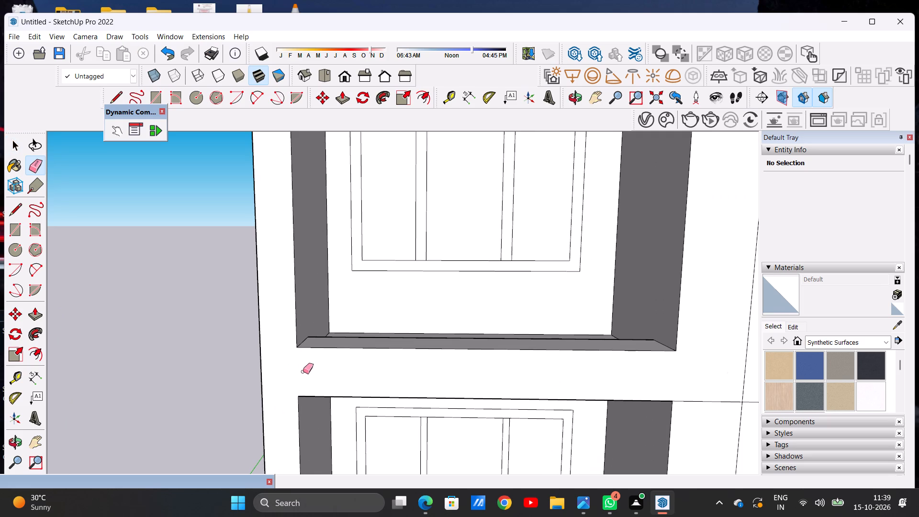
{"action": "key", "text": "space"}
Extrude the front face of the left bay's roof slab forward, flush with the front edge of the outer side wall.
{"action": "scroll", "coordinate": [320, 366], "scroll_direction": "down", "scroll_amount": 11}
{"action": "scroll", "coordinate": [399, 361], "scroll_direction": "up", "scroll_amount": 1}
{"action": "scroll", "coordinate": [423, 356], "scroll_direction": "down", "scroll_amount": 2}
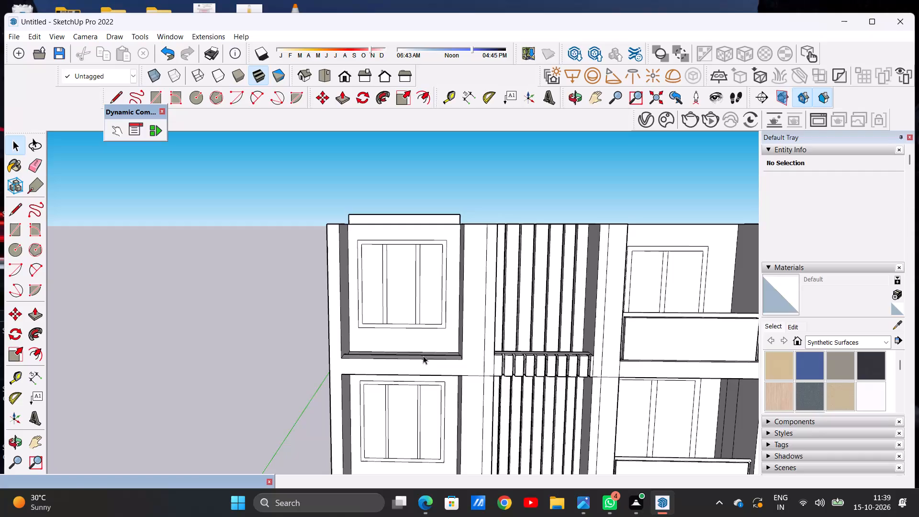
{"action": "scroll", "coordinate": [408, 258], "scroll_direction": "down", "scroll_amount": 6}
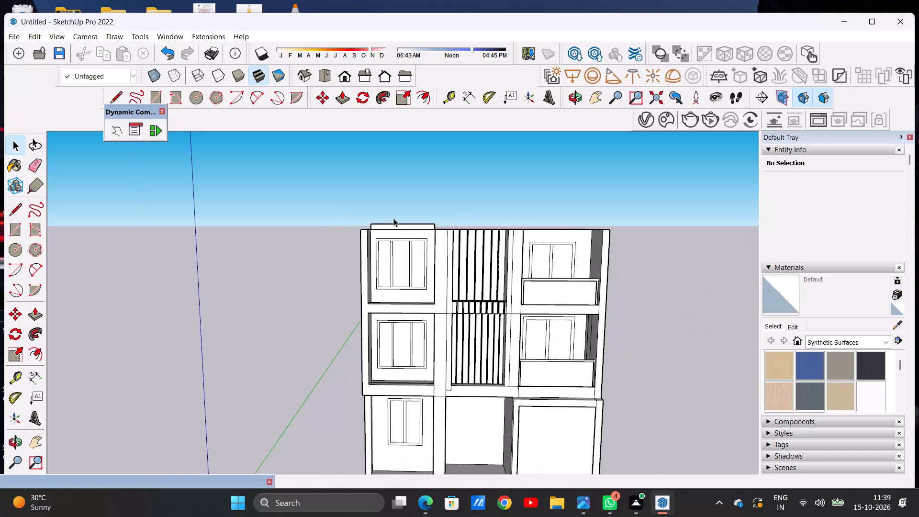
{"action": "middle_click_drag", "start_coordinate": [393, 218], "coordinate": [572, 339]}
{"action": "scroll", "coordinate": [358, 235], "scroll_direction": "up", "scroll_amount": 15}
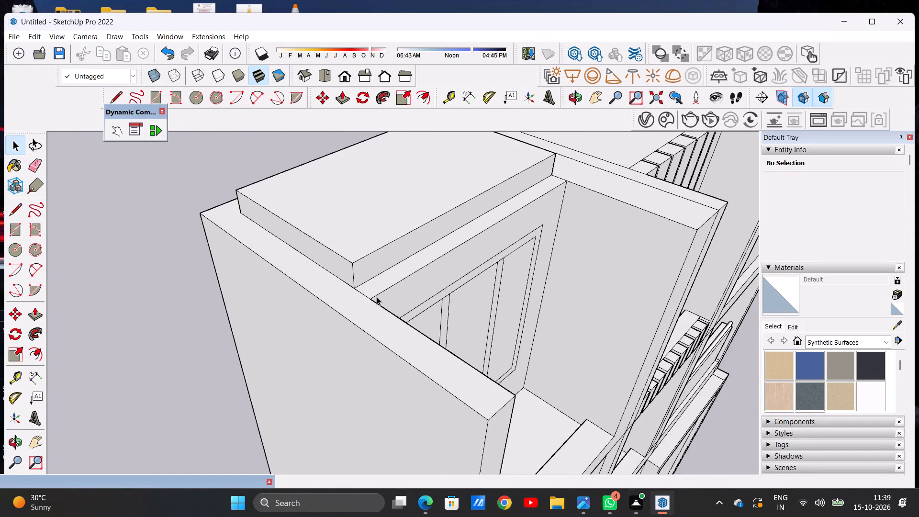
{"action": "middle_click_drag", "start_coordinate": [377, 297], "coordinate": [335, 229]}
{"action": "scroll", "coordinate": [335, 229], "scroll_direction": "up", "scroll_amount": 1}
{"action": "scroll", "coordinate": [486, 204], "scroll_direction": "down", "scroll_amount": 7}
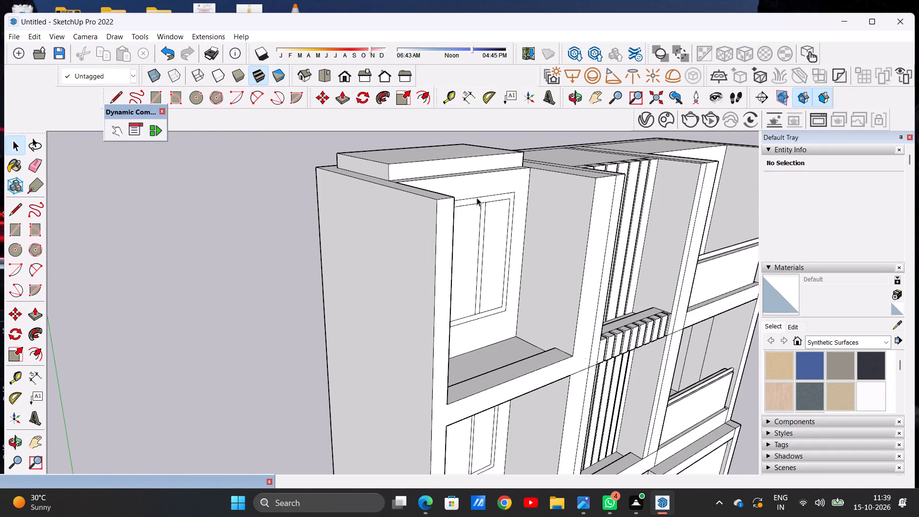
{"action": "scroll", "coordinate": [418, 179], "scroll_direction": "up", "scroll_amount": 9}
{"action": "key", "text": "p"}
{"action": "left_click", "coordinate": [396, 164]}
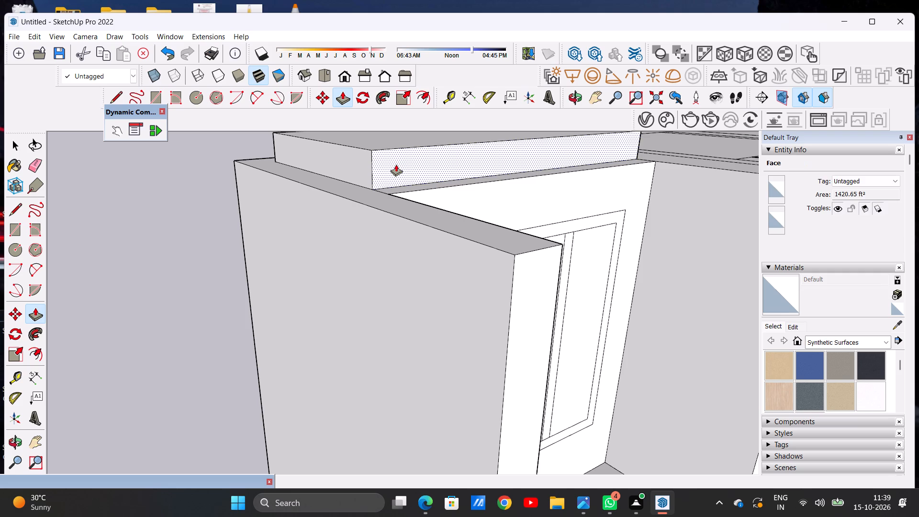
{"action": "left_click", "coordinate": [563, 247]}
Extrude the roof slab's inner side face across the louvred centre bay and balcony bay up to the opposite outer wall.
{"action": "scroll", "coordinate": [488, 248], "scroll_direction": "down", "scroll_amount": 12}
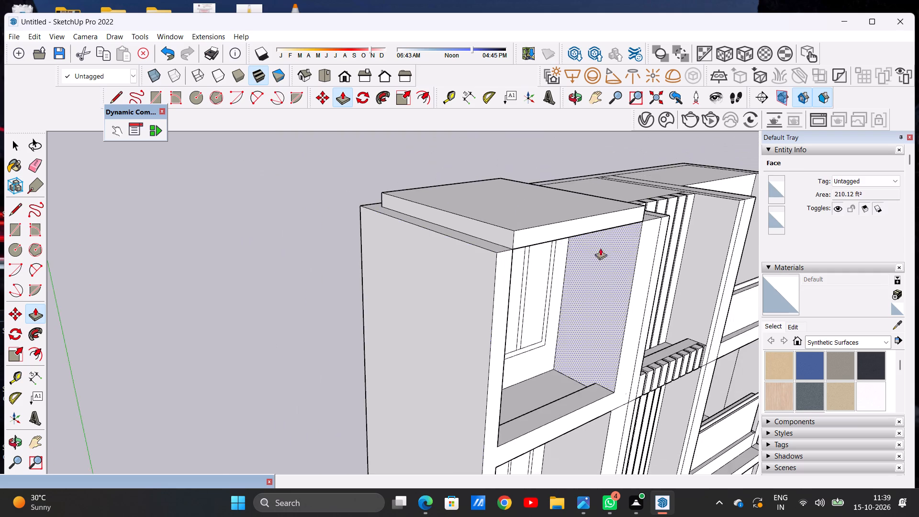
{"action": "middle_click_drag", "start_coordinate": [631, 246], "coordinate": [371, 247]}
{"action": "scroll", "coordinate": [335, 247], "scroll_direction": "up", "scroll_amount": 6}
{"action": "left_click", "coordinate": [342, 240]}
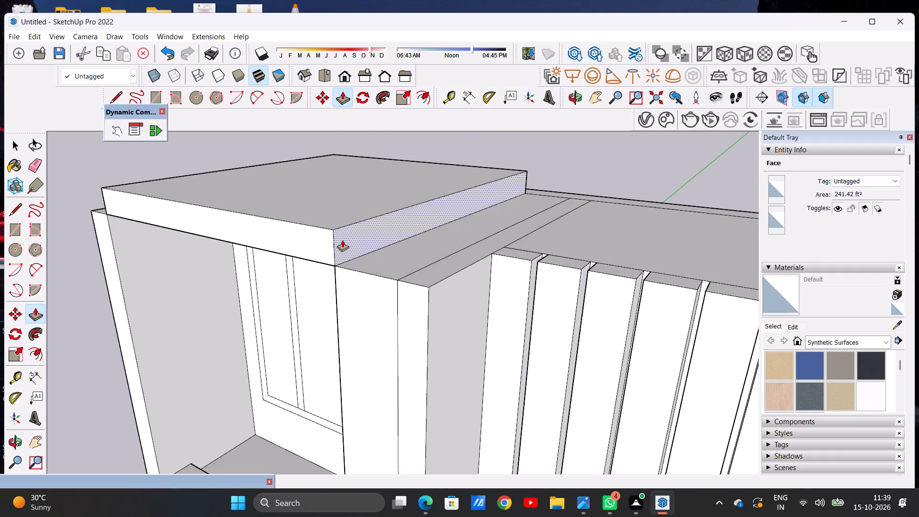
{"action": "scroll", "coordinate": [443, 252], "scroll_direction": "down", "scroll_amount": 20}
{"action": "scroll", "coordinate": [609, 260], "scroll_direction": "up", "scroll_amount": 6}
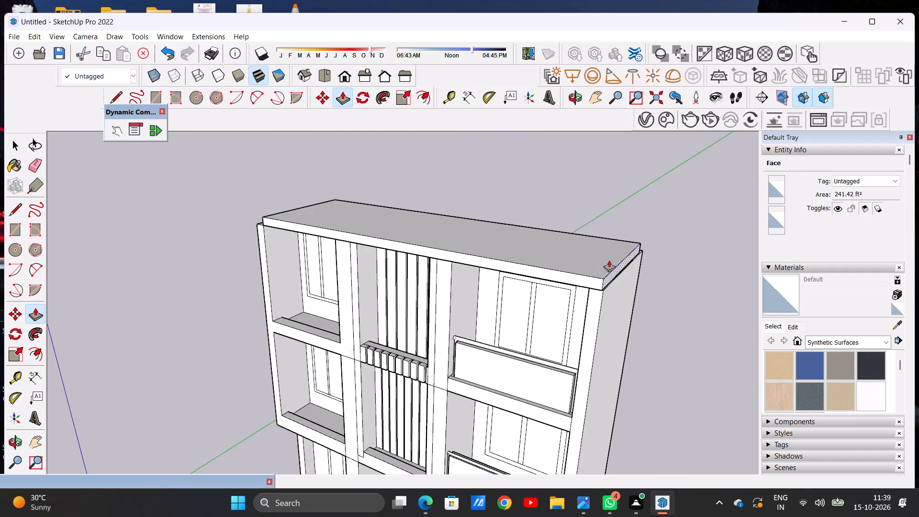
{"action": "scroll", "coordinate": [609, 260], "scroll_direction": "up", "scroll_amount": 2}
{"action": "scroll", "coordinate": [609, 261], "scroll_direction": "down", "scroll_amount": 1}
{"action": "scroll", "coordinate": [609, 261], "scroll_direction": "up", "scroll_amount": 5}
{"action": "left_click", "coordinate": [564, 323]}
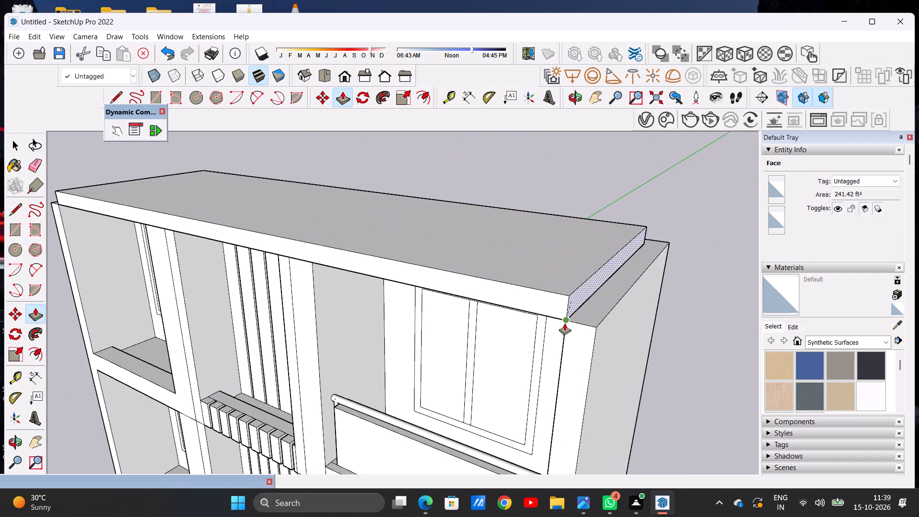
{"action": "key", "text": "space"}
Examine the full-width roof slab, window bays, louvred centre bay and balconies of the facade from several angles.
{"action": "scroll", "coordinate": [569, 306], "scroll_direction": "down", "scroll_amount": 12}
{"action": "middle_click_drag", "start_coordinate": [473, 314], "coordinate": [624, 304]}
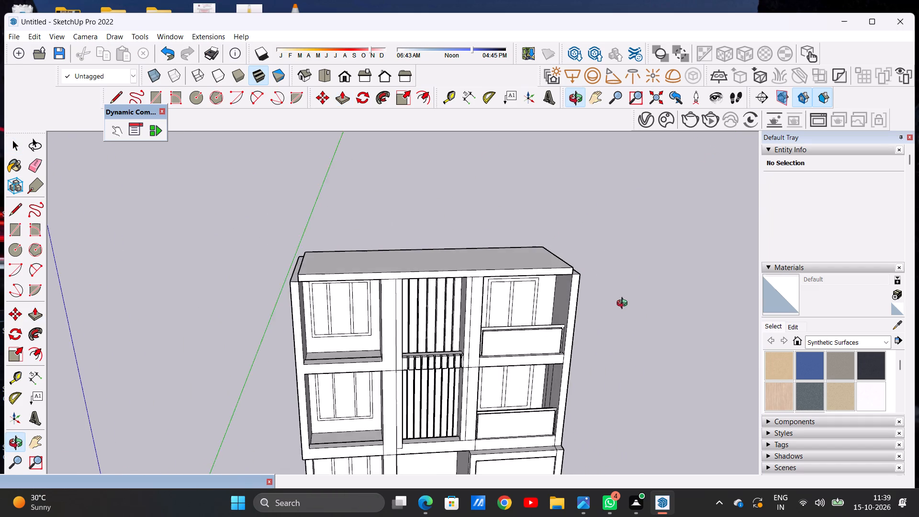
{"action": "middle_click_drag", "start_coordinate": [624, 304], "coordinate": [588, 263]}
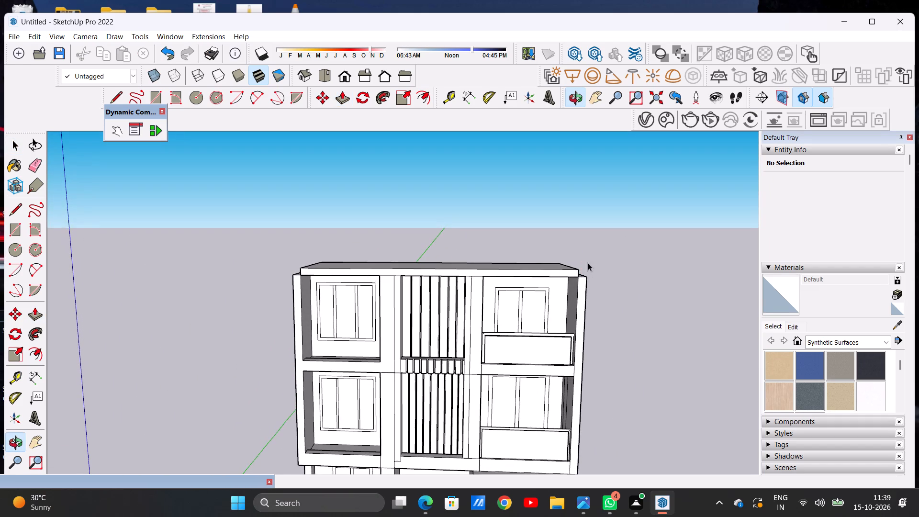
{"action": "scroll", "coordinate": [415, 286], "scroll_direction": "up", "scroll_amount": 6}
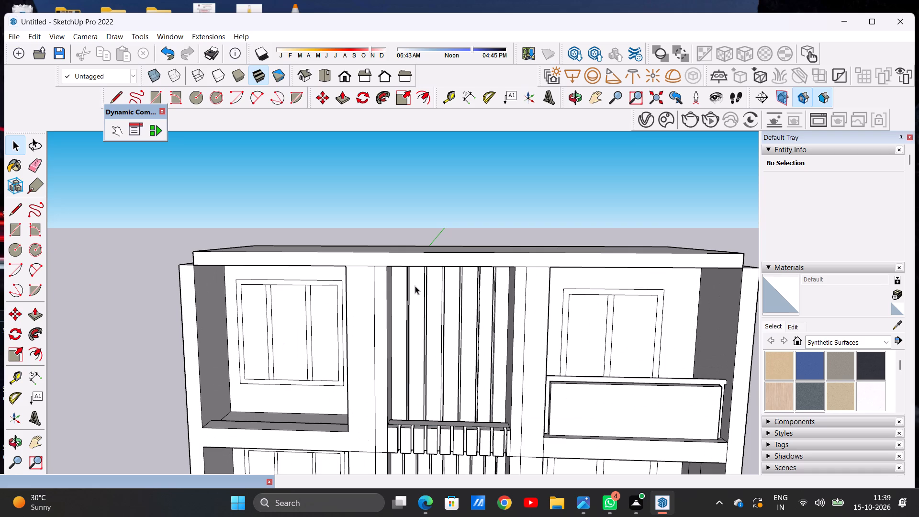
{"action": "scroll", "coordinate": [415, 286], "scroll_direction": "down", "scroll_amount": 6}
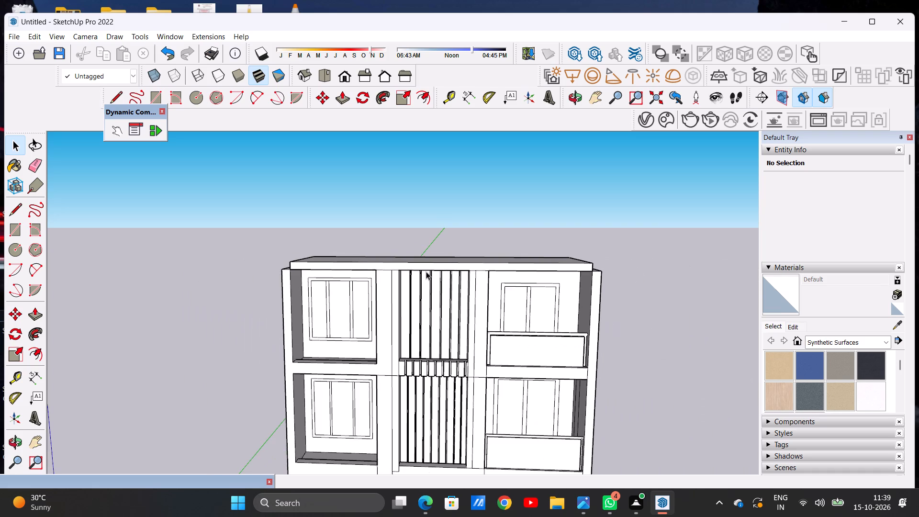
{"action": "scroll", "coordinate": [428, 274], "scroll_direction": "down", "scroll_amount": 4}
{"action": "middle_click_drag", "start_coordinate": [385, 244], "coordinate": [394, 295]}
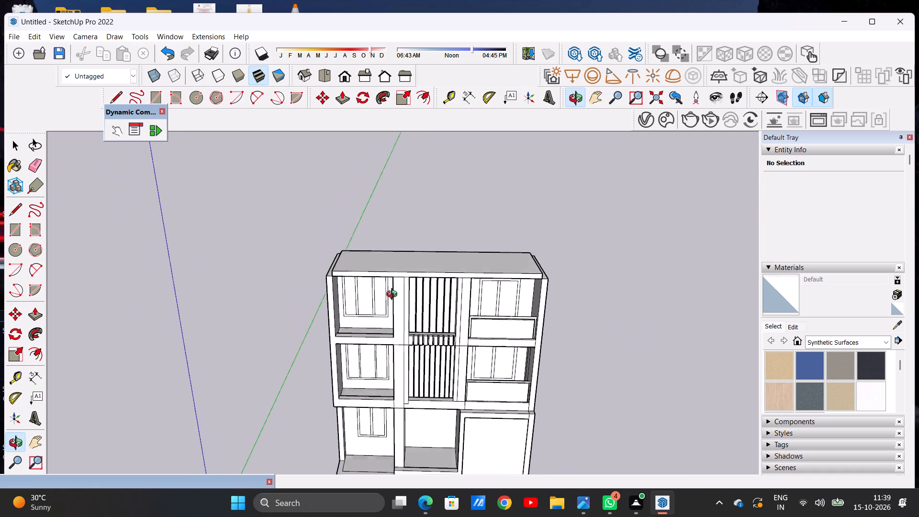
{"action": "middle_click_drag", "start_coordinate": [394, 295], "coordinate": [396, 286]}
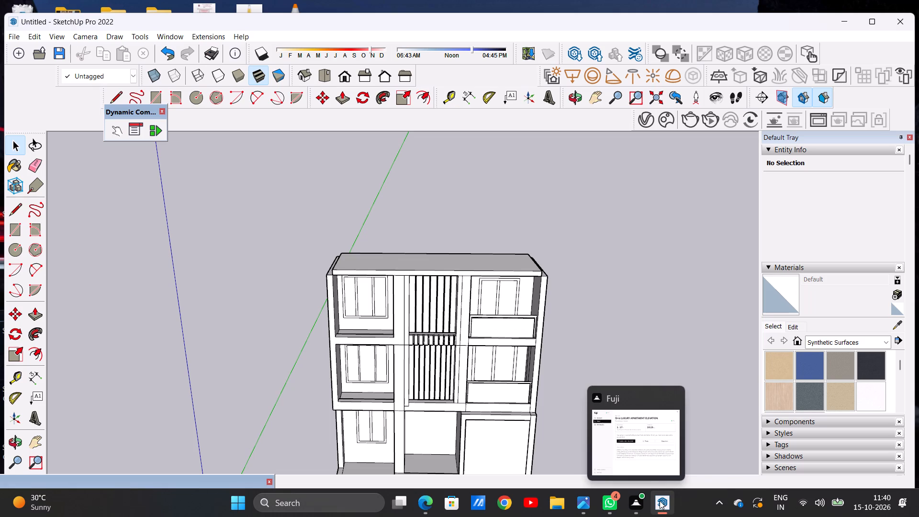
{"action": "left_click", "coordinate": [642, 441]}
{"action": "scroll", "coordinate": [425, 326], "scroll_direction": "down", "scroll_amount": 4}
{"action": "scroll", "coordinate": [449, 323], "scroll_direction": "up", "scroll_amount": 7}
{"action": "scroll", "coordinate": [527, 303], "scroll_direction": "up", "scroll_amount": 2}
{"action": "middle_click_drag", "start_coordinate": [528, 302], "coordinate": [445, 356]}
{"action": "scroll", "coordinate": [515, 320], "scroll_direction": "down", "scroll_amount": 5}
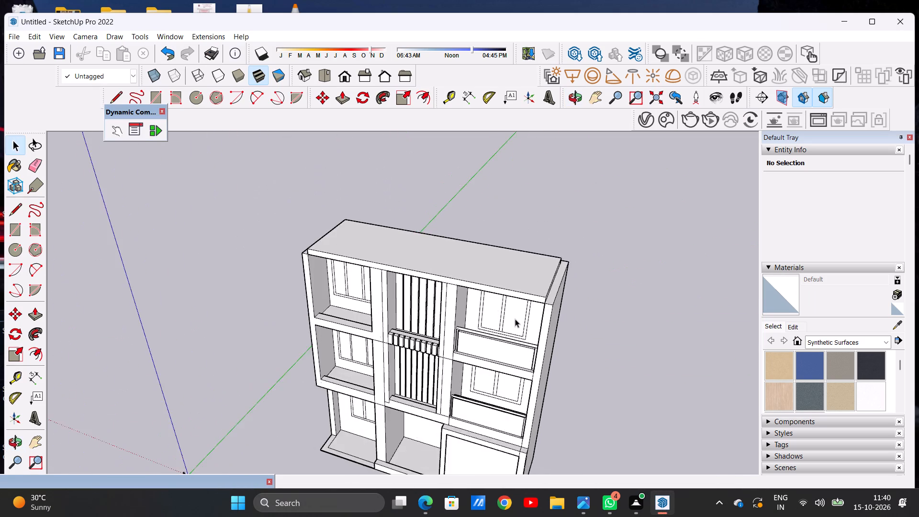
{"action": "scroll", "coordinate": [515, 319], "scroll_direction": "down", "scroll_amount": 3}
{"action": "middle_click_drag", "start_coordinate": [409, 392], "coordinate": [456, 304]}
{"action": "scroll", "coordinate": [388, 302], "scroll_direction": "up", "scroll_amount": 10}
{"action": "middle_click_drag", "start_coordinate": [386, 302], "coordinate": [533, 343]}
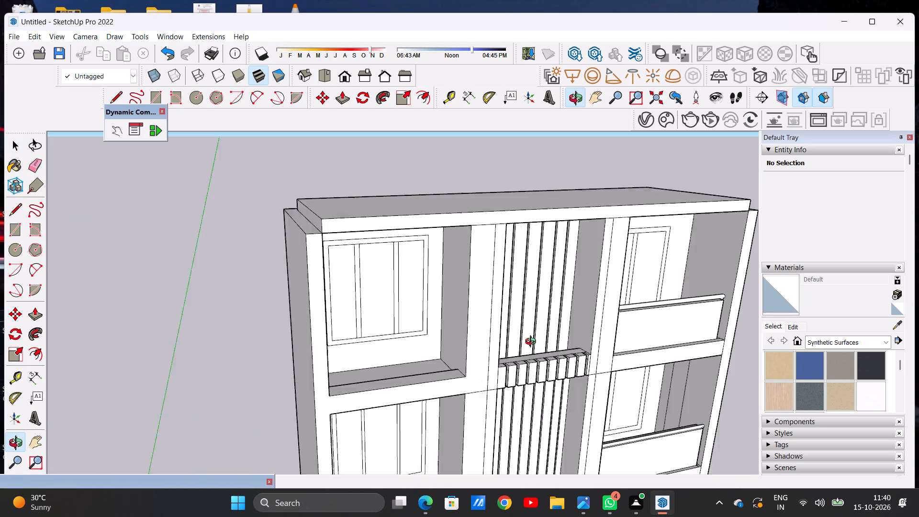
{"action": "middle_click_drag", "start_coordinate": [533, 343], "coordinate": [425, 427]}
{"action": "scroll", "coordinate": [412, 346], "scroll_direction": "up", "scroll_amount": 2}
{"action": "scroll", "coordinate": [412, 345], "scroll_direction": "down", "scroll_amount": 1}
{"action": "scroll", "coordinate": [412, 345], "scroll_direction": "up", "scroll_amount": 6}
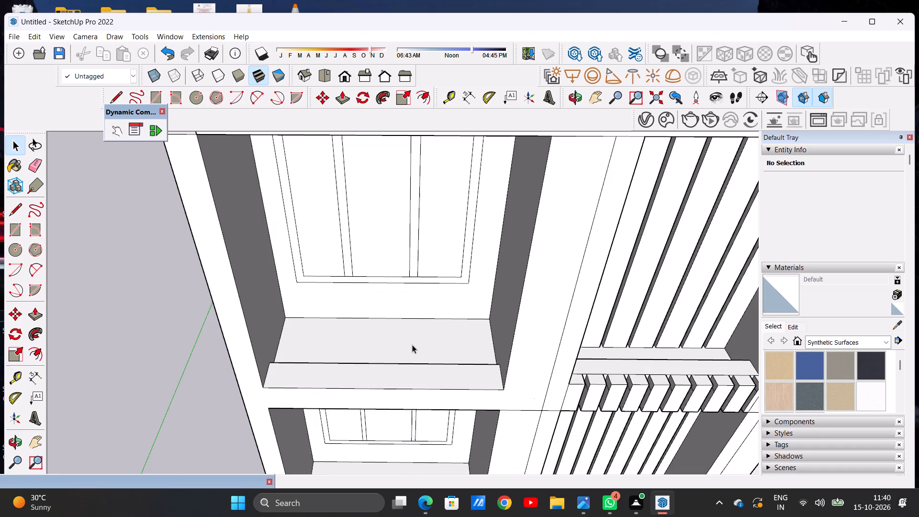
{"action": "scroll", "coordinate": [412, 345], "scroll_direction": "up", "scroll_amount": 16}
{"action": "scroll", "coordinate": [341, 325], "scroll_direction": "down", "scroll_amount": 20}
{"action": "scroll", "coordinate": [341, 325], "scroll_direction": "down", "scroll_amount": 10}
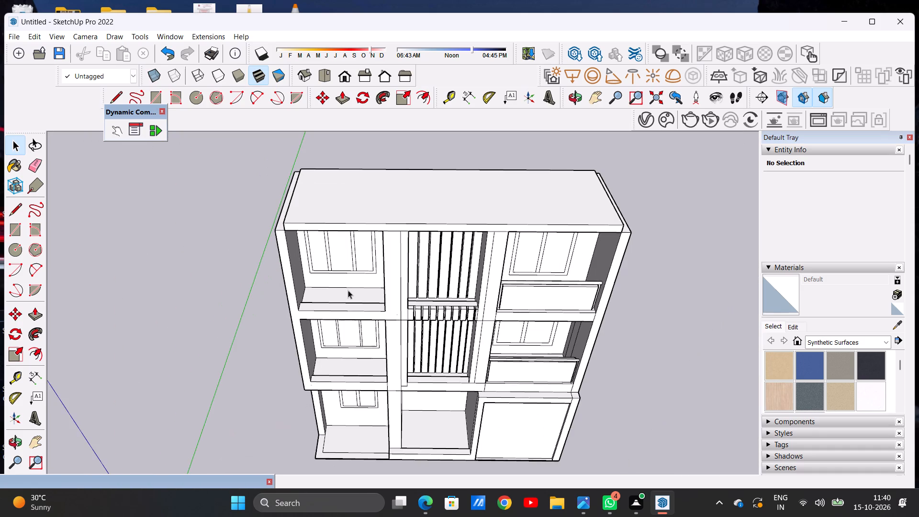
{"action": "middle_click_drag", "start_coordinate": [436, 315], "coordinate": [409, 256]}
{"action": "scroll", "coordinate": [442, 314], "scroll_direction": "down", "scroll_amount": 2}
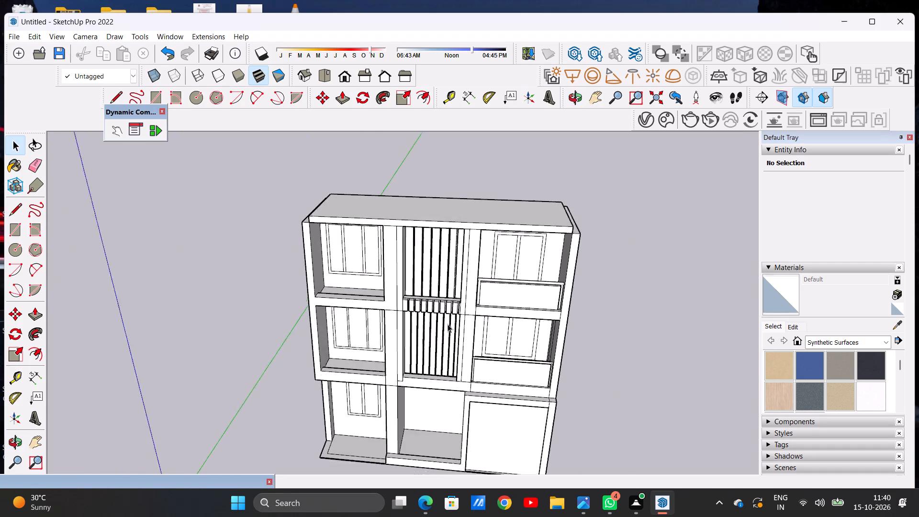
{"action": "scroll", "coordinate": [448, 324], "scroll_direction": "down", "scroll_amount": 4}
{"action": "scroll", "coordinate": [392, 246], "scroll_direction": "up", "scroll_amount": 10}
{"action": "middle_click_drag", "start_coordinate": [450, 297], "coordinate": [371, 259]}
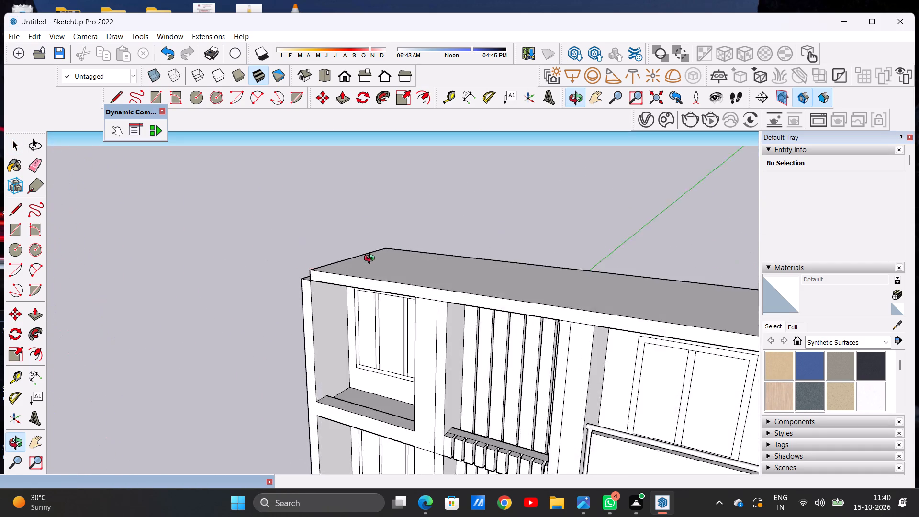
{"action": "middle_click_drag", "start_coordinate": [371, 259], "coordinate": [443, 247]}
{"action": "scroll", "coordinate": [359, 386], "scroll_direction": "up", "scroll_amount": 11}
{"action": "scroll", "coordinate": [347, 376], "scroll_direction": "down", "scroll_amount": 14}
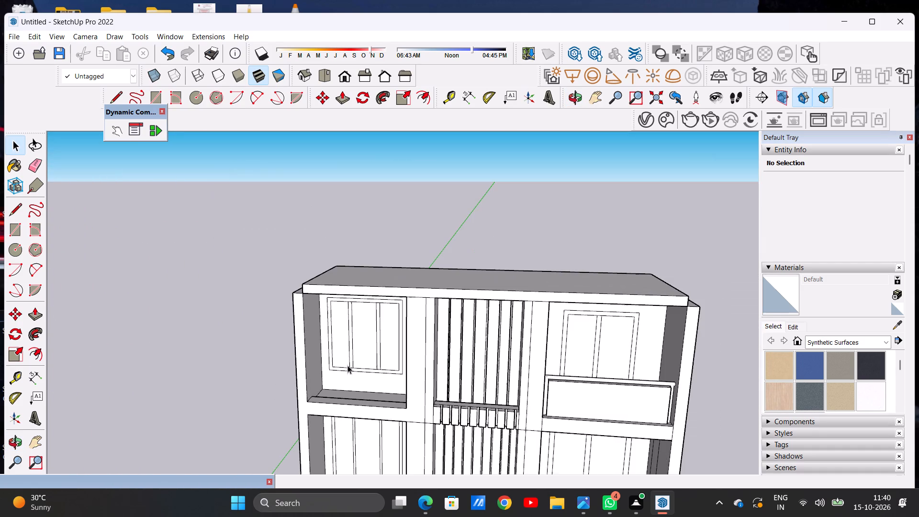
{"action": "middle_click_drag", "start_coordinate": [342, 395], "coordinate": [415, 387]}
{"action": "scroll", "coordinate": [395, 429], "scroll_direction": "up", "scroll_amount": 7}
{"action": "middle_click_drag", "start_coordinate": [376, 362], "coordinate": [348, 378]}
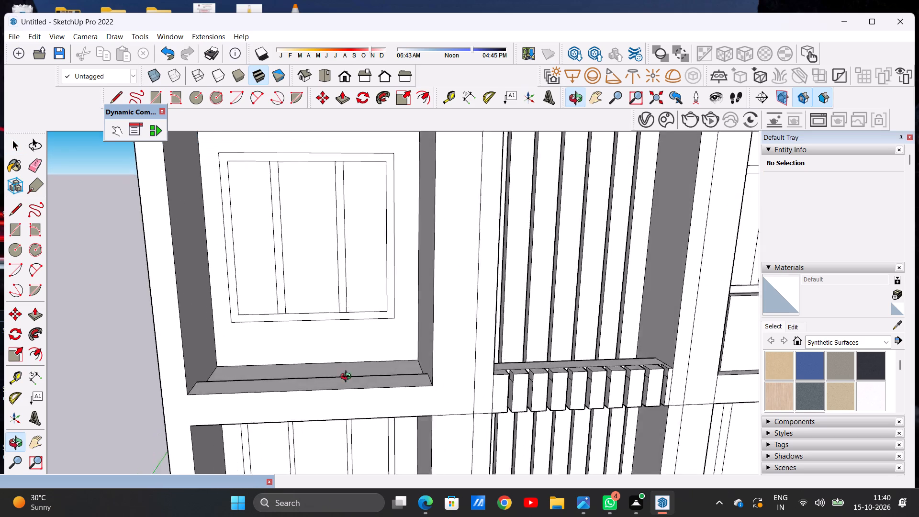
{"action": "middle_click_drag", "start_coordinate": [348, 378], "coordinate": [324, 440]}
{"action": "middle_click", "coordinate": [324, 440]}
{"action": "scroll", "coordinate": [356, 396], "scroll_direction": "down", "scroll_amount": 11}
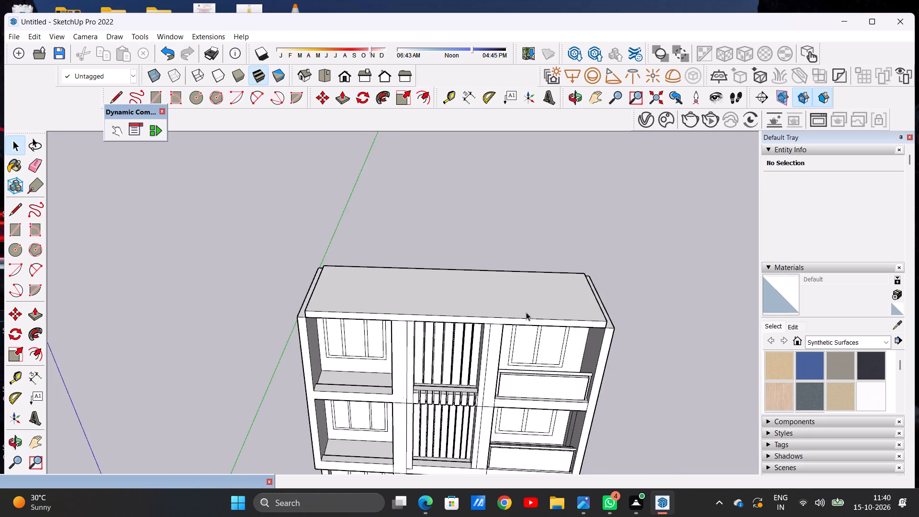
{"action": "scroll", "coordinate": [526, 312], "scroll_direction": "down", "scroll_amount": 4}
{"action": "scroll", "coordinate": [498, 313], "scroll_direction": "up", "scroll_amount": 5}
{"action": "middle_click_drag", "start_coordinate": [500, 308], "coordinate": [483, 250]}
{"action": "scroll", "coordinate": [463, 304], "scroll_direction": "up", "scroll_amount": 1}
{"action": "scroll", "coordinate": [478, 351], "scroll_direction": "down", "scroll_amount": 13}
{"action": "middle_click_drag", "start_coordinate": [509, 319], "coordinate": [486, 348]}
Extrude the U-shaped top face of the side and rear walls upward about one storey above the roof slab.
{"action": "scroll", "coordinate": [567, 330], "scroll_direction": "up", "scroll_amount": 3}
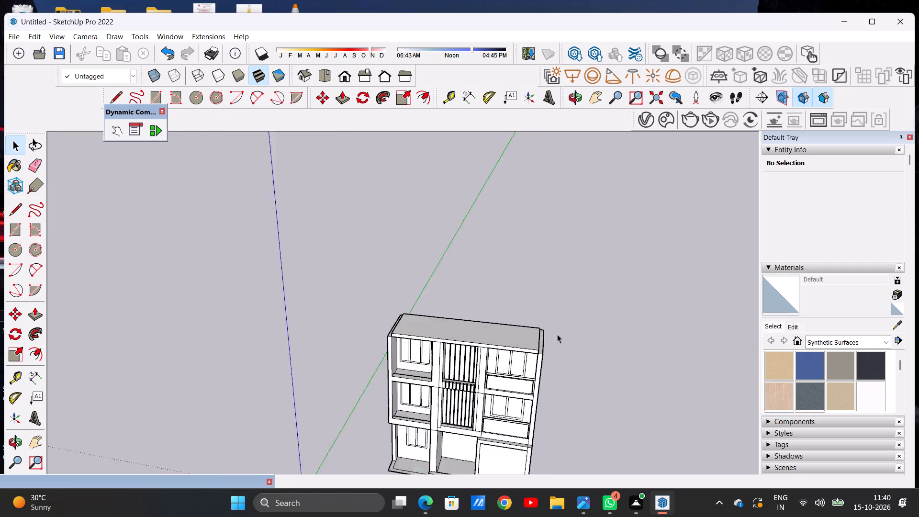
{"action": "scroll", "coordinate": [557, 334], "scroll_direction": "up", "scroll_amount": 9}
{"action": "key", "text": "p"}
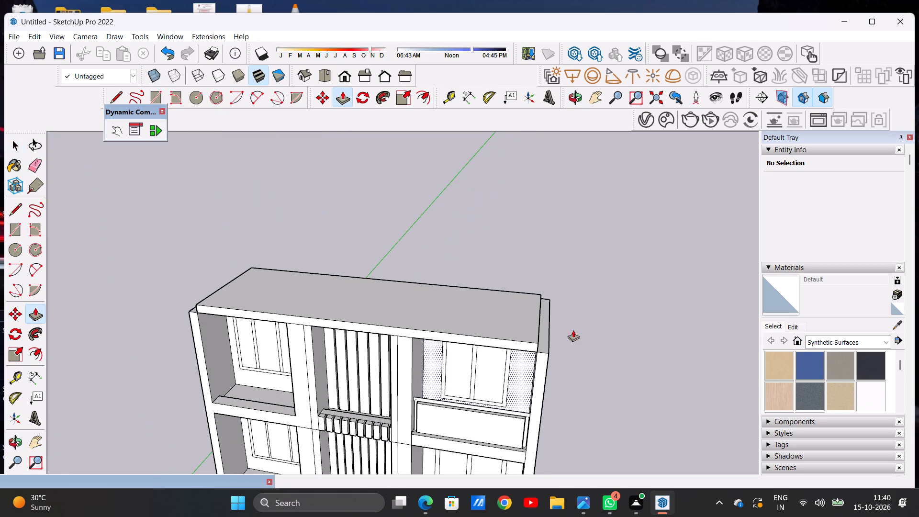
{"action": "scroll", "coordinate": [566, 323], "scroll_direction": "up", "scroll_amount": 6}
{"action": "left_click", "coordinate": [519, 361]}
{"action": "scroll", "coordinate": [557, 295], "scroll_direction": "down", "scroll_amount": 9}
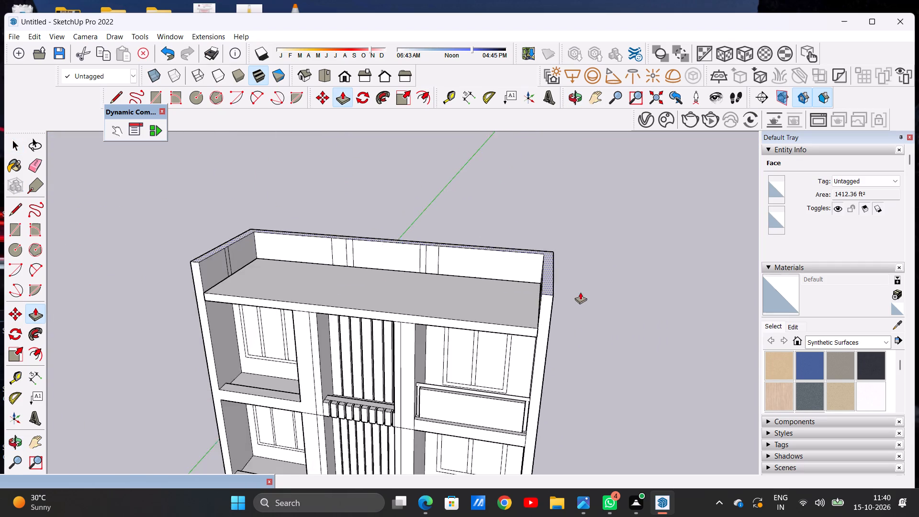
{"action": "scroll", "coordinate": [580, 292], "scroll_direction": "down", "scroll_amount": 8}
{"action": "middle_click_drag", "start_coordinate": [569, 274], "coordinate": [599, 218]}
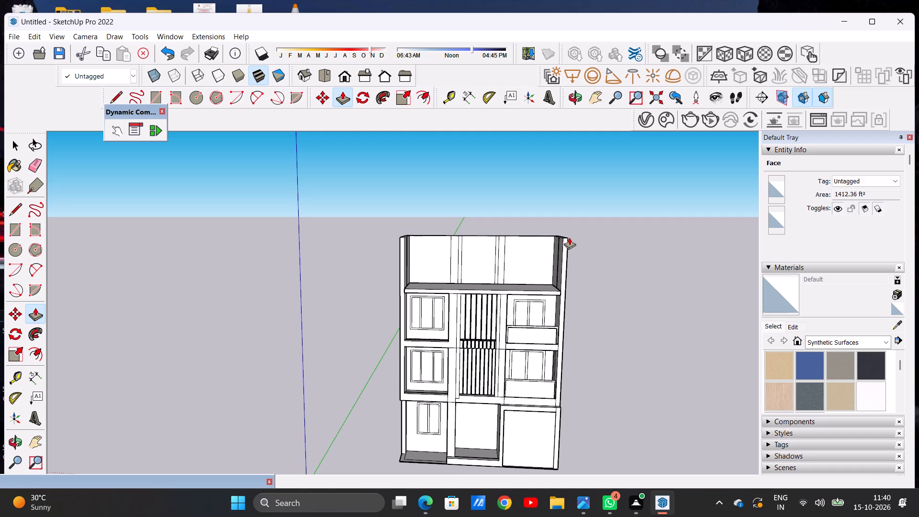
{"action": "left_click", "coordinate": [569, 237]}
{"action": "key", "text": "space"}
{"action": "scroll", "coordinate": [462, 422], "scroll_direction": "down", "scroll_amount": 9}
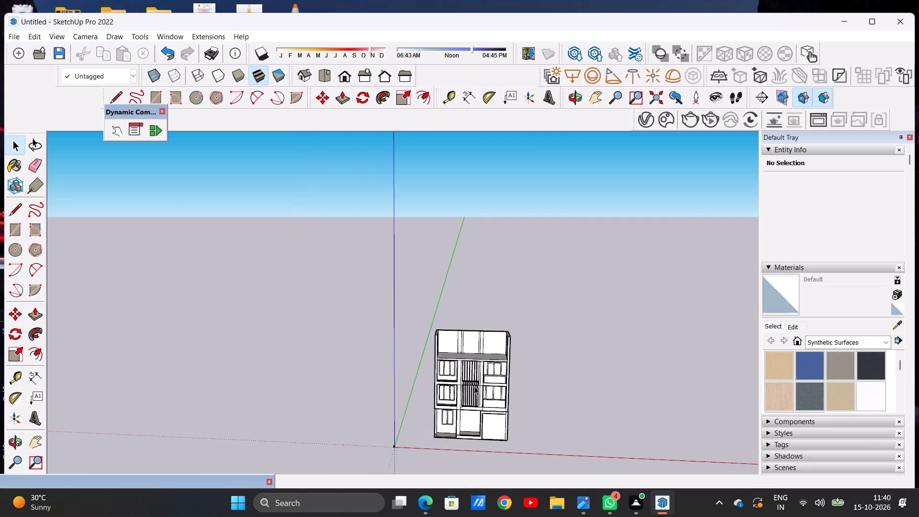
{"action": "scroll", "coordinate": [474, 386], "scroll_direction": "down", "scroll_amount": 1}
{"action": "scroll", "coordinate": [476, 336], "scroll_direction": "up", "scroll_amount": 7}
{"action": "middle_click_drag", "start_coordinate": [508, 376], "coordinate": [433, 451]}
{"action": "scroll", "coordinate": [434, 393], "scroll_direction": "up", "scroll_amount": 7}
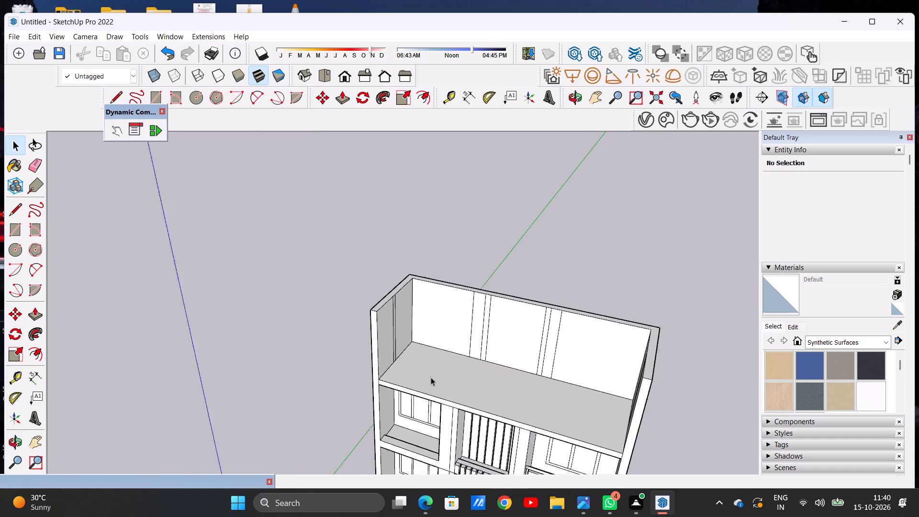
Draw a line across the full width of the roof slab's top, parallel to and slightly behind its front edge.
{"action": "scroll", "coordinate": [431, 377], "scroll_direction": "up", "scroll_amount": 2}
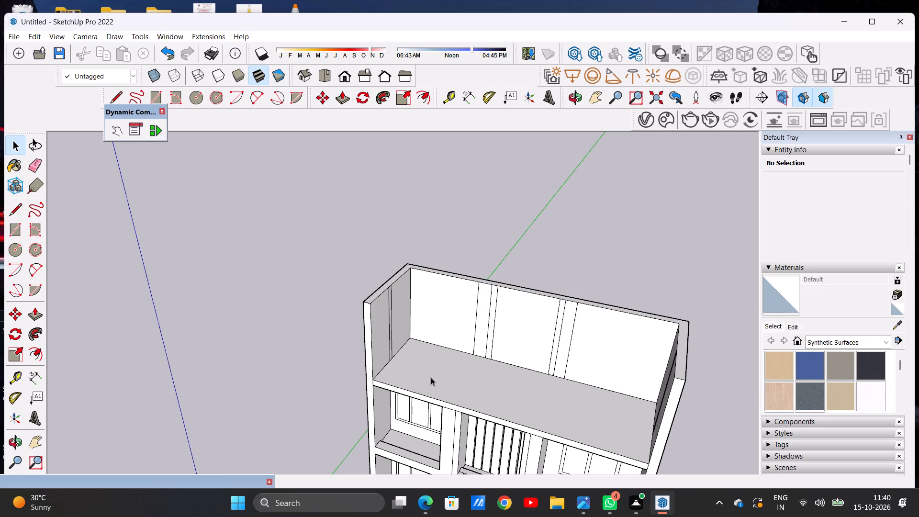
{"action": "scroll", "coordinate": [431, 377], "scroll_direction": "up", "scroll_amount": 2}
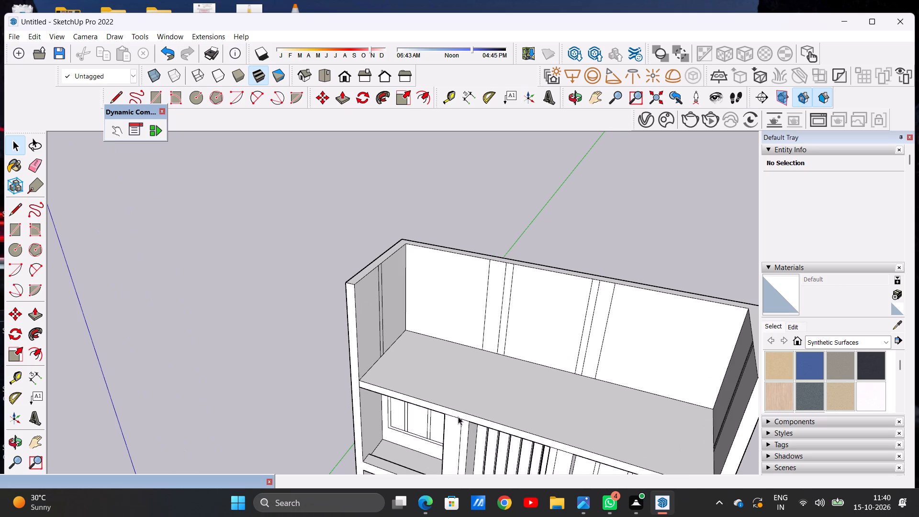
{"action": "key", "text": "p"}
{"action": "key", "text": "space"}
{"action": "scroll", "coordinate": [457, 412], "scroll_direction": "down", "scroll_amount": 5}
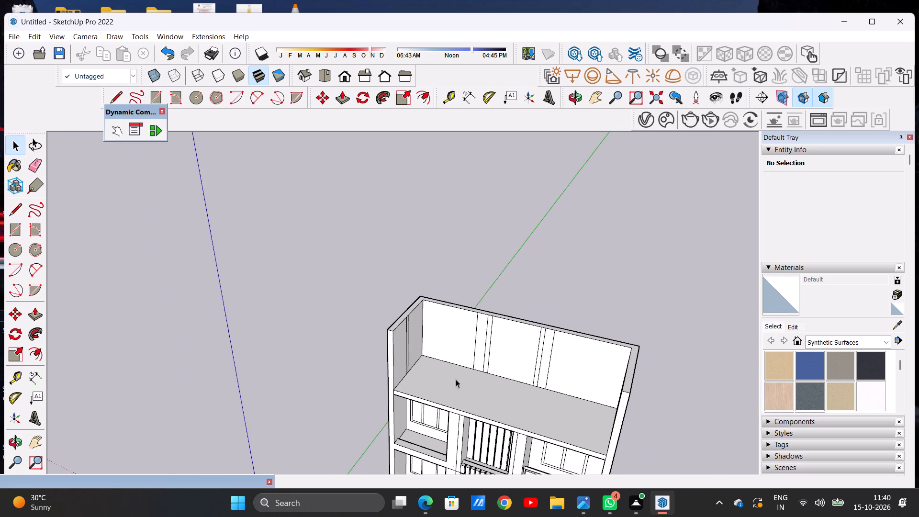
{"action": "middle_click_drag", "start_coordinate": [458, 416], "coordinate": [529, 481]}
{"action": "scroll", "coordinate": [550, 404], "scroll_direction": "up", "scroll_amount": 6}
{"action": "scroll", "coordinate": [458, 372], "scroll_direction": "up", "scroll_amount": 1}
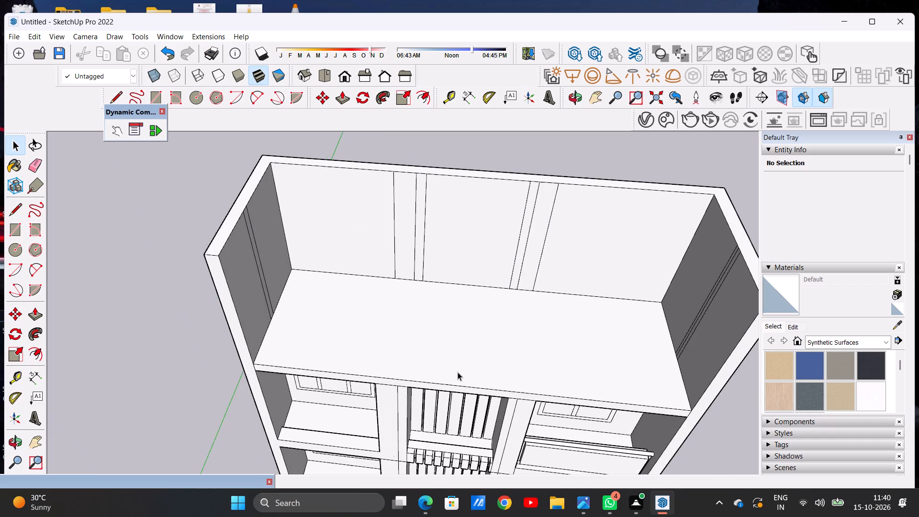
{"action": "middle_click_drag", "start_coordinate": [458, 372], "coordinate": [481, 448]}
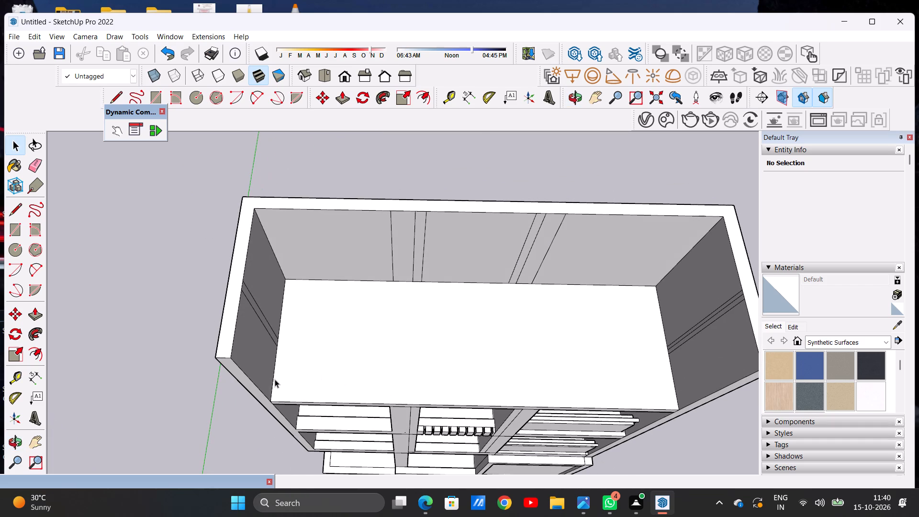
{"action": "key", "text": "l"}
{"action": "scroll", "coordinate": [275, 394], "scroll_direction": "up", "scroll_amount": 4}
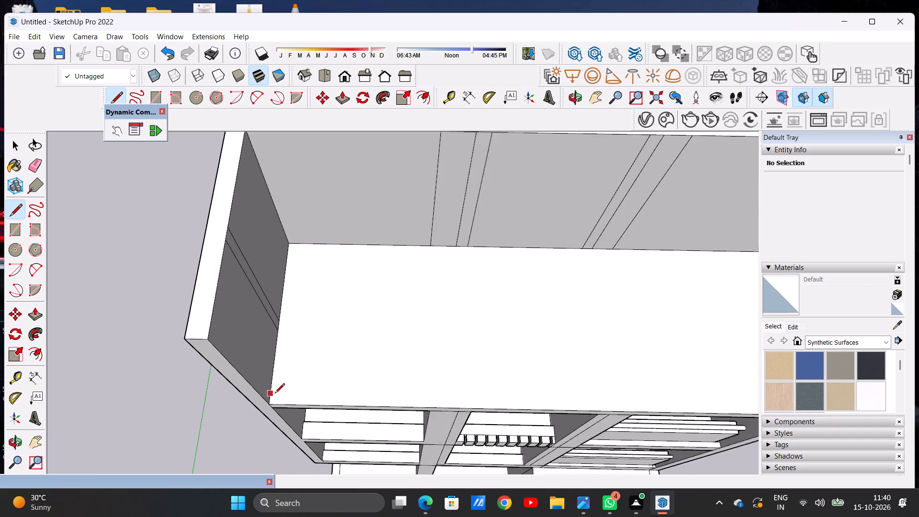
{"action": "scroll", "coordinate": [275, 394], "scroll_direction": "up", "scroll_amount": 3}
{"action": "left_click", "coordinate": [270, 379]}
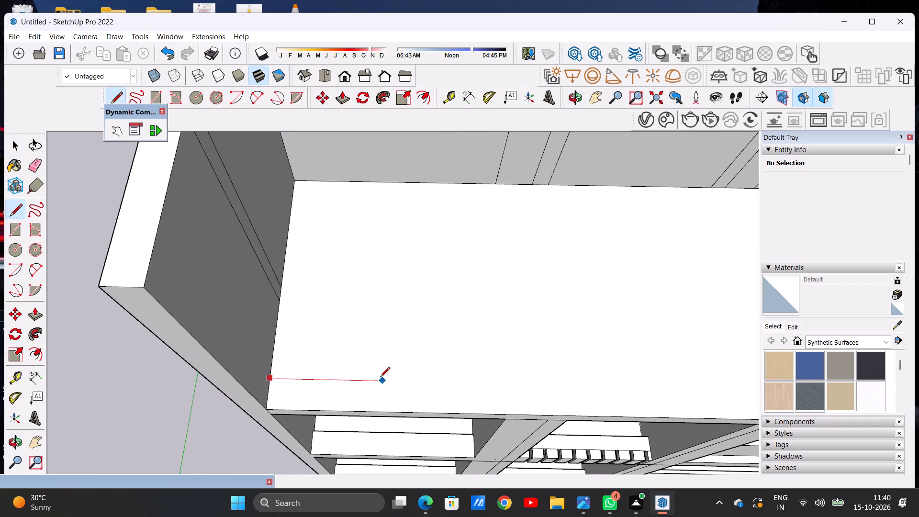
{"action": "scroll", "coordinate": [379, 377], "scroll_direction": "down", "scroll_amount": 10}
{"action": "scroll", "coordinate": [608, 378], "scroll_direction": "up", "scroll_amount": 6}
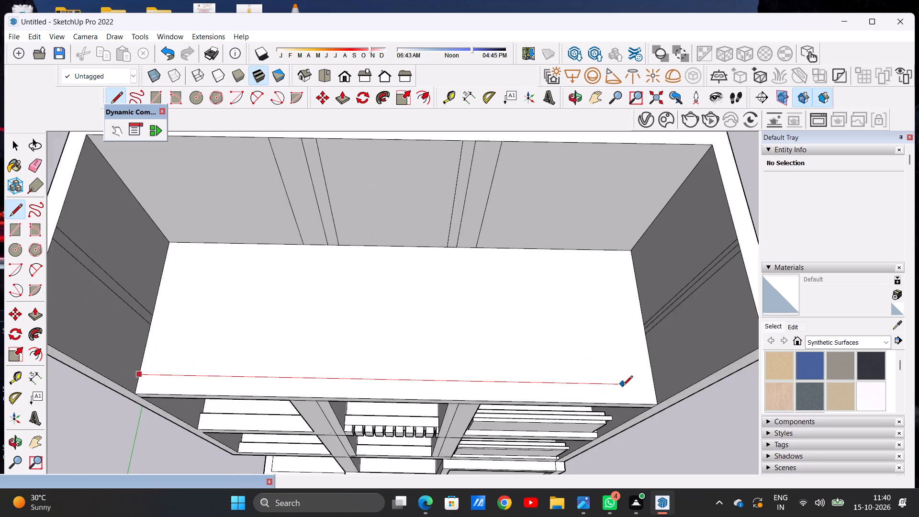
{"action": "scroll", "coordinate": [623, 386], "scroll_direction": "up", "scroll_amount": 2}
{"action": "left_click", "coordinate": [666, 383]}
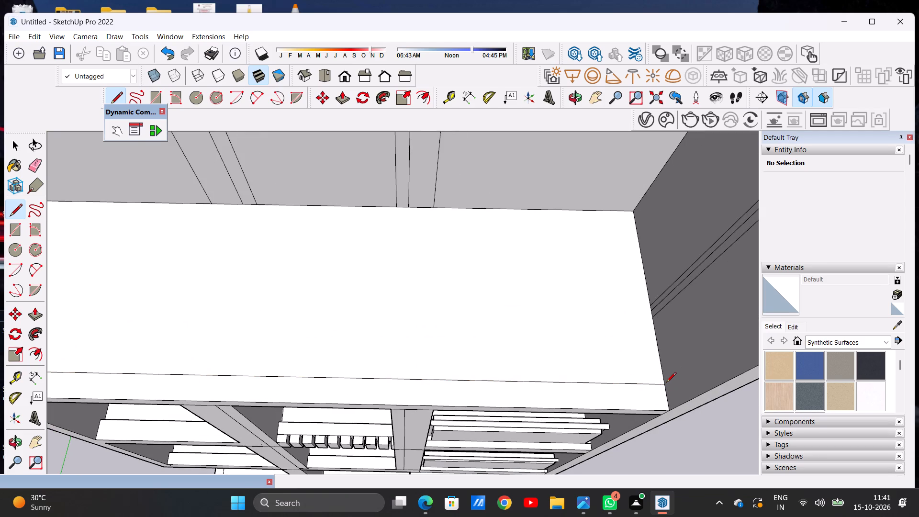
{"action": "key", "text": "space"}
Extrude the wider strip of the rear wall's left strip pair forward to the line drawn on the roof slab.
{"action": "scroll", "coordinate": [590, 393], "scroll_direction": "down", "scroll_amount": 9}
{"action": "middle_click_drag", "start_coordinate": [522, 352], "coordinate": [455, 252]}
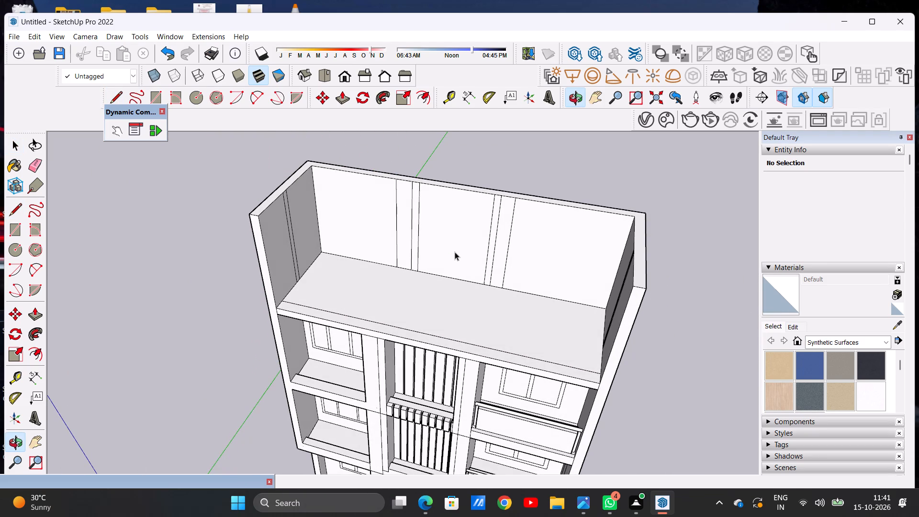
{"action": "key", "text": "p"}
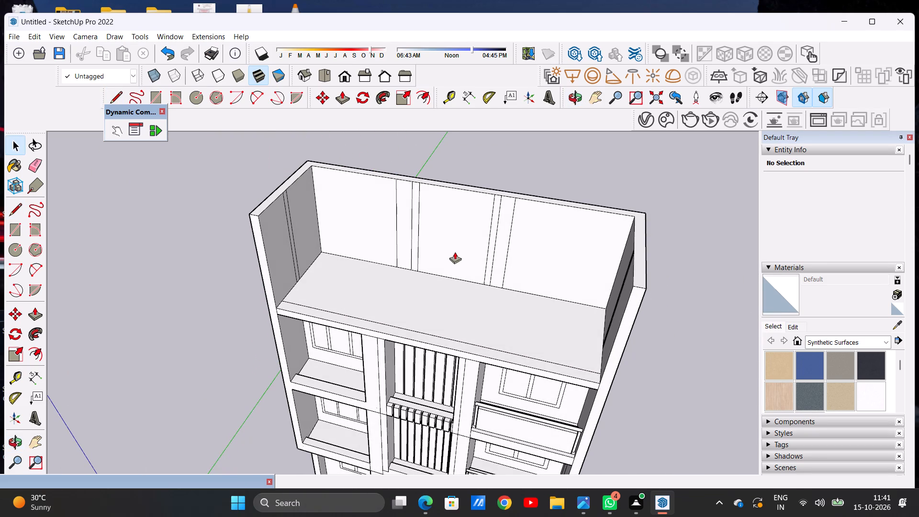
{"action": "scroll", "coordinate": [390, 205], "scroll_direction": "up", "scroll_amount": 9}
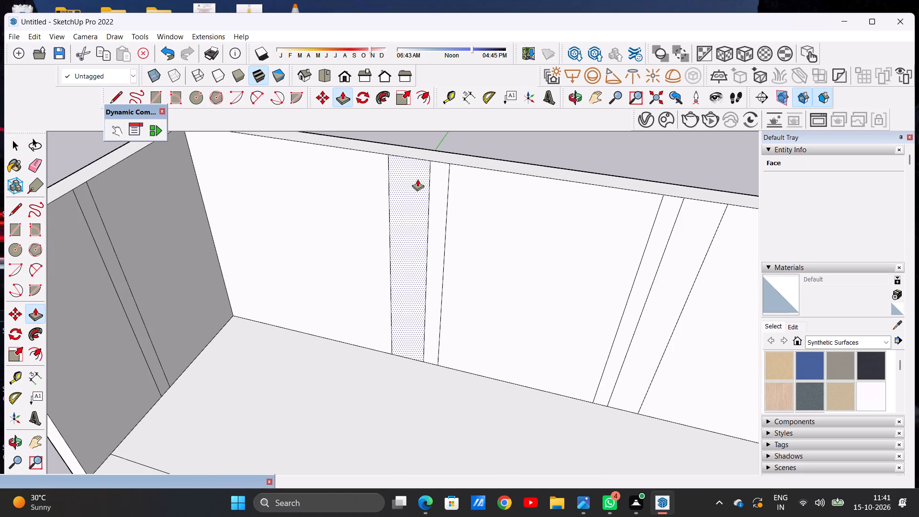
{"action": "left_click", "coordinate": [417, 179]}
{"action": "scroll", "coordinate": [386, 202], "scroll_direction": "down", "scroll_amount": 8}
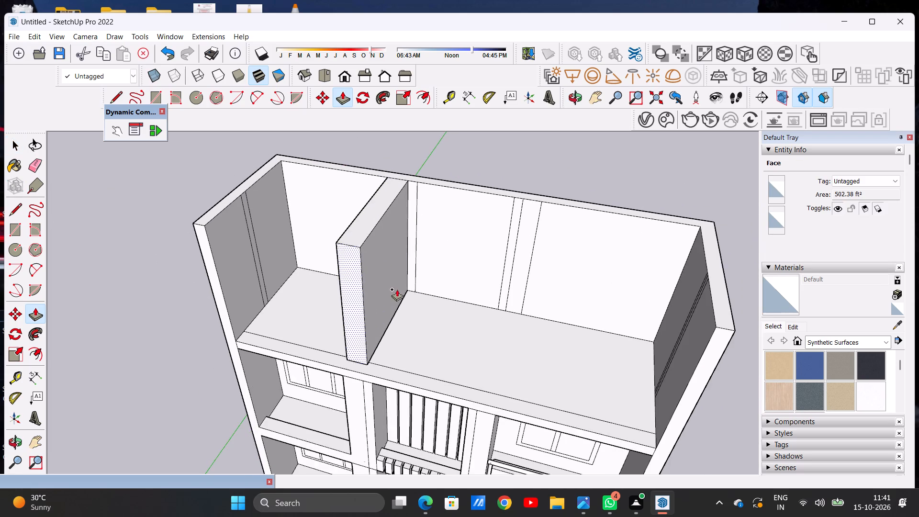
{"action": "scroll", "coordinate": [397, 293], "scroll_direction": "up", "scroll_amount": 8}
{"action": "scroll", "coordinate": [393, 225], "scroll_direction": "down", "scroll_amount": 12}
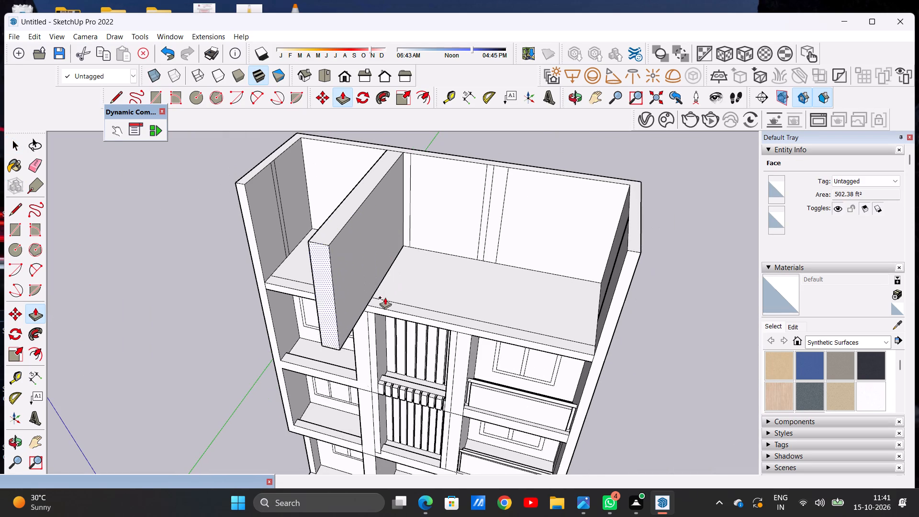
{"action": "scroll", "coordinate": [383, 299], "scroll_direction": "up", "scroll_amount": 12}
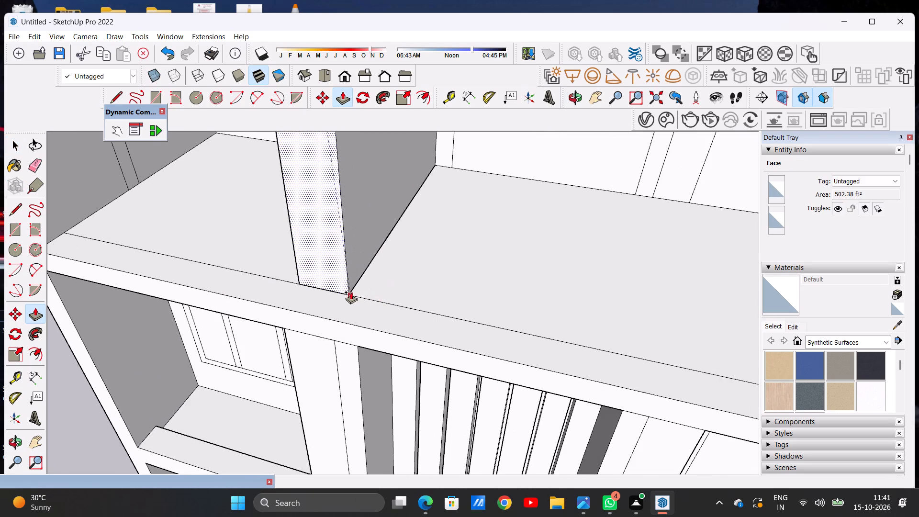
{"action": "left_click", "coordinate": [348, 292]}
Extrude the adjoining narrow rear-wall strip forward, flush with the front face of the left partition wall.
{"action": "scroll", "coordinate": [362, 295], "scroll_direction": "down", "scroll_amount": 10}
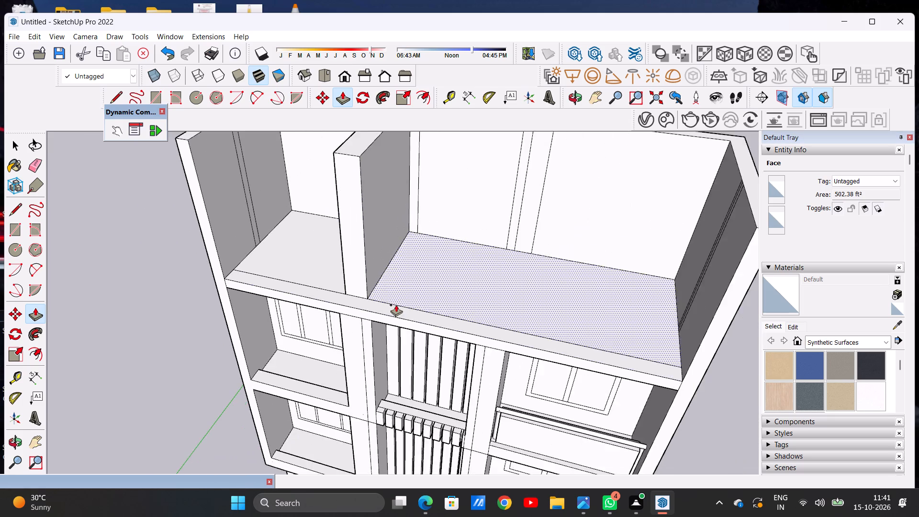
{"action": "scroll", "coordinate": [396, 304], "scroll_direction": "down", "scroll_amount": 4}
{"action": "scroll", "coordinate": [413, 189], "scroll_direction": "up", "scroll_amount": 15}
{"action": "left_click", "coordinate": [406, 185]}
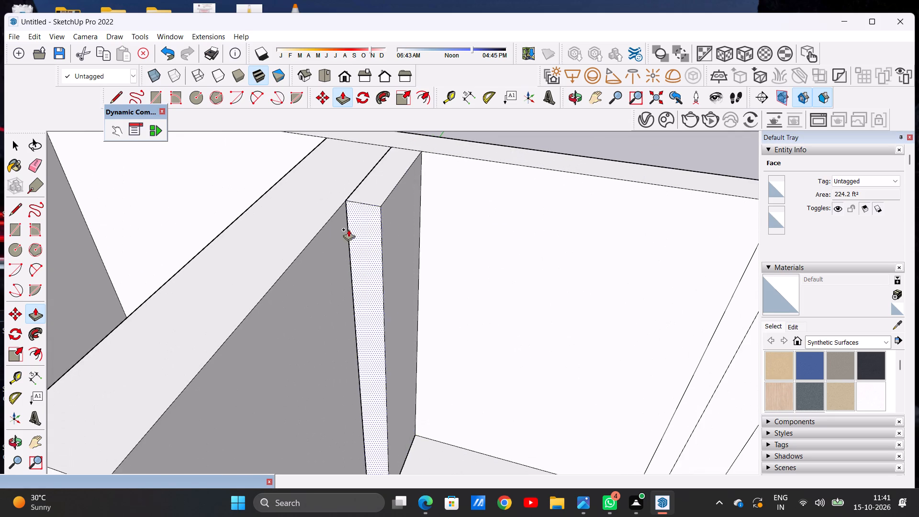
{"action": "scroll", "coordinate": [350, 228], "scroll_direction": "down", "scroll_amount": 18}
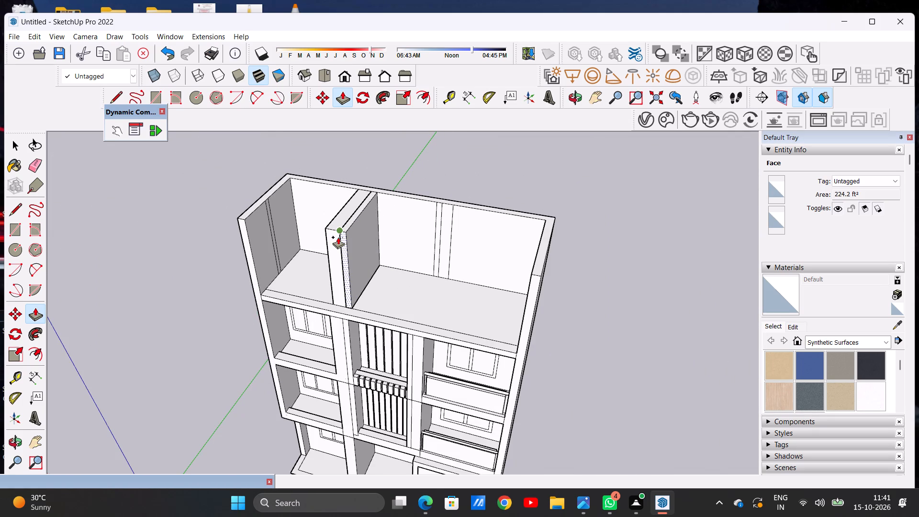
{"action": "left_click", "coordinate": [338, 237]}
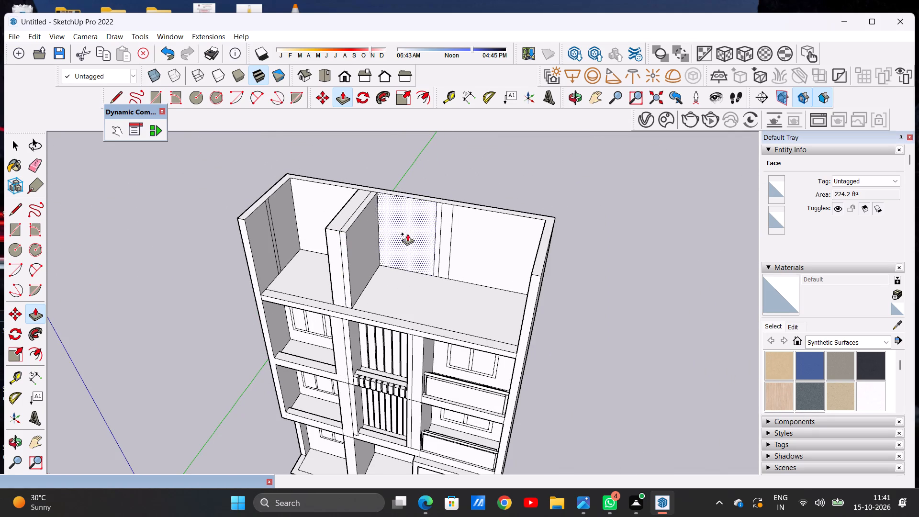
Extrude the wider strip of the rear wall's right strip pair forward to the line on the roof slab.
{"action": "scroll", "coordinate": [445, 221], "scroll_direction": "up", "scroll_amount": 11}
{"action": "left_click", "coordinate": [447, 211]}
{"action": "scroll", "coordinate": [429, 224], "scroll_direction": "down", "scroll_amount": 8}
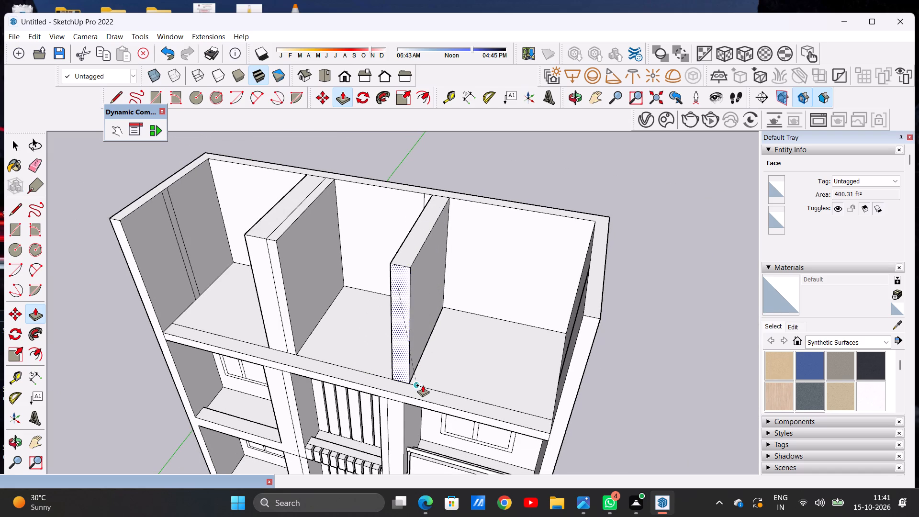
{"action": "left_click", "coordinate": [423, 385]}
Extrude the narrow strip beside the right partition wall forward, flush with that wall's front face.
{"action": "middle_click_drag", "start_coordinate": [355, 258], "coordinate": [533, 243]}
{"action": "scroll", "coordinate": [427, 180], "scroll_direction": "up", "scroll_amount": 13}
{"action": "left_click", "coordinate": [412, 204]}
{"action": "scroll", "coordinate": [450, 255], "scroll_direction": "down", "scroll_amount": 9}
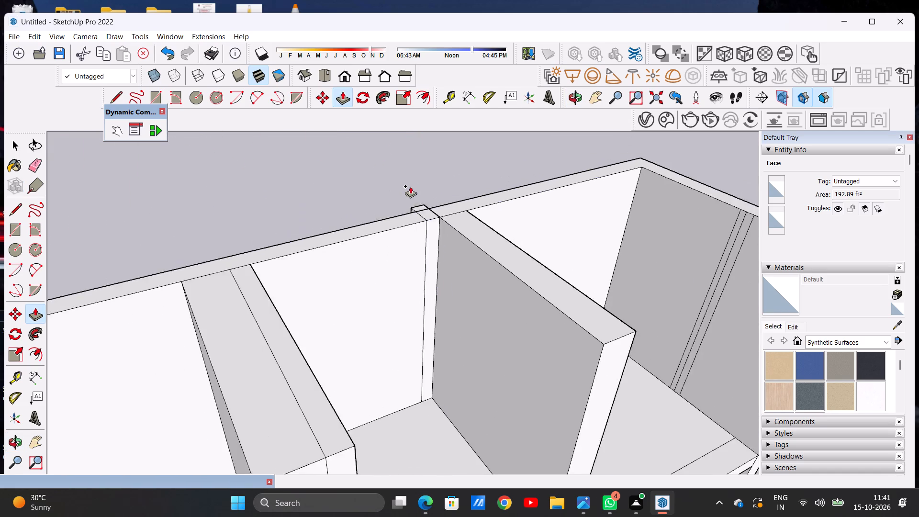
{"action": "scroll", "coordinate": [410, 186], "scroll_direction": "down", "scroll_amount": 7}
{"action": "scroll", "coordinate": [409, 186], "scroll_direction": "up", "scroll_amount": 1}
{"action": "scroll", "coordinate": [413, 207], "scroll_direction": "down", "scroll_amount": 5}
{"action": "scroll", "coordinate": [458, 265], "scroll_direction": "up", "scroll_amount": 13}
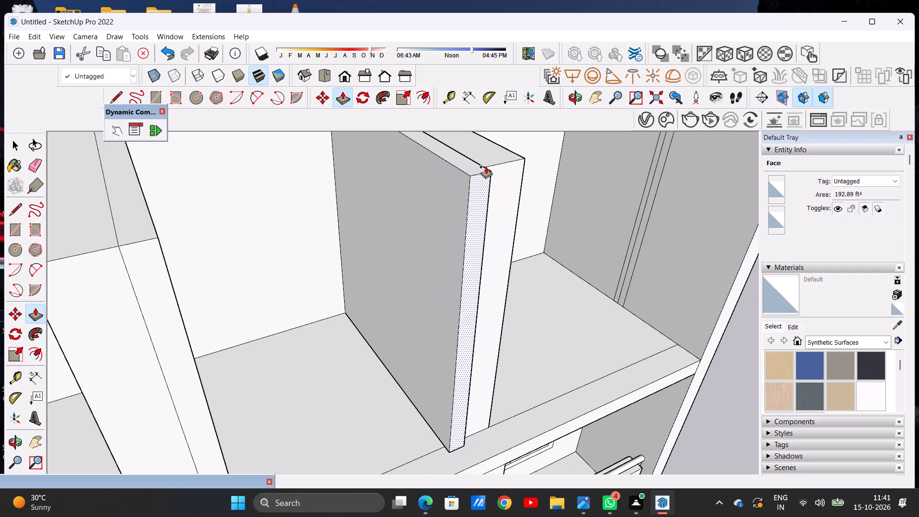
{"action": "left_click", "coordinate": [485, 166]}
{"action": "key", "text": "space"}
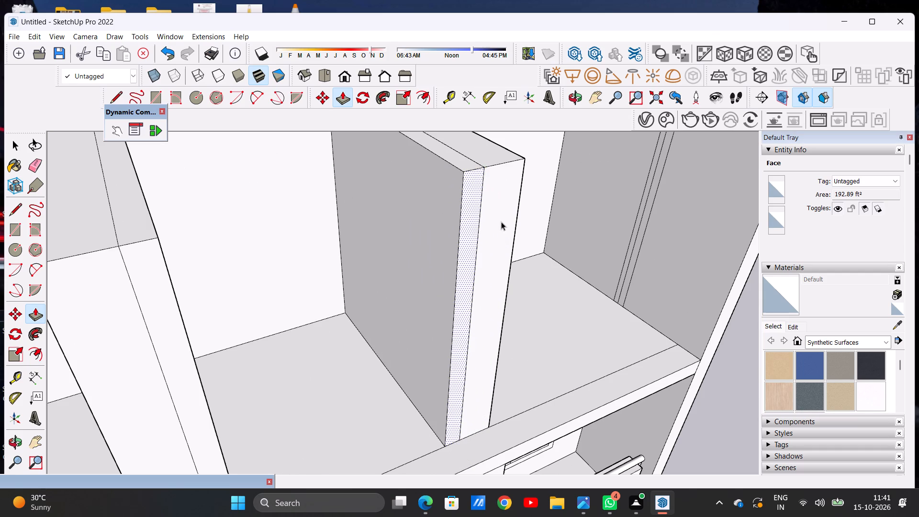
Extrude both front faces of the left partition wall forward to the roof slab's front edge.
{"action": "scroll", "coordinate": [476, 249], "scroll_direction": "down", "scroll_amount": 15}
{"action": "middle_click_drag", "start_coordinate": [484, 268], "coordinate": [371, 252]}
{"action": "scroll", "coordinate": [425, 272], "scroll_direction": "down", "scroll_amount": 4}
{"action": "scroll", "coordinate": [394, 293], "scroll_direction": "up", "scroll_amount": 8}
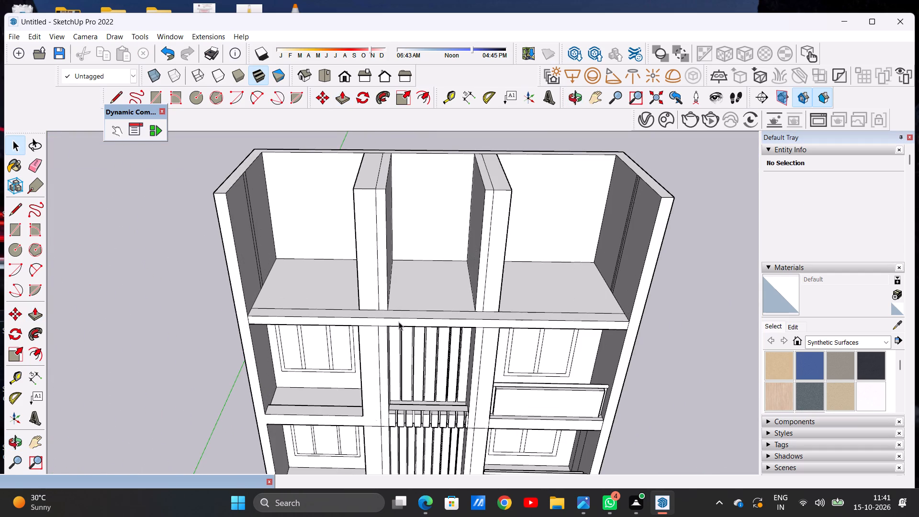
{"action": "middle_click_drag", "start_coordinate": [399, 327], "coordinate": [358, 356]}
{"action": "scroll", "coordinate": [360, 300], "scroll_direction": "up", "scroll_amount": 4}
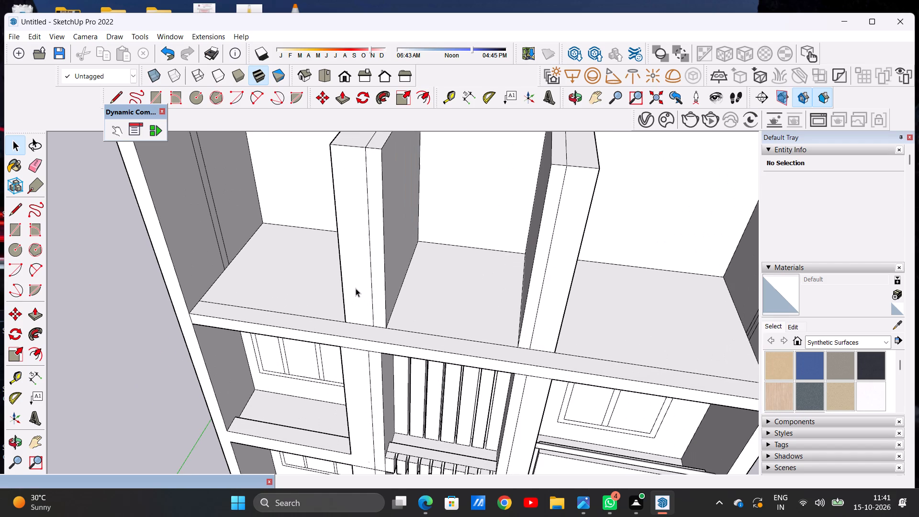
{"action": "key", "text": "p"}
{"action": "left_click", "coordinate": [356, 281]}
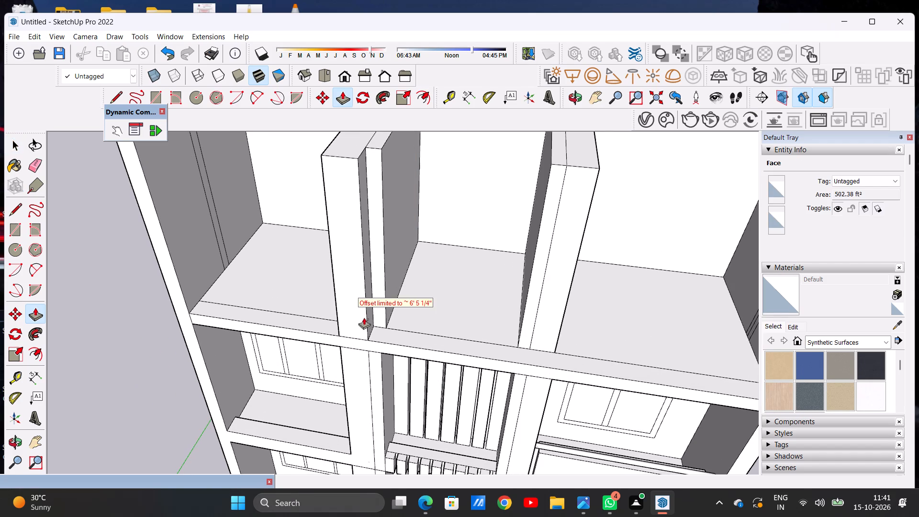
{"action": "left_click", "coordinate": [369, 348]}
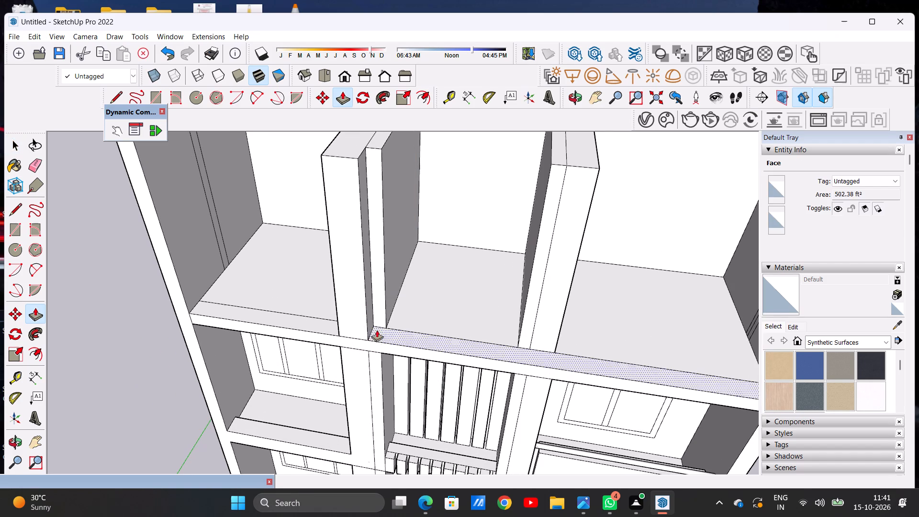
{"action": "left_click", "coordinate": [377, 307]}
{"action": "left_click", "coordinate": [372, 342]}
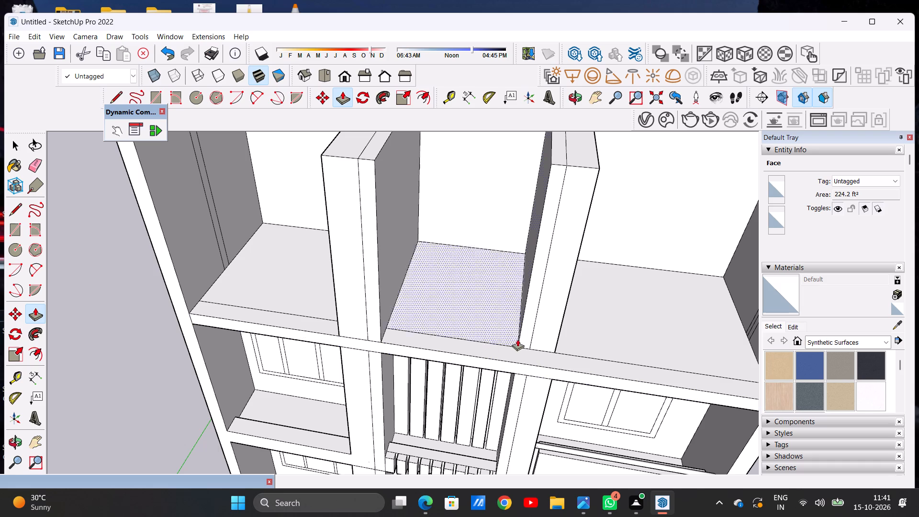
Extrude both front faces of the right partition wall forward to the roof slab's front edge.
{"action": "left_click", "coordinate": [530, 326]}
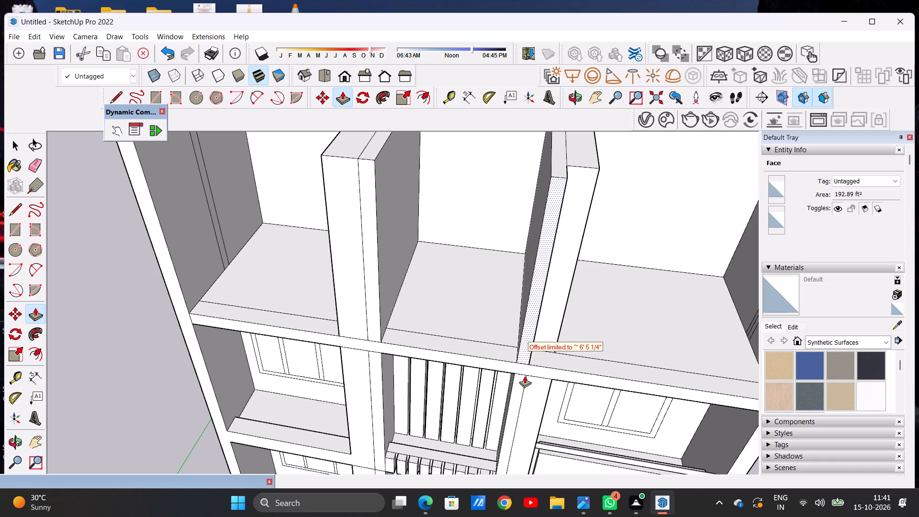
{"action": "left_click", "coordinate": [517, 374]}
{"action": "left_click", "coordinate": [543, 332]}
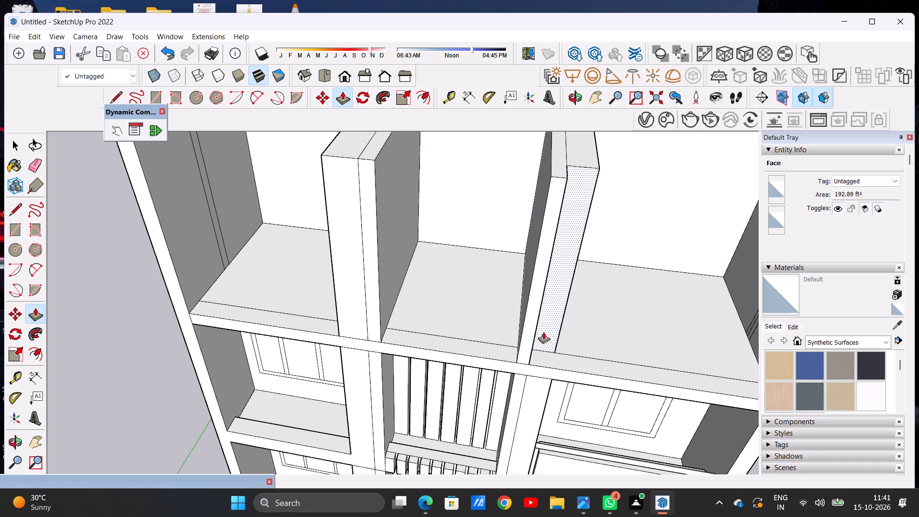
{"action": "left_click", "coordinate": [526, 380]}
{"action": "key", "text": "space"}
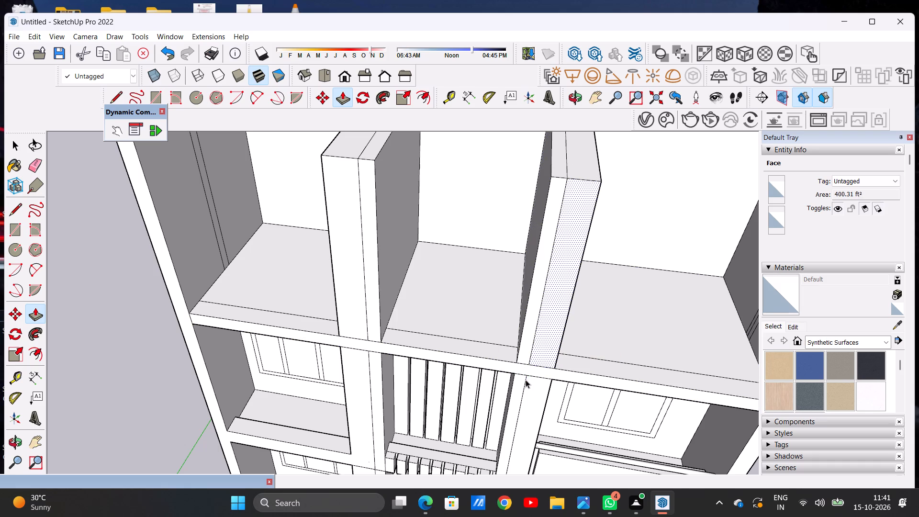
Examine the new storey's partition walls and left bay against the finished storeys below from several angles.
{"action": "scroll", "coordinate": [552, 341], "scroll_direction": "down", "scroll_amount": 16}
{"action": "middle_click_drag", "start_coordinate": [542, 362], "coordinate": [540, 269]}
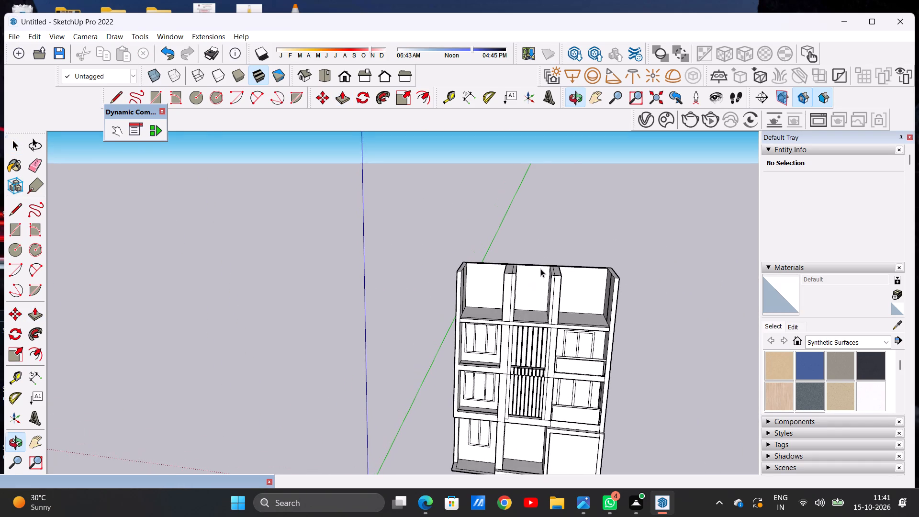
{"action": "scroll", "coordinate": [591, 327], "scroll_direction": "up", "scroll_amount": 8}
{"action": "scroll", "coordinate": [525, 405], "scroll_direction": "down", "scroll_amount": 8}
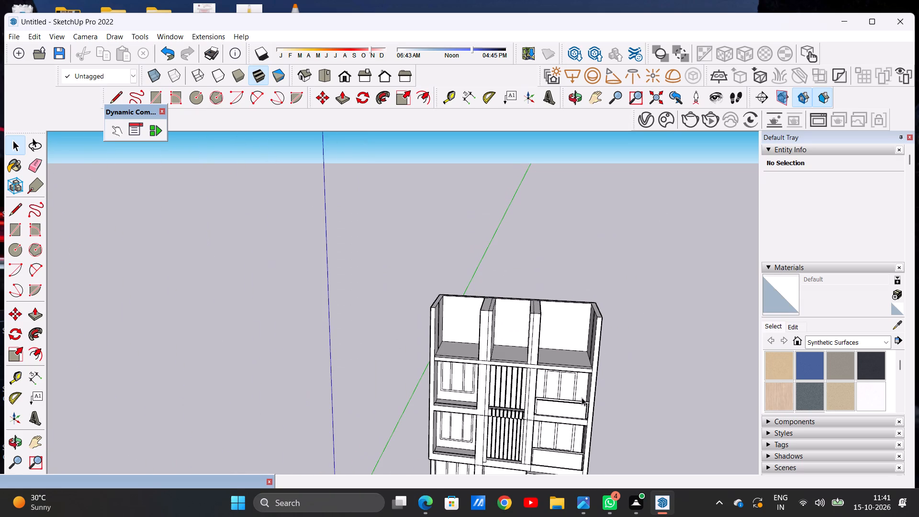
{"action": "middle_click_drag", "start_coordinate": [484, 376], "coordinate": [513, 351]}
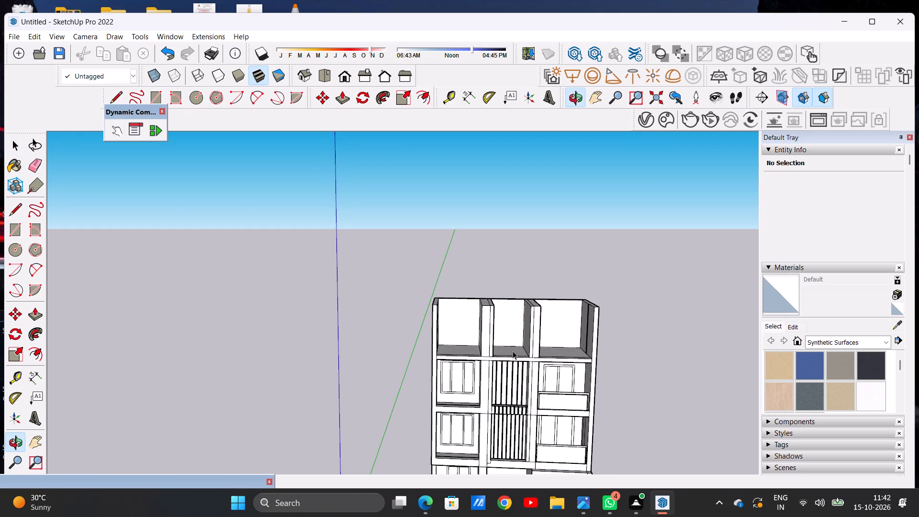
{"action": "scroll", "coordinate": [484, 336], "scroll_direction": "up", "scroll_amount": 9}
{"action": "middle_click_drag", "start_coordinate": [471, 317], "coordinate": [450, 408]}
{"action": "scroll", "coordinate": [387, 359], "scroll_direction": "up", "scroll_amount": 3}
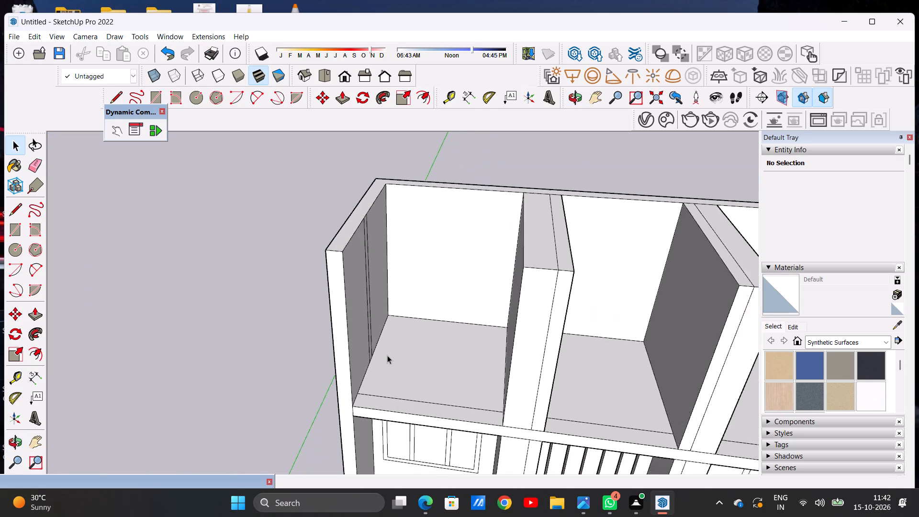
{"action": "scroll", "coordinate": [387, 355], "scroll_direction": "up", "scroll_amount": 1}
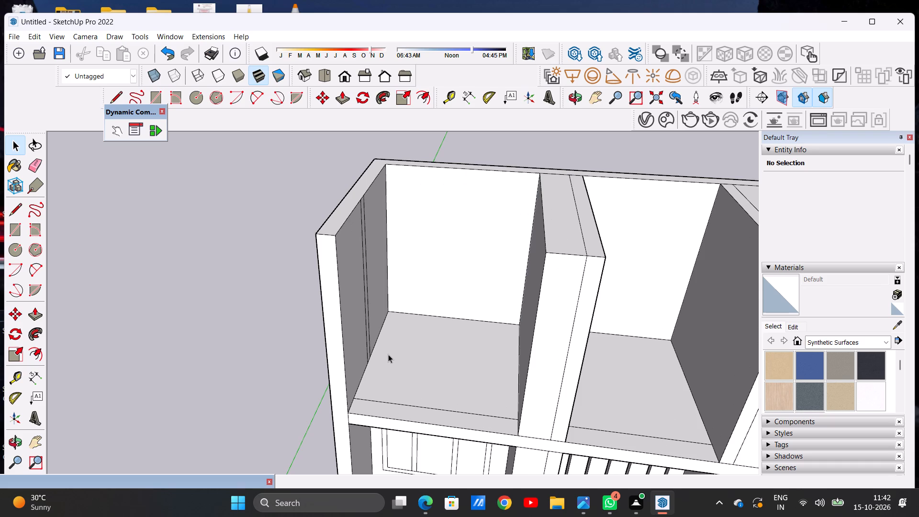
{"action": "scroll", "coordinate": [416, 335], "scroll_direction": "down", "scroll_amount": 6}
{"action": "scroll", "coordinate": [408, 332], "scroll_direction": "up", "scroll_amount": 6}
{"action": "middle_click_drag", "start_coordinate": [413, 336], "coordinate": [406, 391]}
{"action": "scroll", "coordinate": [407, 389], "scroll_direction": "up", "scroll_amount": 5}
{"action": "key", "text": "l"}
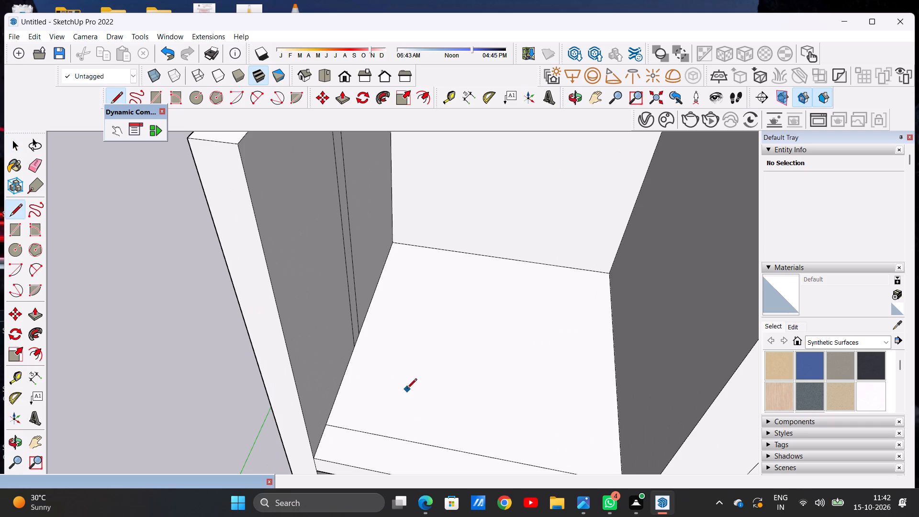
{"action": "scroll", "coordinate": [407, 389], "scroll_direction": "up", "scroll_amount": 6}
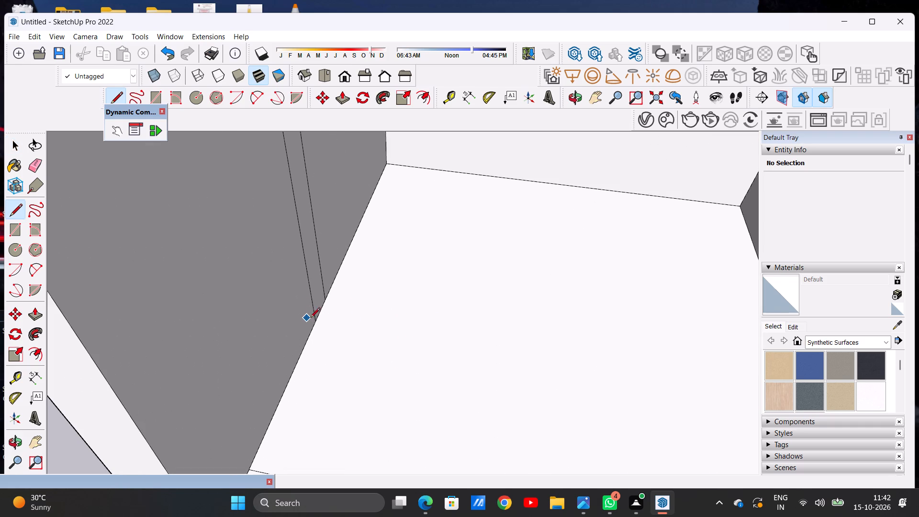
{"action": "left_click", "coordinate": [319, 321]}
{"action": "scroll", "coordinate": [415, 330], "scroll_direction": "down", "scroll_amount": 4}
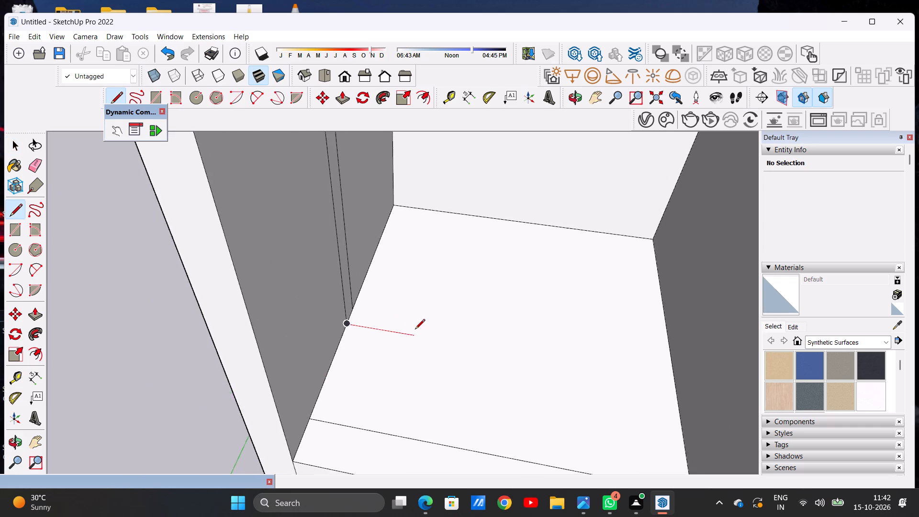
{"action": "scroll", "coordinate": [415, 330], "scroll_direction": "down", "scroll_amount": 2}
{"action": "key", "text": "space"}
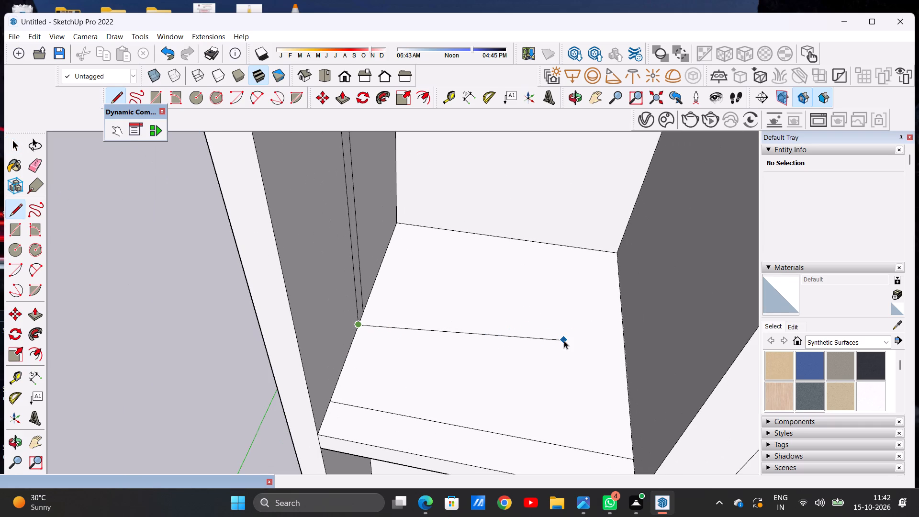
Extrude the narrow vertical strip on the left side wall across the left bay to meet the left partition wall.
{"action": "type", "text": "p"}
{"action": "middle_click_drag", "start_coordinate": [460, 357], "coordinate": [443, 327]}
{"action": "scroll", "coordinate": [451, 358], "scroll_direction": "down", "scroll_amount": 14}
{"action": "scroll", "coordinate": [420, 257], "scroll_direction": "up", "scroll_amount": 2}
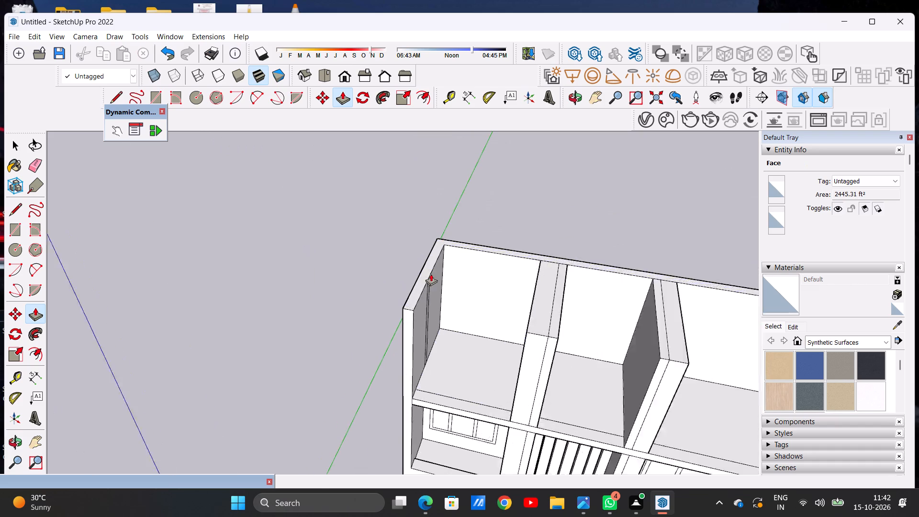
{"action": "scroll", "coordinate": [431, 274], "scroll_direction": "up", "scroll_amount": 20}
{"action": "left_click", "coordinate": [413, 297]}
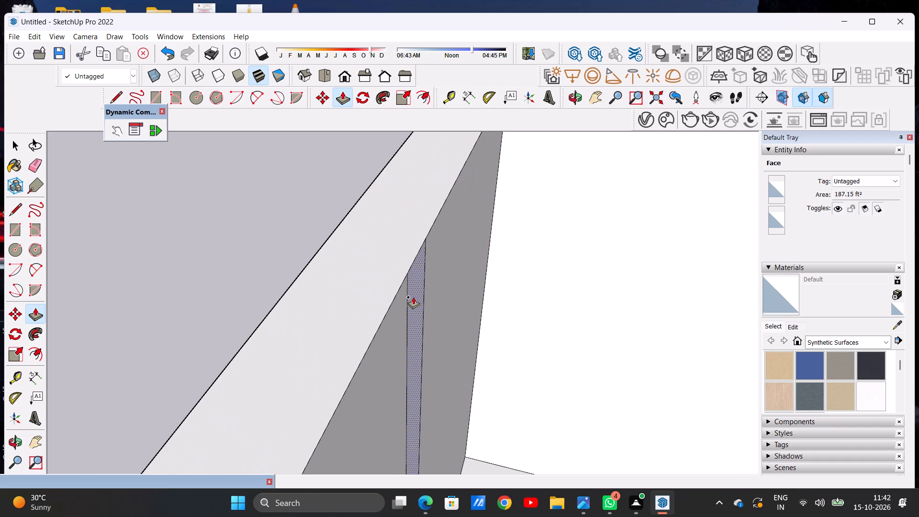
{"action": "scroll", "coordinate": [482, 297], "scroll_direction": "down", "scroll_amount": 16}
{"action": "scroll", "coordinate": [558, 296], "scroll_direction": "down", "scroll_amount": 6}
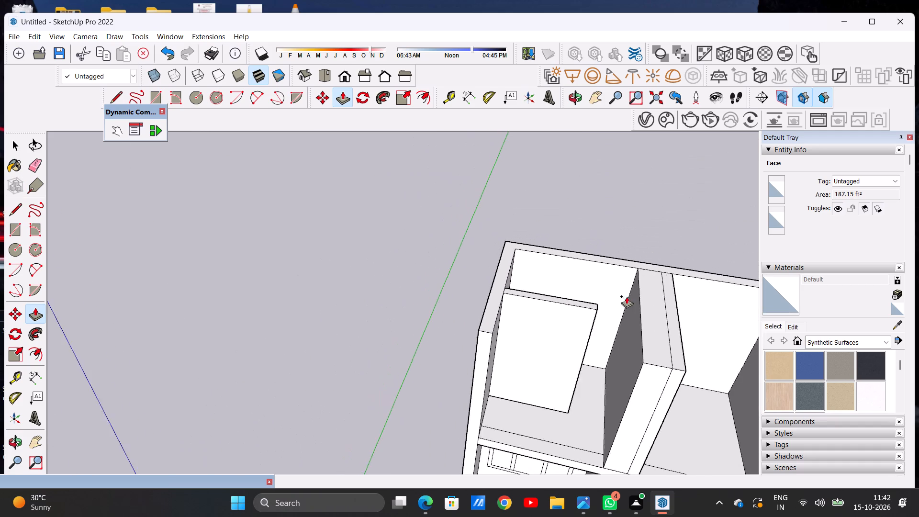
{"action": "scroll", "coordinate": [639, 298], "scroll_direction": "up", "scroll_amount": 15}
{"action": "left_click", "coordinate": [644, 353]}
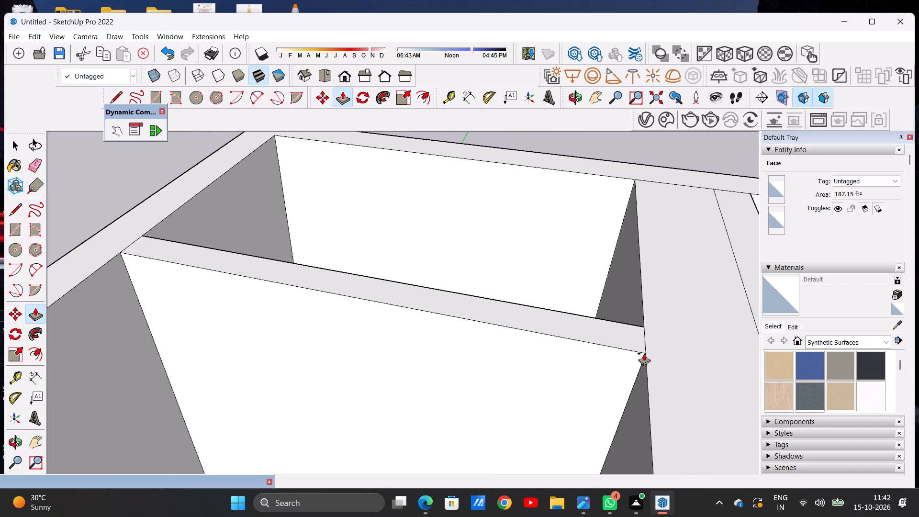
{"action": "key", "text": "space"}
Draw a window rectangle on the front face of the left bay's new cross wall, leaving margins on all sides.
{"action": "scroll", "coordinate": [397, 333], "scroll_direction": "down", "scroll_amount": 18}
{"action": "middle_click_drag", "start_coordinate": [387, 406], "coordinate": [414, 365]}
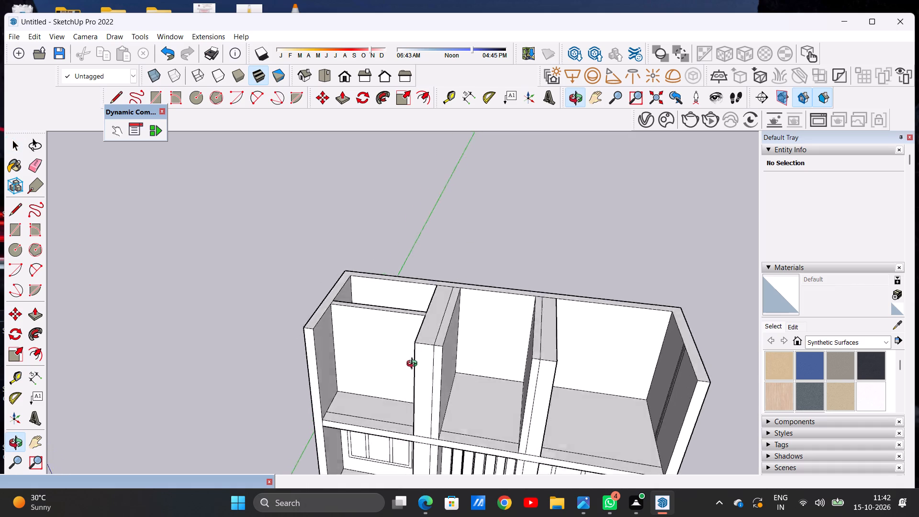
{"action": "middle_click_drag", "start_coordinate": [414, 365], "coordinate": [439, 298]}
{"action": "scroll", "coordinate": [390, 334], "scroll_direction": "up", "scroll_amount": 3}
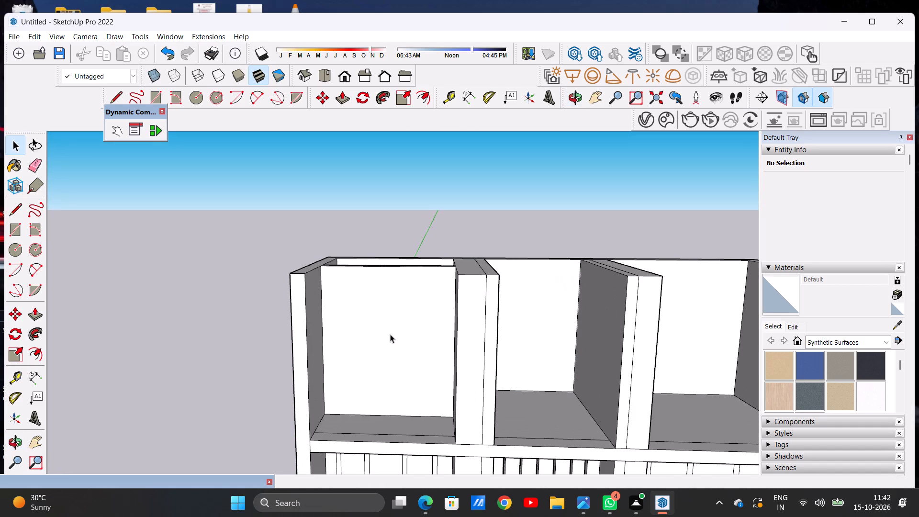
{"action": "key", "text": "r"}
{"action": "middle_click_drag", "start_coordinate": [392, 348], "coordinate": [394, 339]}
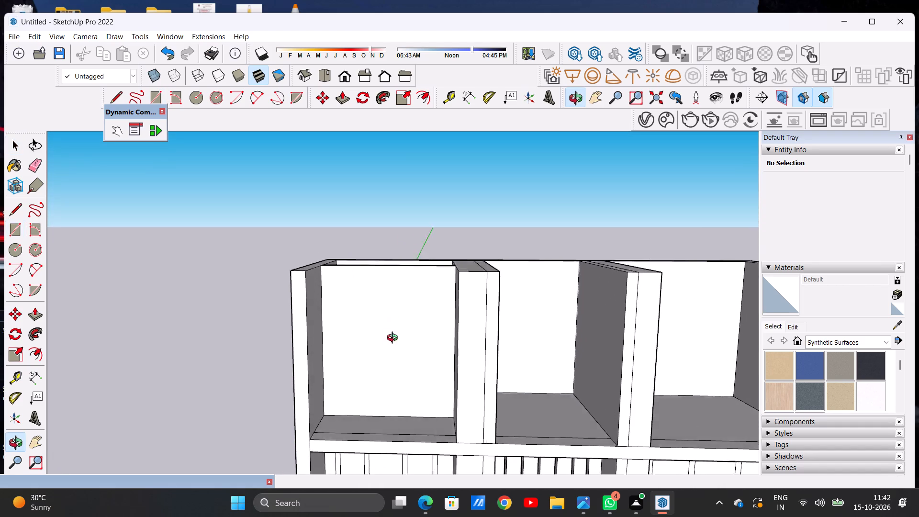
{"action": "middle_click_drag", "start_coordinate": [394, 339], "coordinate": [396, 332]}
{"action": "scroll", "coordinate": [339, 293], "scroll_direction": "up", "scroll_amount": 2}
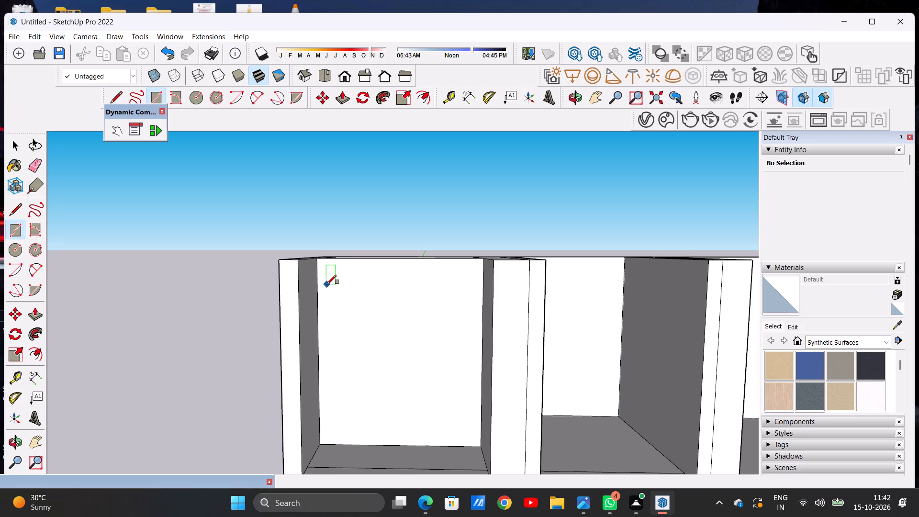
{"action": "left_click", "coordinate": [326, 283]}
{"action": "left_click", "coordinate": [473, 407]}
{"action": "key", "text": "space"}
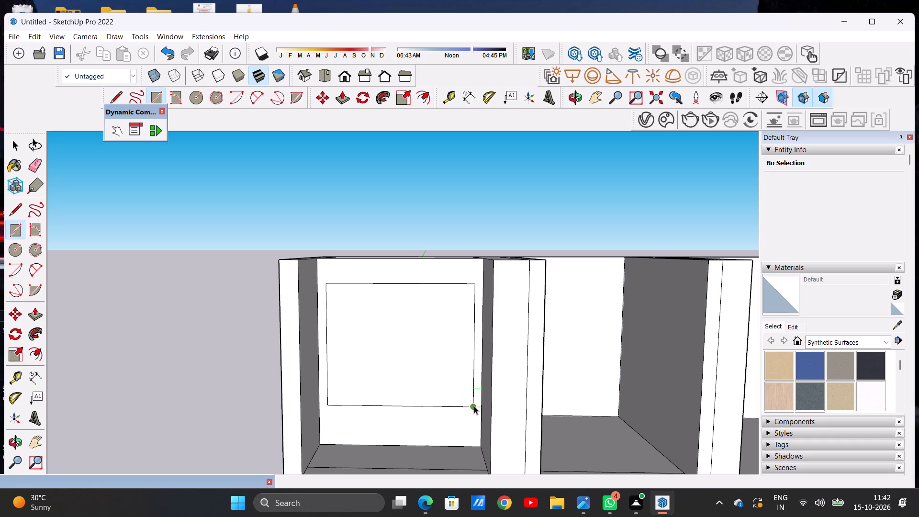
Offset the window rectangle slightly inward to form a narrow frame border.
{"action": "type", "text": "of"}
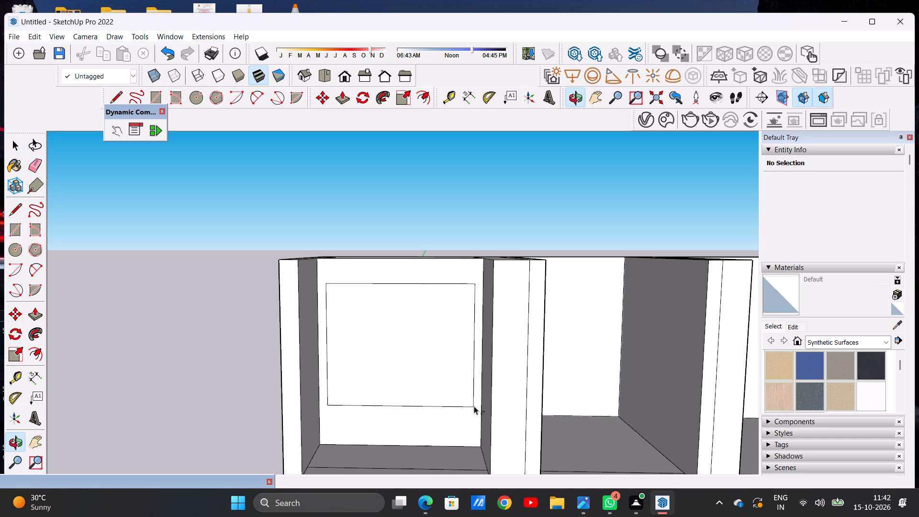
{"action": "left_click", "coordinate": [349, 290]}
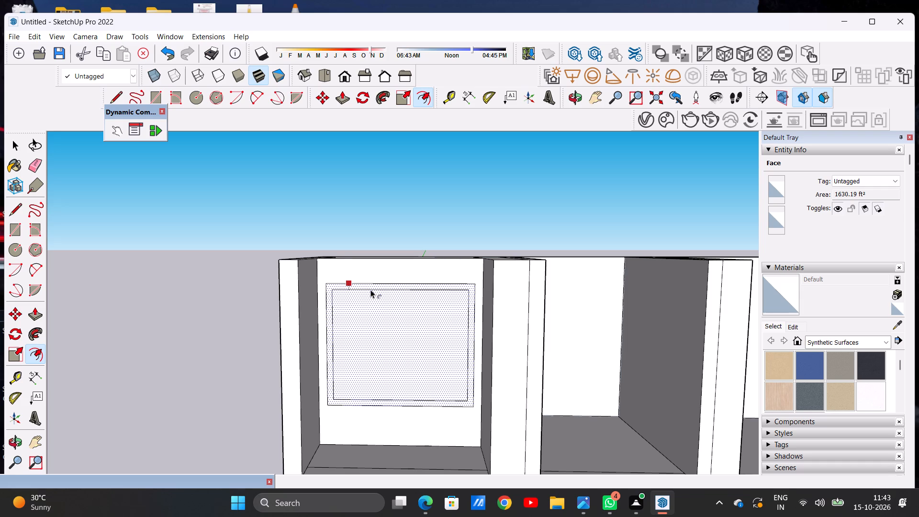
{"action": "left_click", "coordinate": [373, 291]}
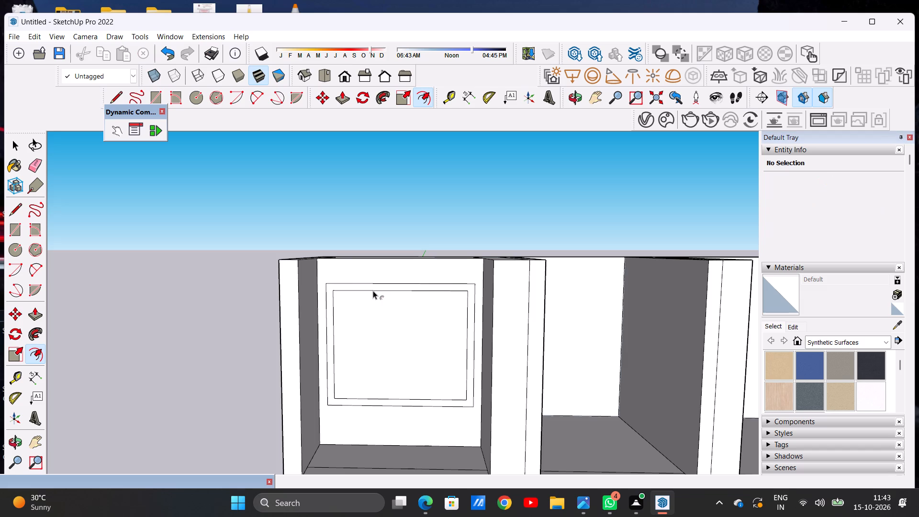
{"action": "key", "text": "space"}
Draw two closely spaced vertical lines across the inner window rectangle, forming a mullion strip about a third of the way across.
{"action": "key", "text": "l"}
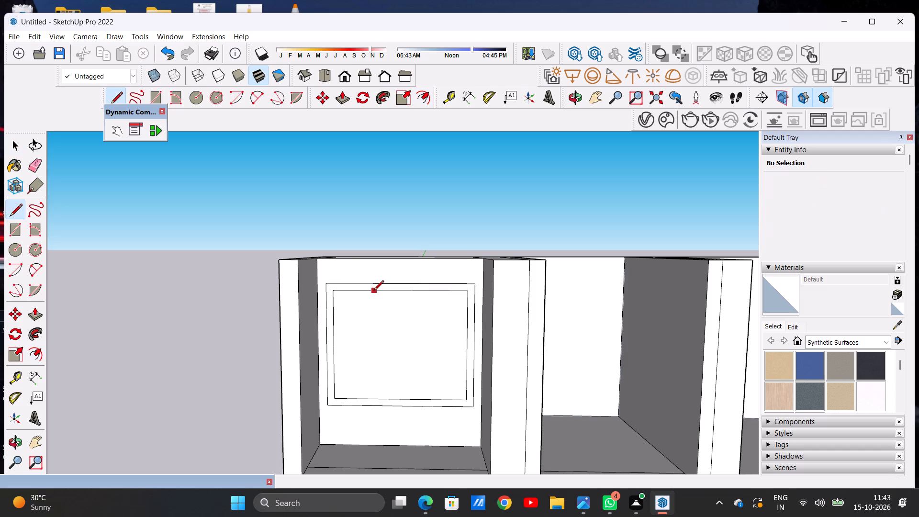
{"action": "left_click", "coordinate": [374, 291]}
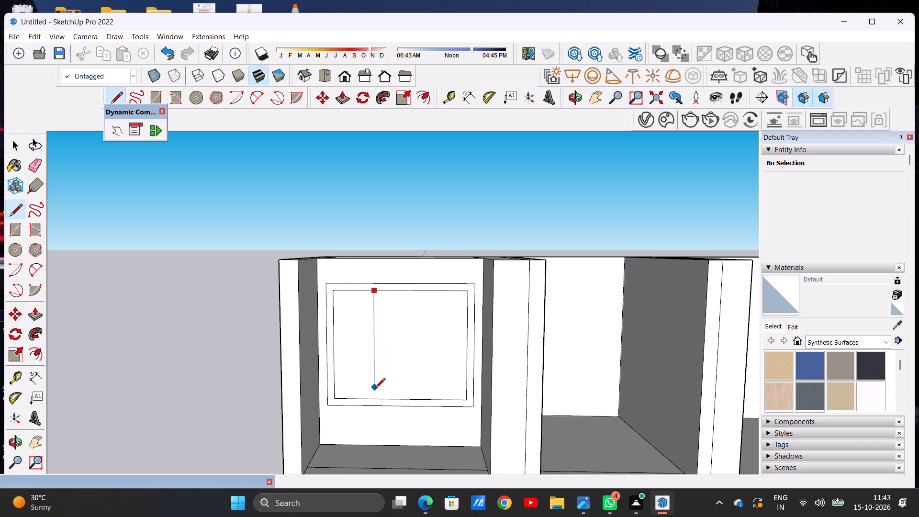
{"action": "left_click", "coordinate": [375, 399]}
{"action": "scroll", "coordinate": [387, 408], "scroll_direction": "up", "scroll_amount": 4}
{"action": "left_click", "coordinate": [378, 395]}
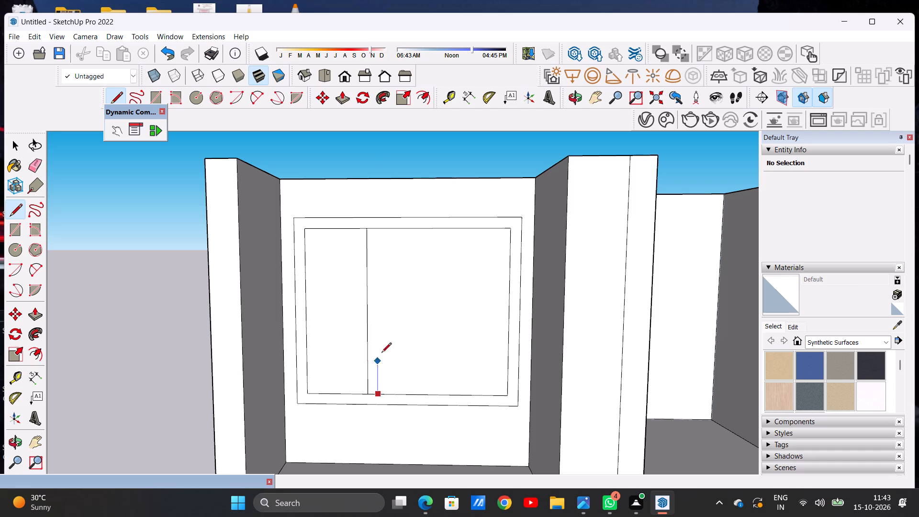
{"action": "left_click", "coordinate": [375, 232]}
{"action": "key", "text": "space"}
Copy the mullion strip horizontally along the inner frame's bottom edge, dividing the window into three panes.
{"action": "triple_click", "coordinate": [374, 384]}
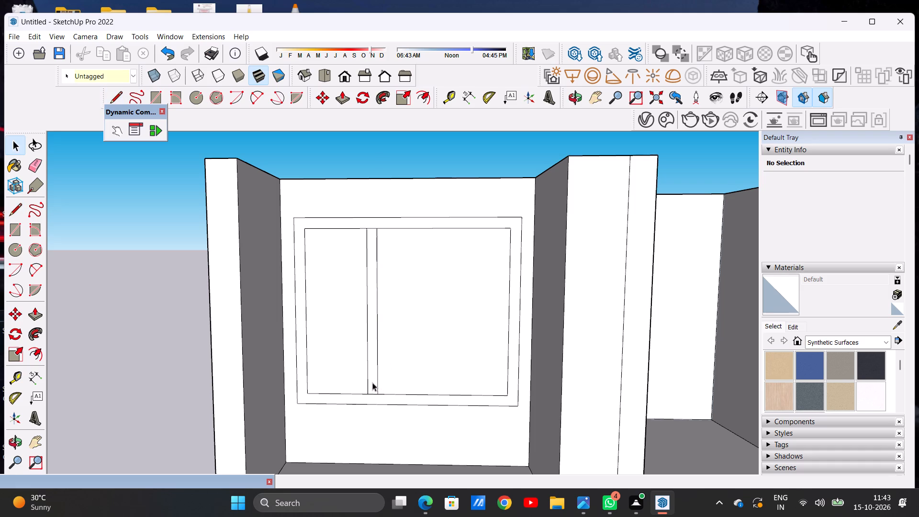
{"action": "key", "text": "m"}
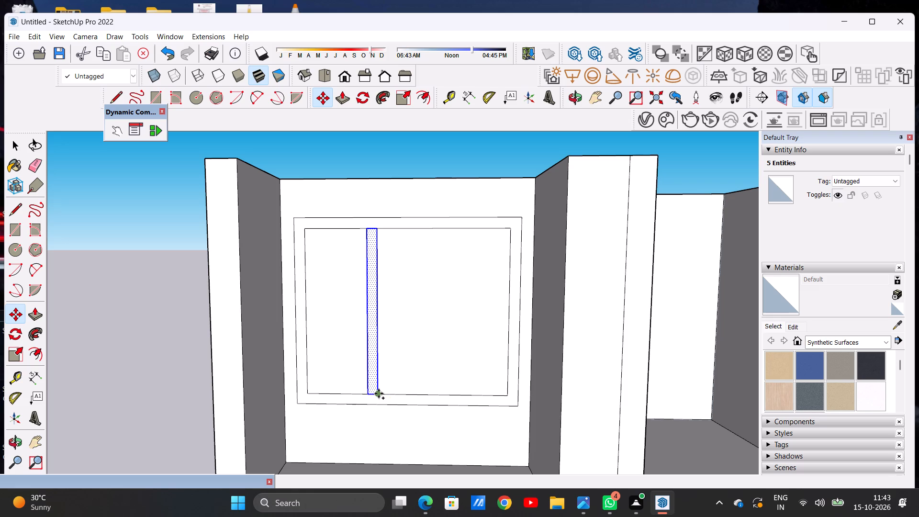
{"action": "left_click", "coordinate": [379, 393]}
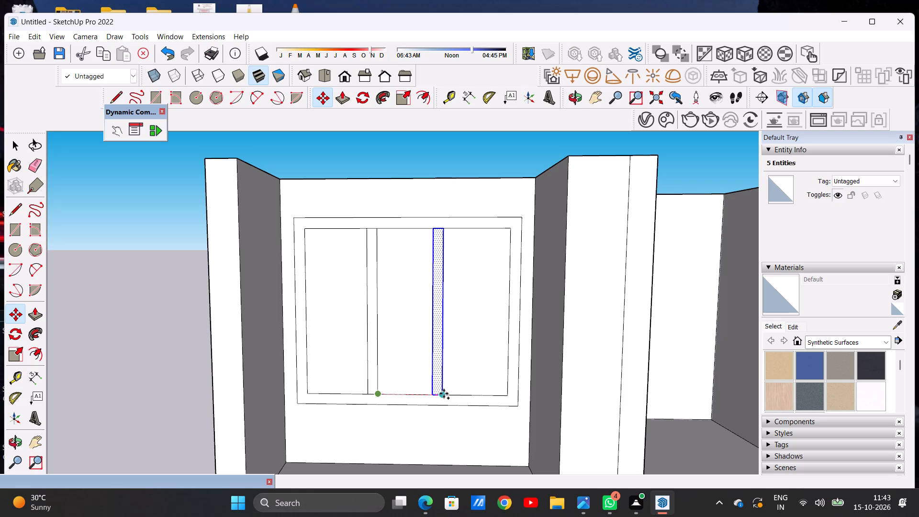
{"action": "left_click", "coordinate": [452, 395]}
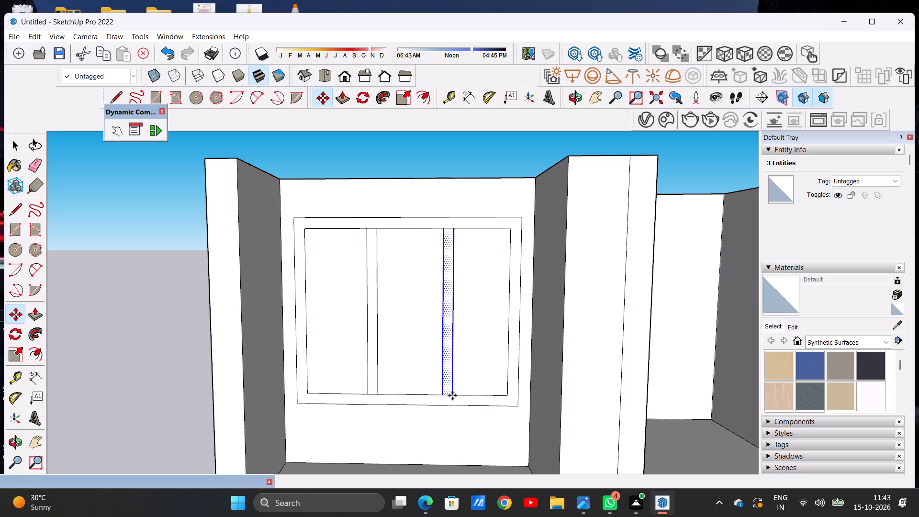
{"action": "key", "text": "space"}
{"action": "type", "text": "b"}
{"action": "key", "text": "space"}
{"action": "left_click", "coordinate": [437, 163]}
Examine the new storey's left-bay window and remaining open bays against the floors below across the whole elevation.
{"action": "scroll", "coordinate": [425, 330], "scroll_direction": "down", "scroll_amount": 3}
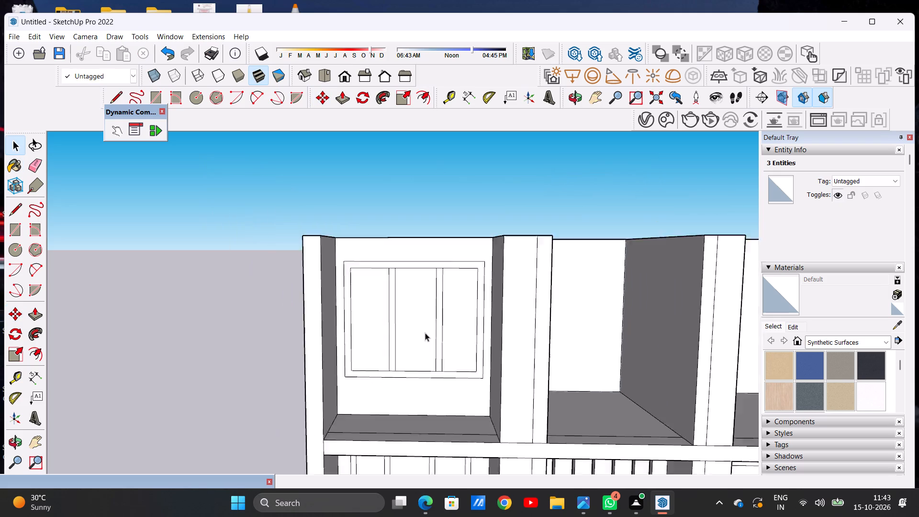
{"action": "scroll", "coordinate": [425, 333], "scroll_direction": "down", "scroll_amount": 15}
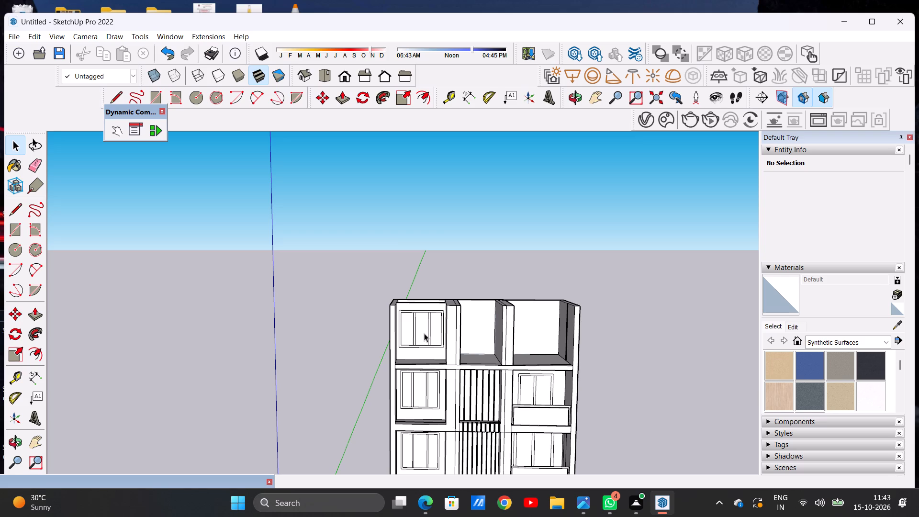
{"action": "scroll", "coordinate": [419, 299], "scroll_direction": "down", "scroll_amount": 3}
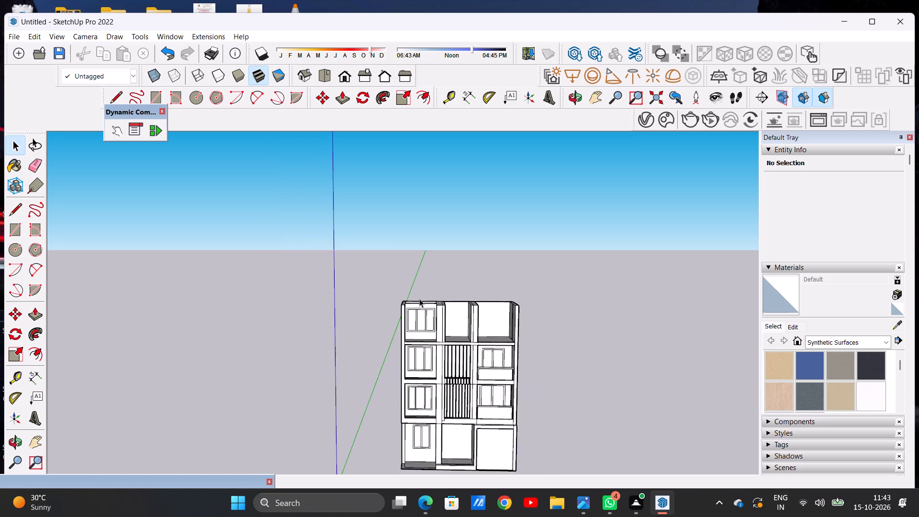
{"action": "scroll", "coordinate": [419, 299], "scroll_direction": "down", "scroll_amount": 5}
{"action": "scroll", "coordinate": [465, 276], "scroll_direction": "down", "scroll_amount": 3}
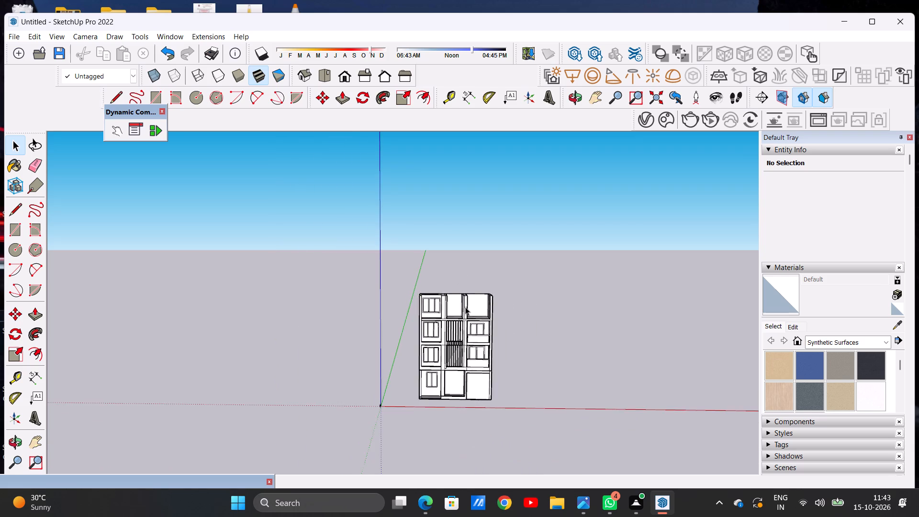
{"action": "scroll", "coordinate": [465, 307], "scroll_direction": "up", "scroll_amount": 16}
{"action": "middle_click_drag", "start_coordinate": [466, 296], "coordinate": [436, 334]}
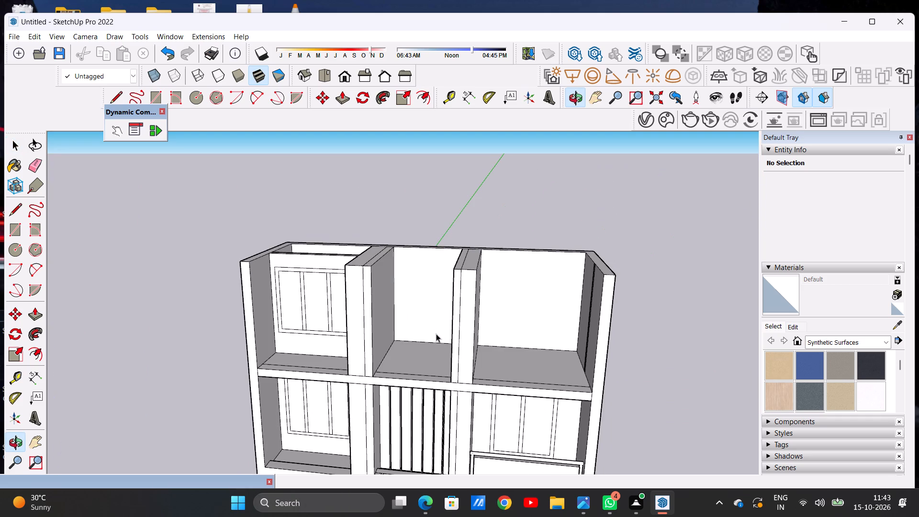
{"action": "scroll", "coordinate": [438, 331], "scroll_direction": "down", "scroll_amount": 5}
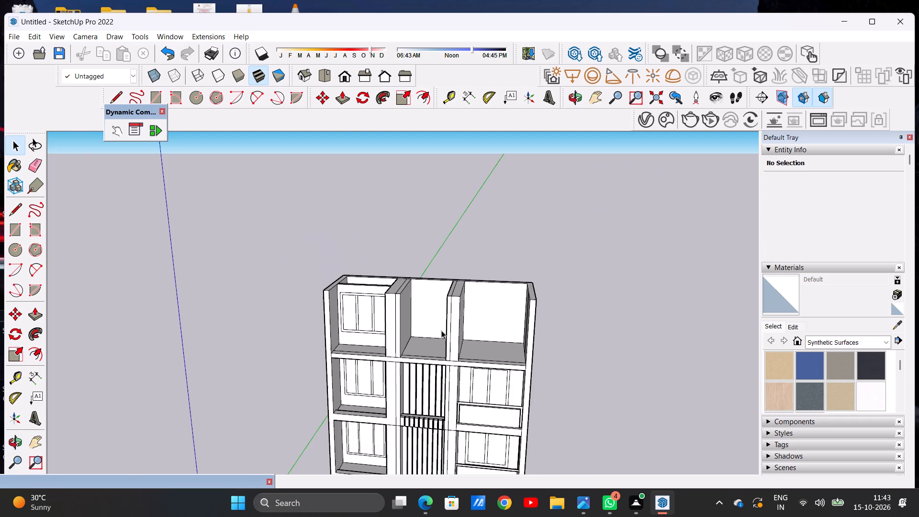
{"action": "middle_click_drag", "start_coordinate": [492, 315], "coordinate": [532, 368]}
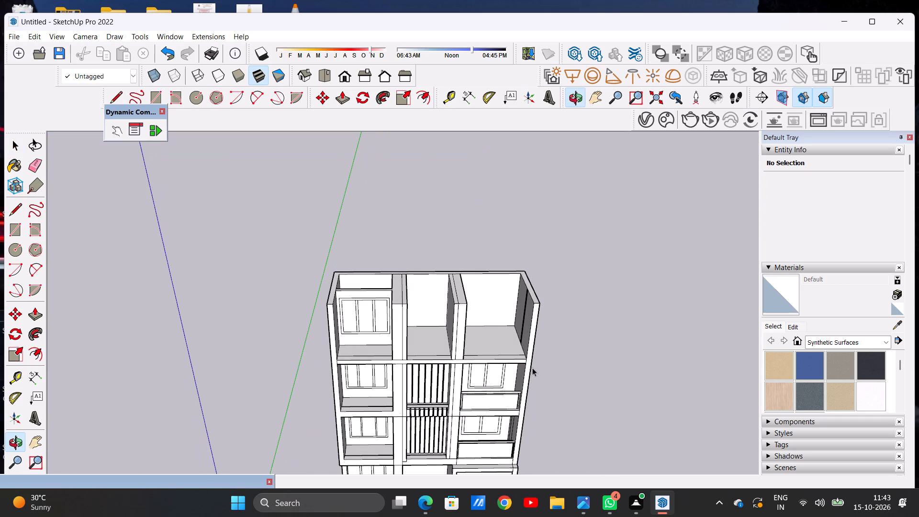
Push/Pull the rear wall face of the new storey's middle bay forward between the two piers, leaving a shallow recess at the front.
{"action": "scroll", "coordinate": [390, 353], "scroll_direction": "up", "scroll_amount": 7}
{"action": "middle_click_drag", "start_coordinate": [422, 349], "coordinate": [391, 356]}
{"action": "scroll", "coordinate": [387, 294], "scroll_direction": "down", "scroll_amount": 5}
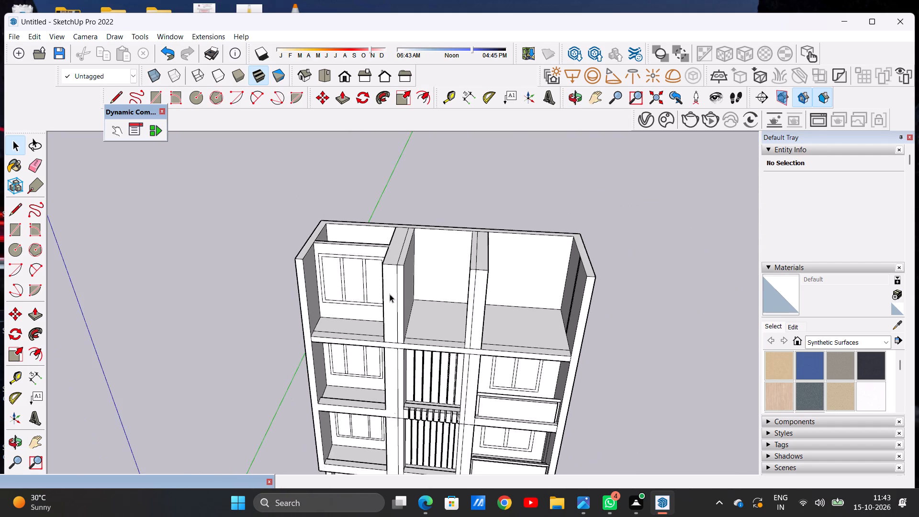
{"action": "scroll", "coordinate": [426, 276], "scroll_direction": "up", "scroll_amount": 4}
{"action": "middle_click_drag", "start_coordinate": [442, 265], "coordinate": [417, 320]}
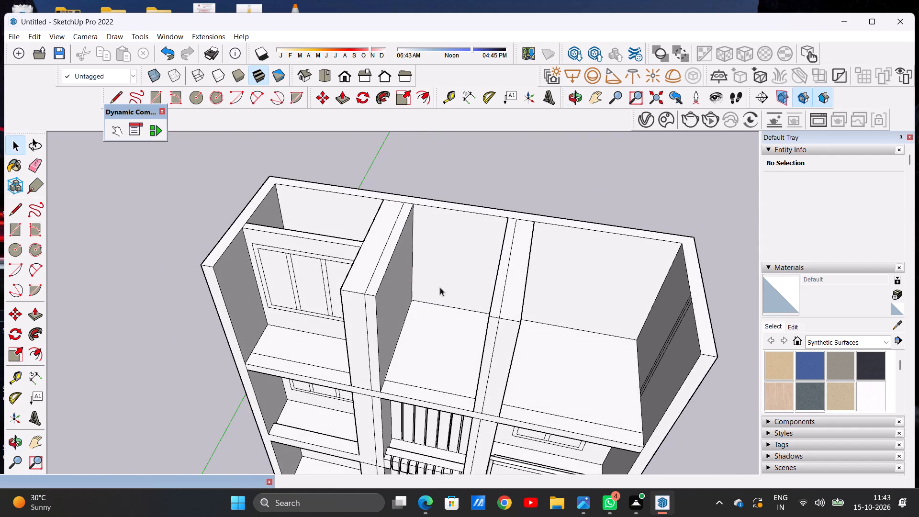
{"action": "scroll", "coordinate": [448, 235], "scroll_direction": "up", "scroll_amount": 3}
{"action": "key", "text": "p"}
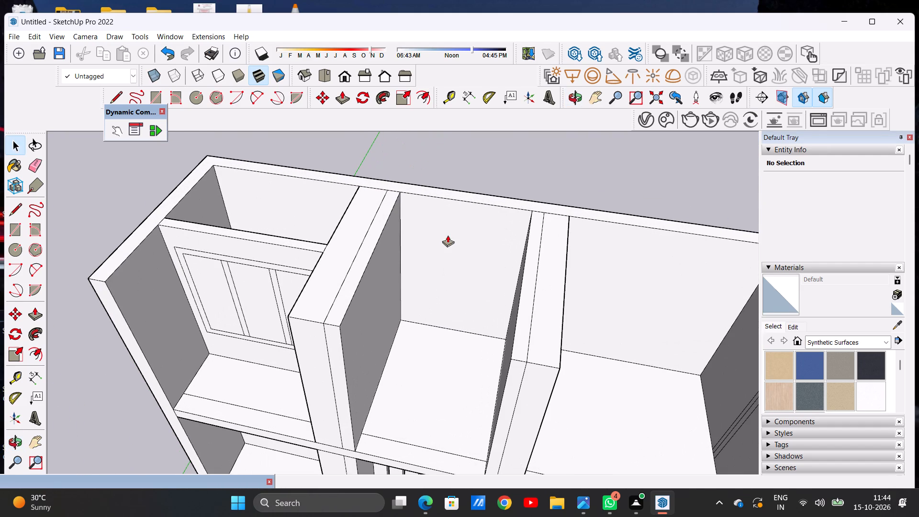
{"action": "scroll", "coordinate": [448, 234], "scroll_direction": "up", "scroll_amount": 2}
{"action": "left_click", "coordinate": [453, 222]}
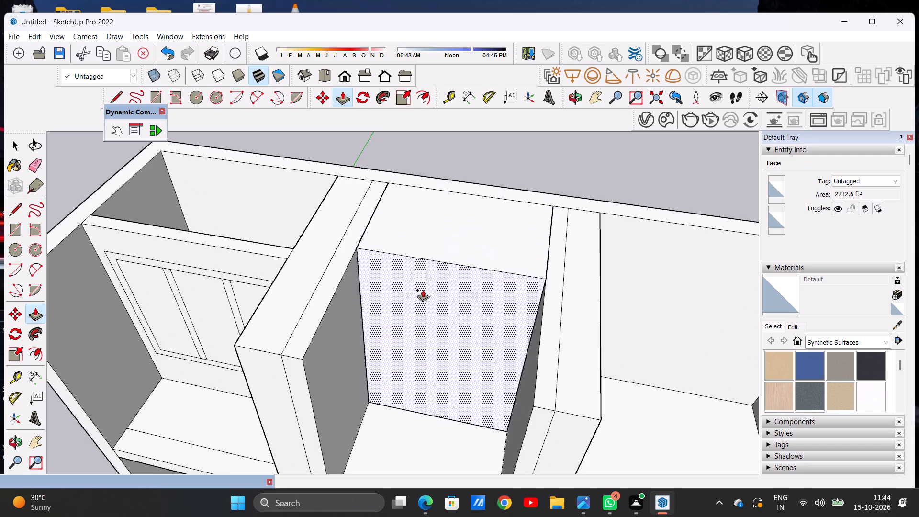
{"action": "left_click", "coordinate": [407, 336]}
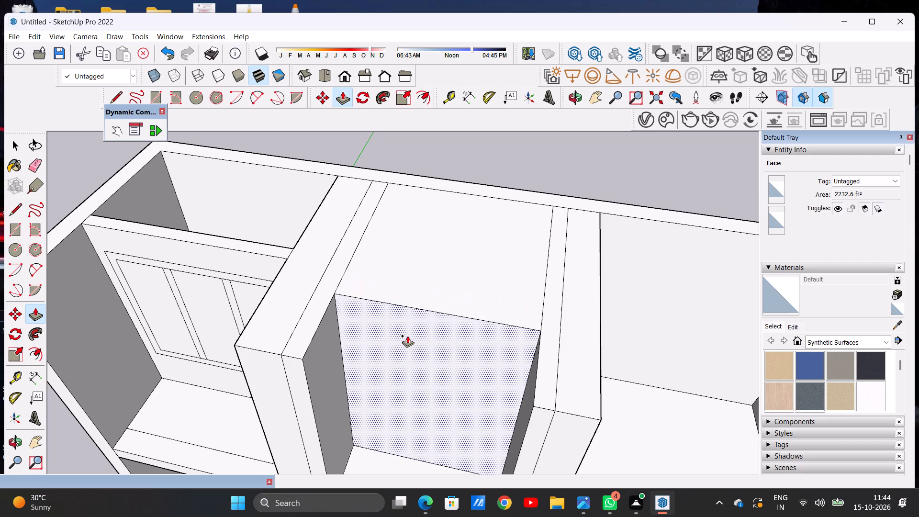
{"action": "key", "text": "space"}
{"action": "scroll", "coordinate": [420, 306], "scroll_direction": "down", "scroll_amount": 8}
{"action": "middle_click_drag", "start_coordinate": [398, 432], "coordinate": [419, 395]}
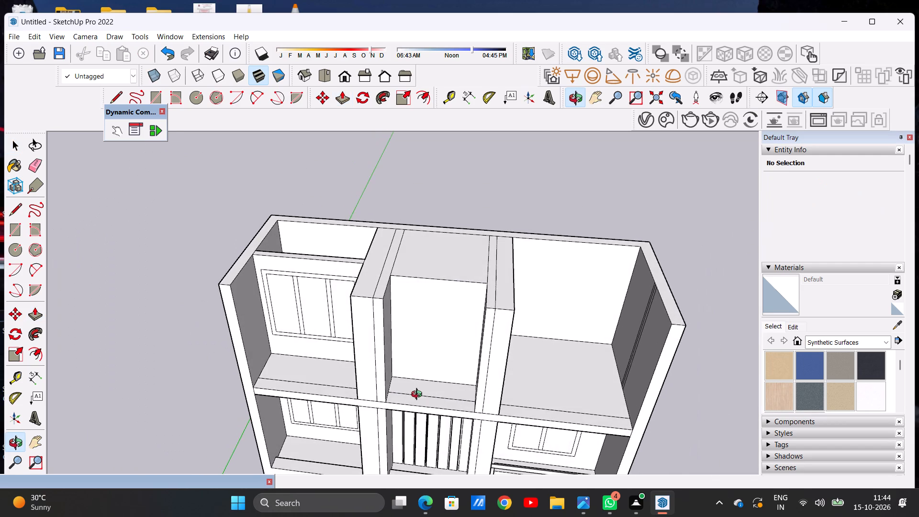
{"action": "middle_click_drag", "start_coordinate": [419, 395], "coordinate": [419, 433]}
{"action": "scroll", "coordinate": [433, 422], "scroll_direction": "up", "scroll_amount": 8}
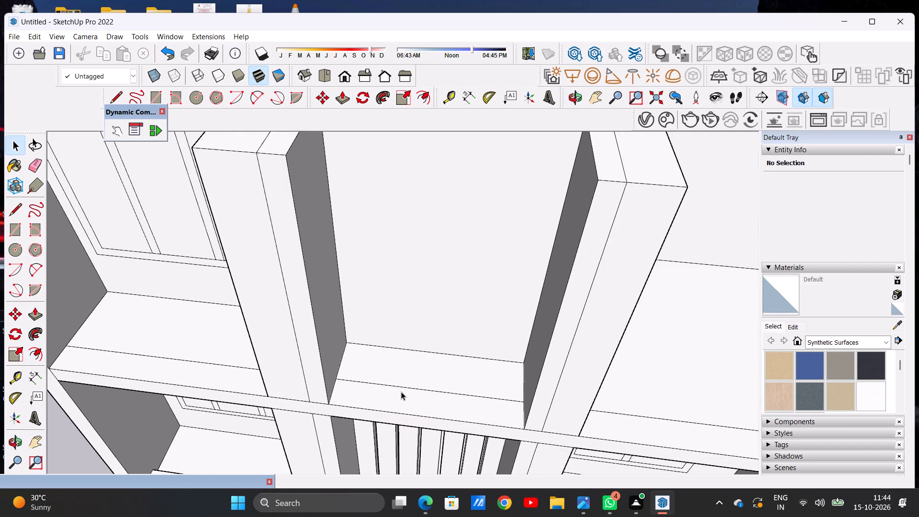
{"action": "scroll", "coordinate": [401, 392], "scroll_direction": "down", "scroll_amount": 5}
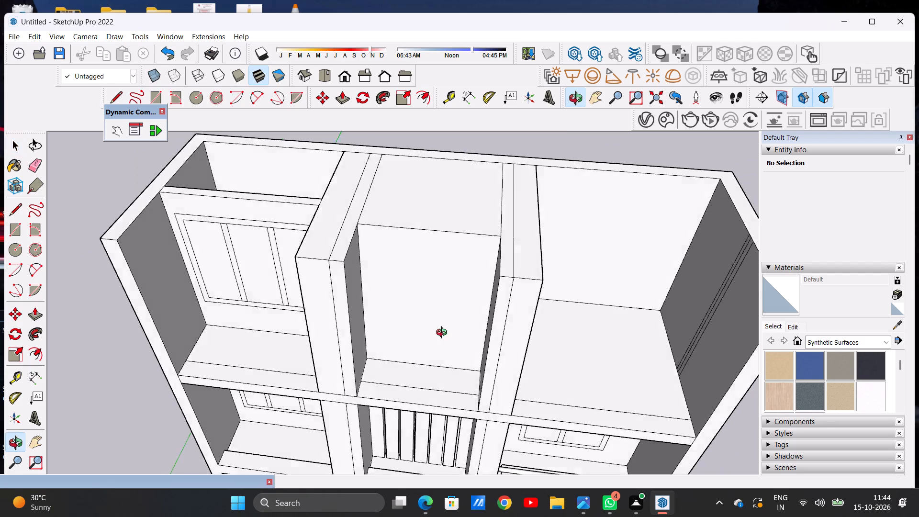
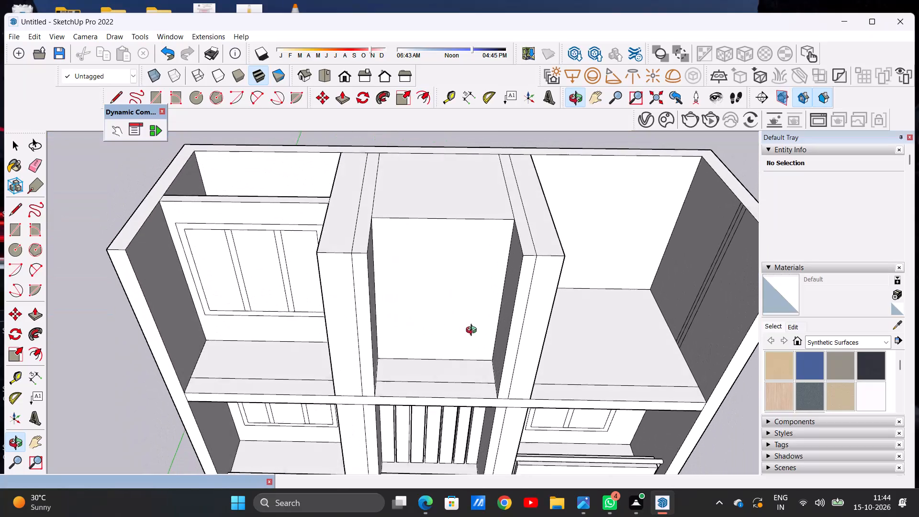
Examine the building facade's upper floors, comparing the empty central top-floor bay with the slatted bays below.
{"action": "scroll", "coordinate": [357, 322], "scroll_direction": "down", "scroll_amount": 5}
{"action": "scroll", "coordinate": [381, 394], "scroll_direction": "up", "scroll_amount": 6}
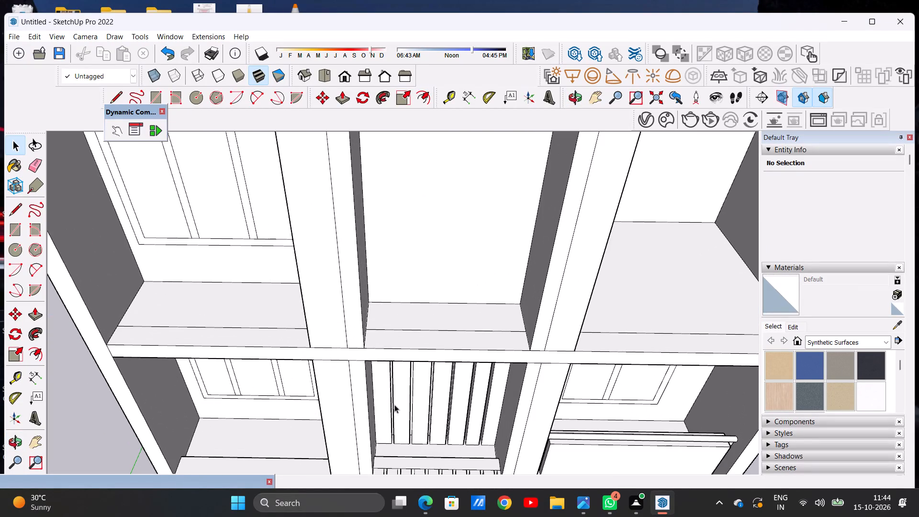
{"action": "scroll", "coordinate": [417, 306], "scroll_direction": "down", "scroll_amount": 6}
{"action": "middle_click_drag", "start_coordinate": [429, 400], "coordinate": [435, 344]}
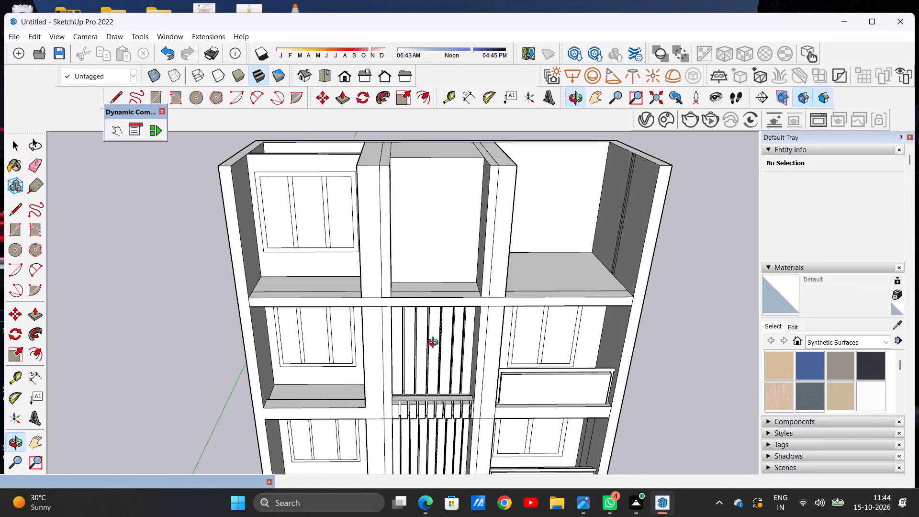
{"action": "middle_click_drag", "start_coordinate": [435, 344], "coordinate": [425, 404]}
{"action": "scroll", "coordinate": [451, 329], "scroll_direction": "up", "scroll_amount": 7}
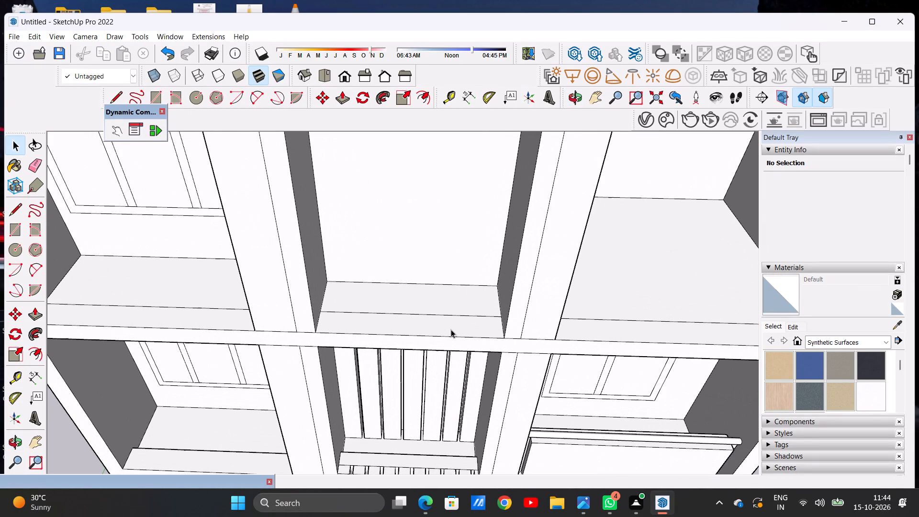
{"action": "scroll", "coordinate": [419, 330], "scroll_direction": "down", "scroll_amount": 11}
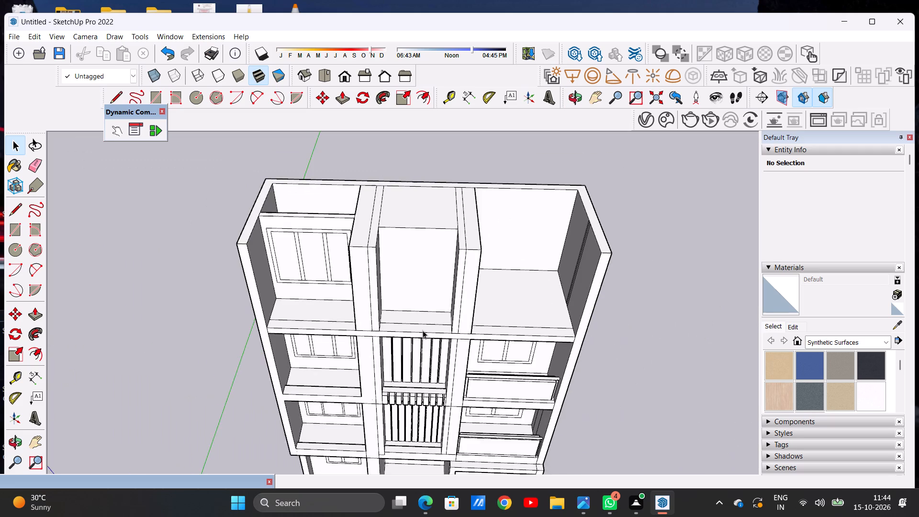
{"action": "middle_click_drag", "start_coordinate": [423, 330], "coordinate": [402, 297]}
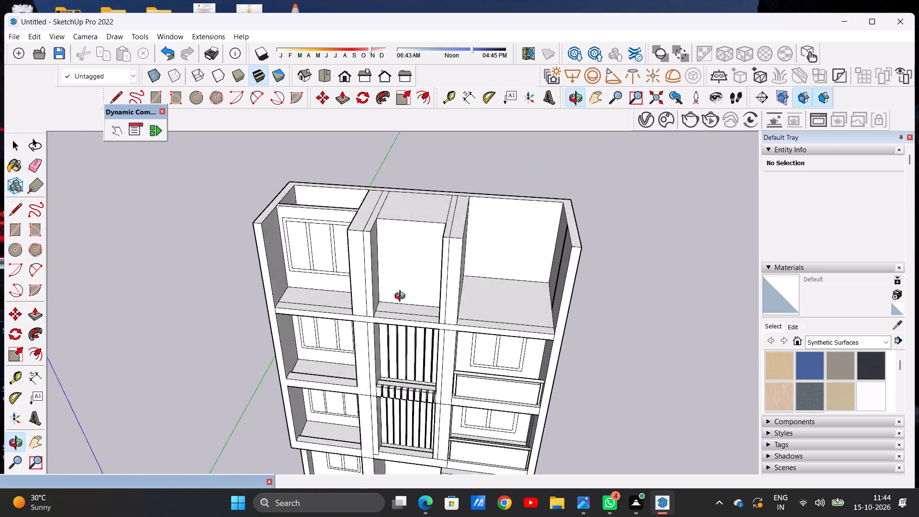
{"action": "middle_click_drag", "start_coordinate": [402, 297], "coordinate": [415, 102]}
{"action": "middle_click_drag", "start_coordinate": [398, 294], "coordinate": [396, 269]}
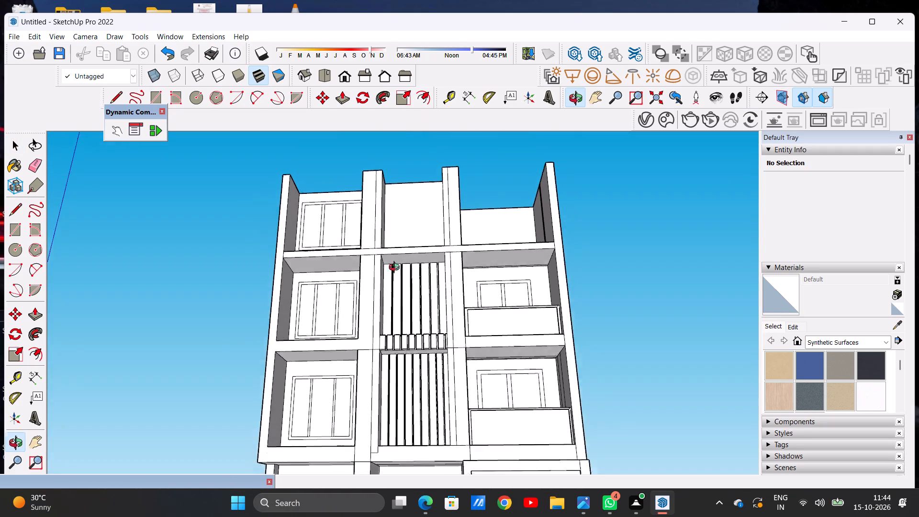
{"action": "middle_click_drag", "start_coordinate": [396, 269], "coordinate": [400, 380]}
{"action": "middle_click_drag", "start_coordinate": [386, 299], "coordinate": [392, 381]}
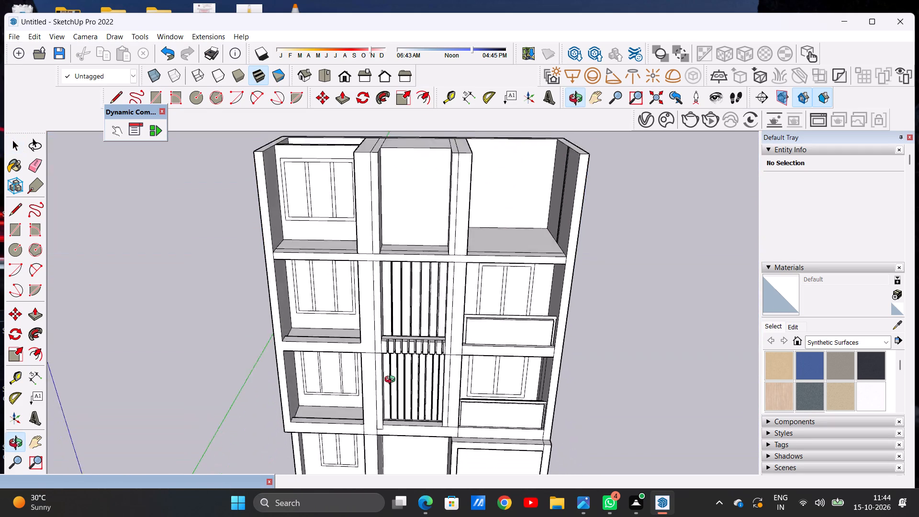
{"action": "middle_click_drag", "start_coordinate": [392, 381], "coordinate": [402, 420]}
{"action": "scroll", "coordinate": [402, 340], "scroll_direction": "down", "scroll_amount": 4}
{"action": "scroll", "coordinate": [422, 243], "scroll_direction": "up", "scroll_amount": 8}
{"action": "middle_click_drag", "start_coordinate": [401, 279], "coordinate": [369, 154]}
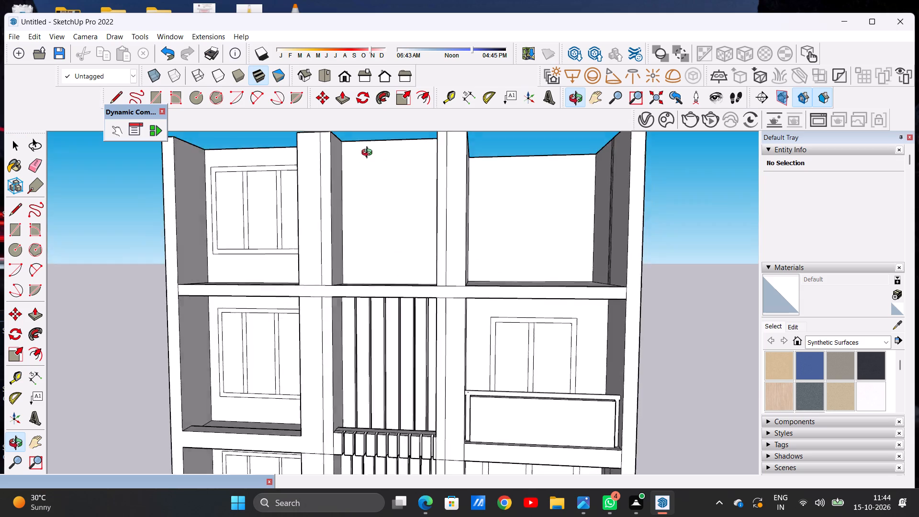
{"action": "middle_click_drag", "start_coordinate": [369, 154], "coordinate": [409, 300]}
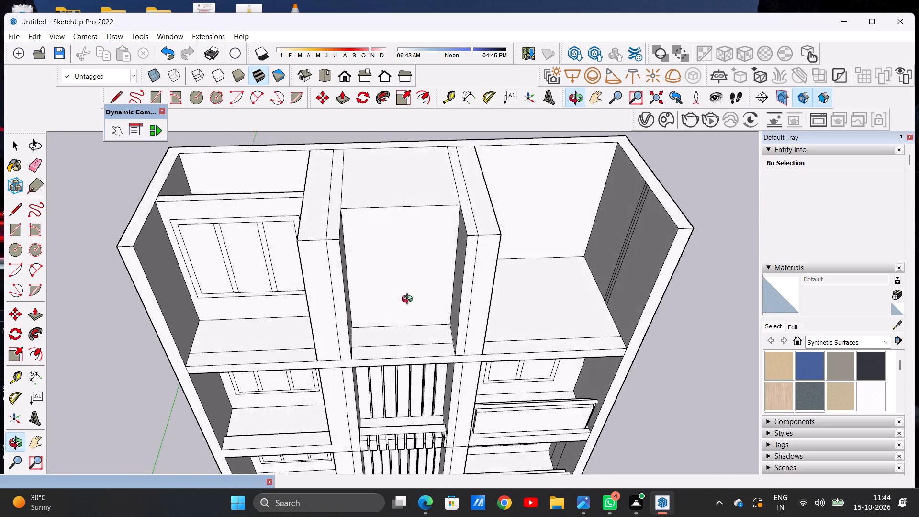
{"action": "middle_click_drag", "start_coordinate": [409, 300], "coordinate": [392, 263]}
{"action": "scroll", "coordinate": [409, 316], "scroll_direction": "down", "scroll_amount": 6}
{"action": "scroll", "coordinate": [398, 313], "scroll_direction": "up", "scroll_amount": 4}
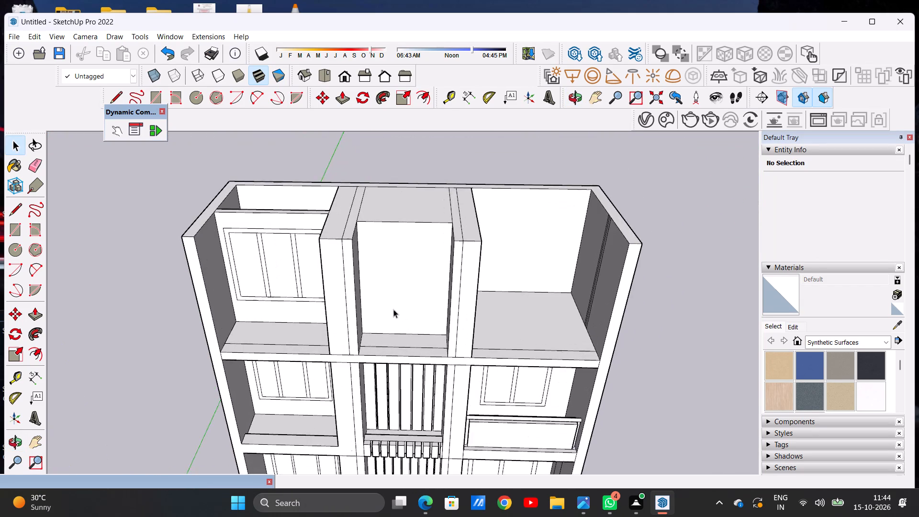
Draw a vertical line down the back wall of the central top-floor bay, marking off a narrow full-height strip beside its left pillar.
{"action": "middle_click_drag", "start_coordinate": [388, 313], "coordinate": [381, 252]}
{"action": "scroll", "coordinate": [381, 252], "scroll_direction": "up", "scroll_amount": 1}
{"action": "key", "text": "l"}
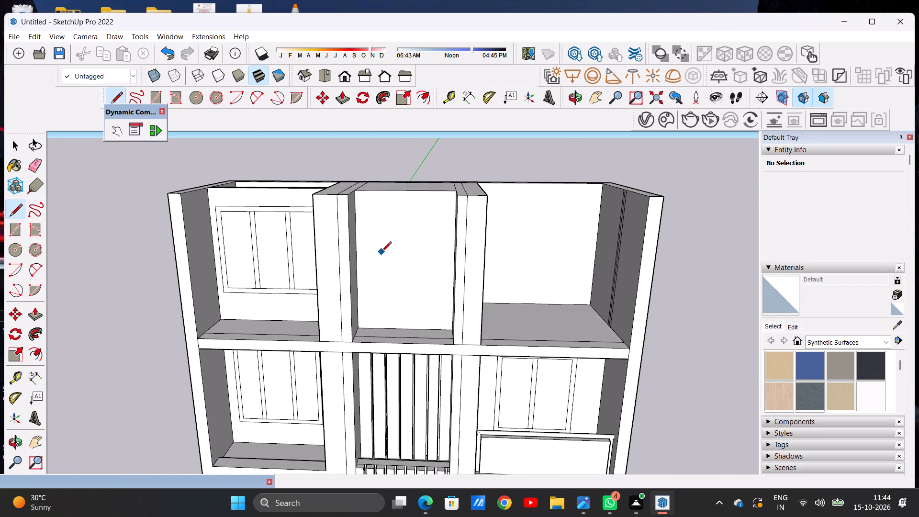
{"action": "scroll", "coordinate": [359, 195], "scroll_direction": "up", "scroll_amount": 12}
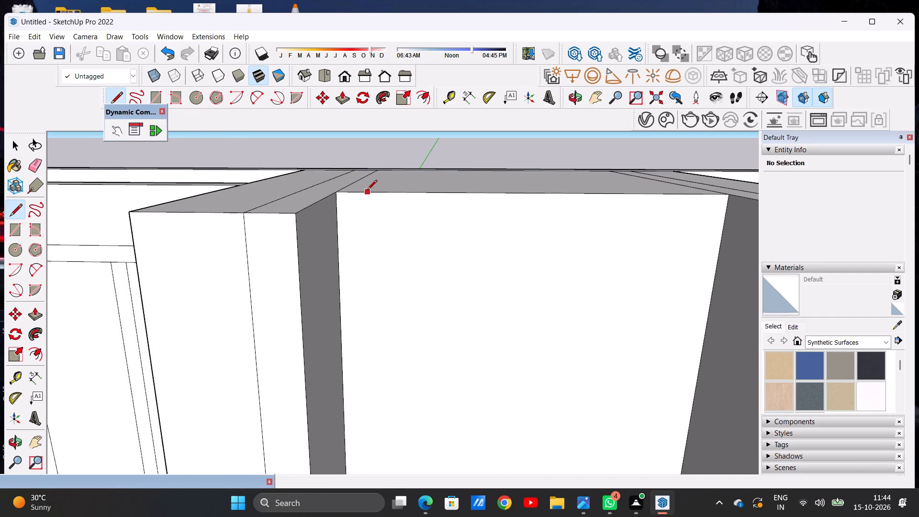
{"action": "left_click", "coordinate": [367, 191]}
{"action": "scroll", "coordinate": [390, 204], "scroll_direction": "down", "scroll_amount": 13}
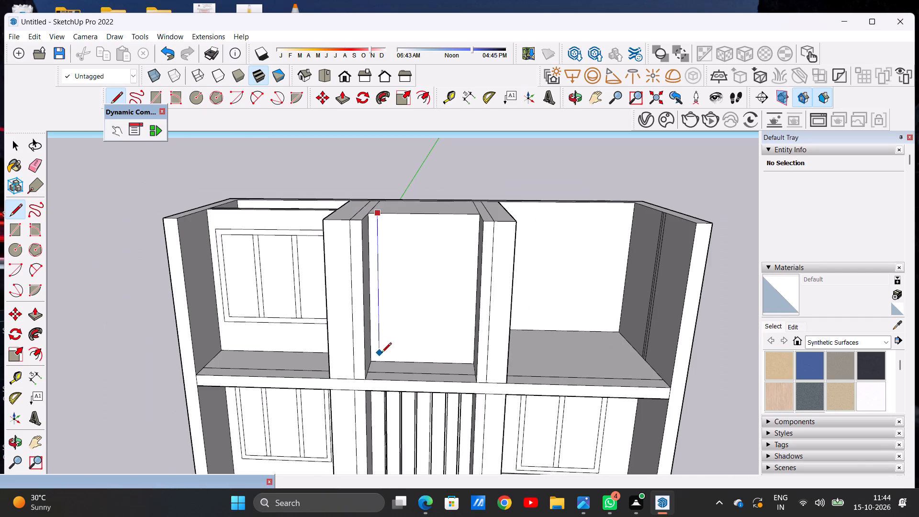
{"action": "scroll", "coordinate": [378, 366], "scroll_direction": "up", "scroll_amount": 11}
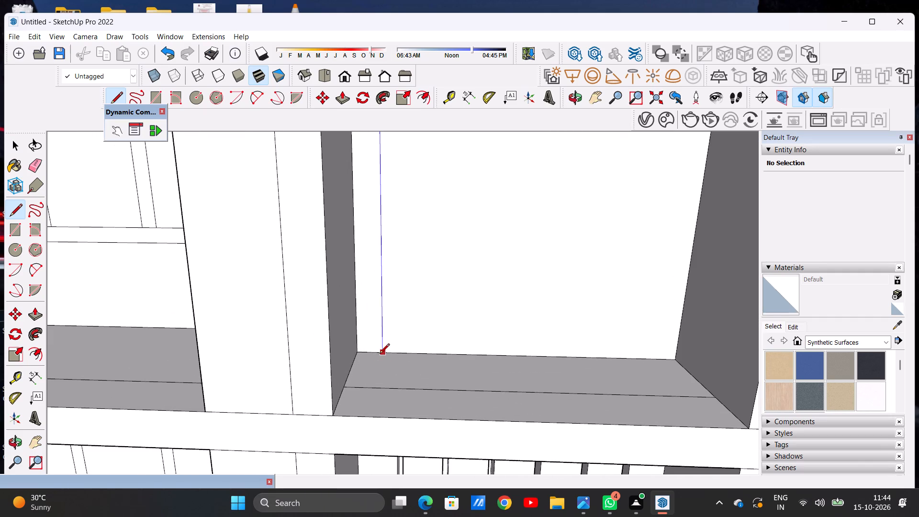
{"action": "left_click", "coordinate": [381, 353]}
{"action": "key", "text": "space"}
Copy the narrow strip sideways along the back wall with a small gap, and array it as 6 copies.
{"action": "scroll", "coordinate": [395, 377], "scroll_direction": "down", "scroll_amount": 18}
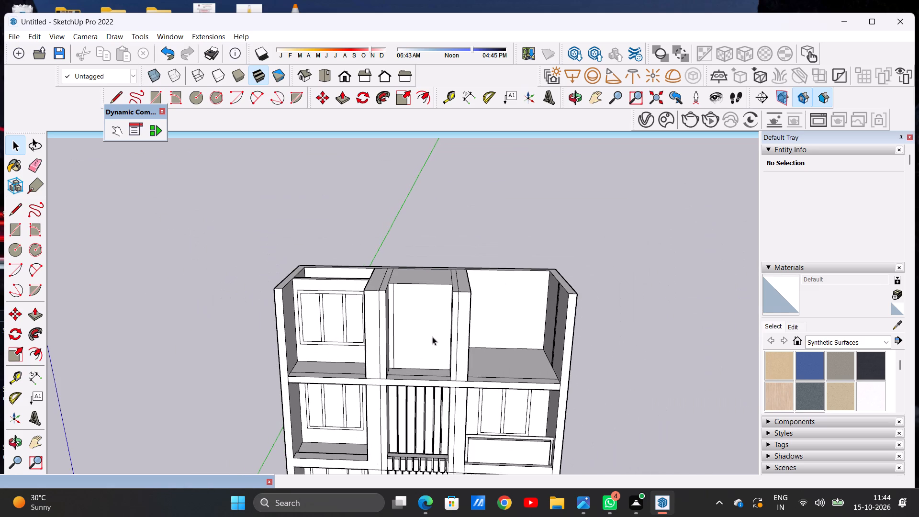
{"action": "scroll", "coordinate": [432, 337], "scroll_direction": "up", "scroll_amount": 14}
{"action": "double_click", "coordinate": [280, 416]}
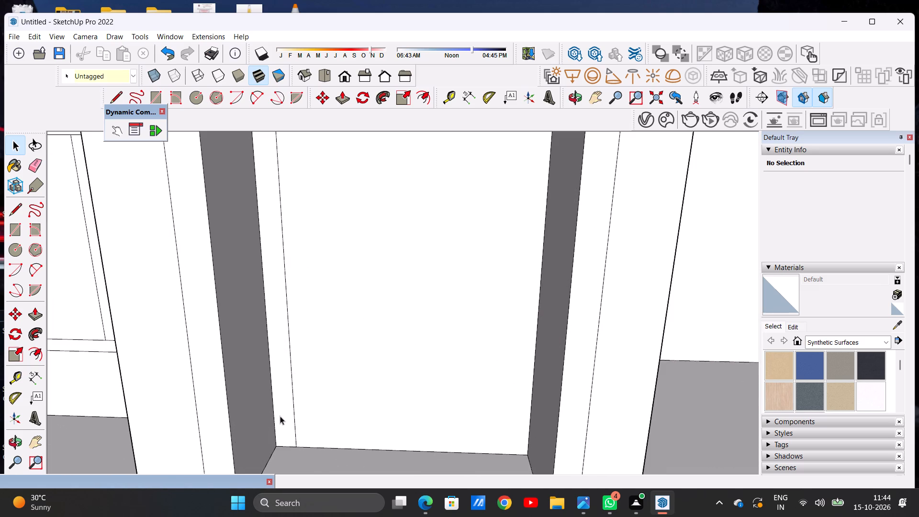
{"action": "key", "text": "m"}
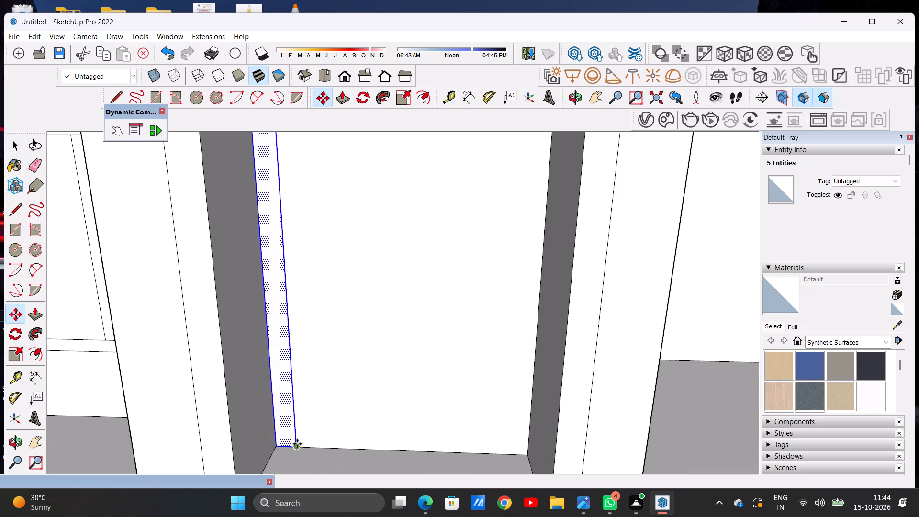
{"action": "left_click", "coordinate": [297, 444]}
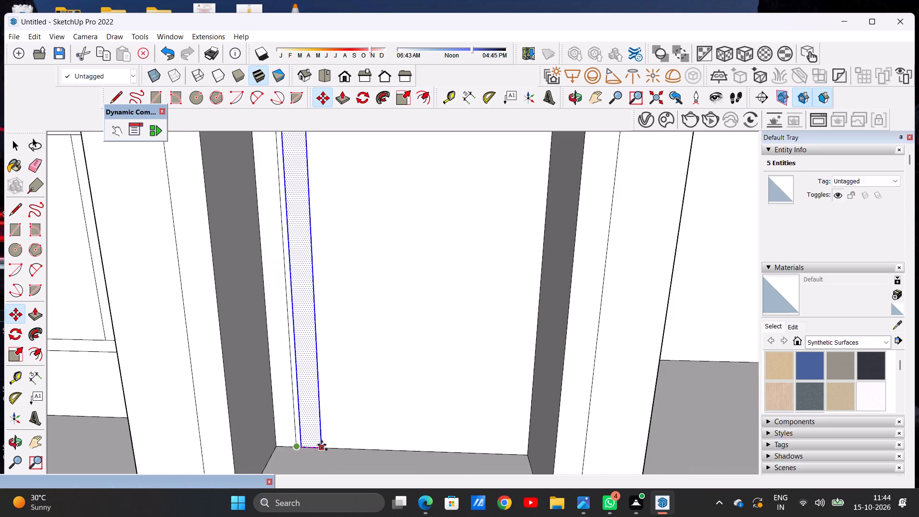
{"action": "left_click", "coordinate": [322, 445]}
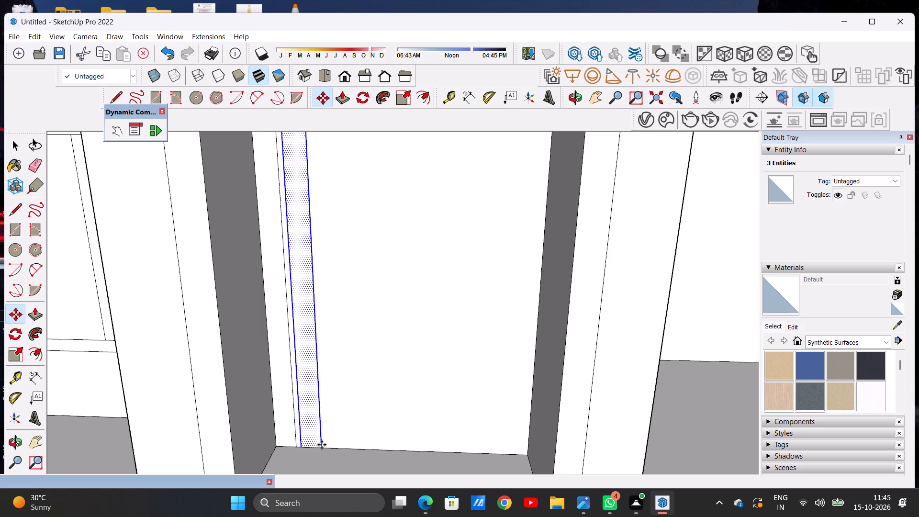
{"action": "key", "text": "shift+asterisk"}
{"action": "key", "text": "6"}
{"action": "key", "text": "Return"}
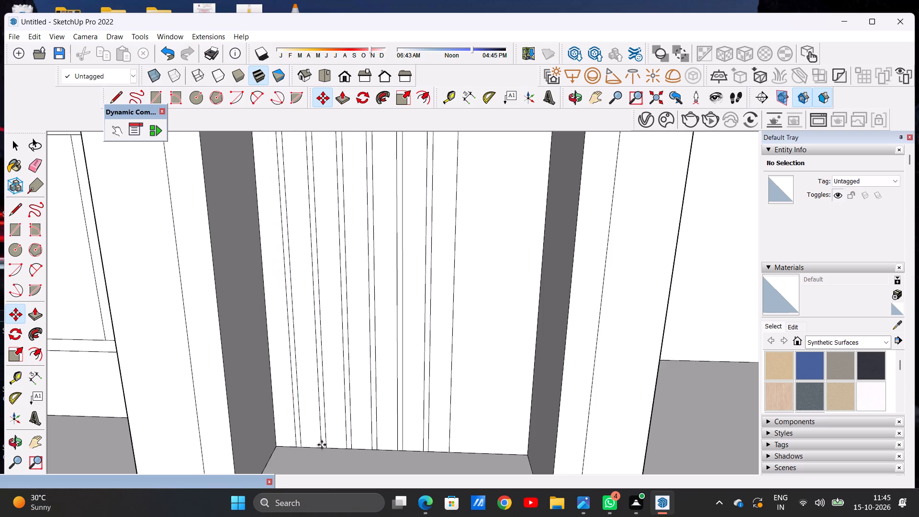
{"action": "key", "text": "space"}
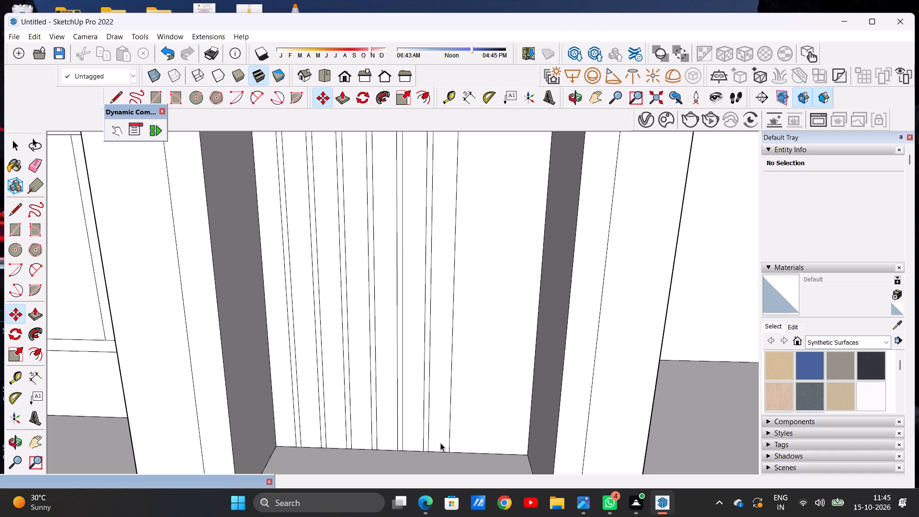
Copy the last strip three more times with similar gaps, ending the row against the bay's right pillar.
{"action": "double_click", "coordinate": [440, 443]}
{"action": "key", "text": "m"}
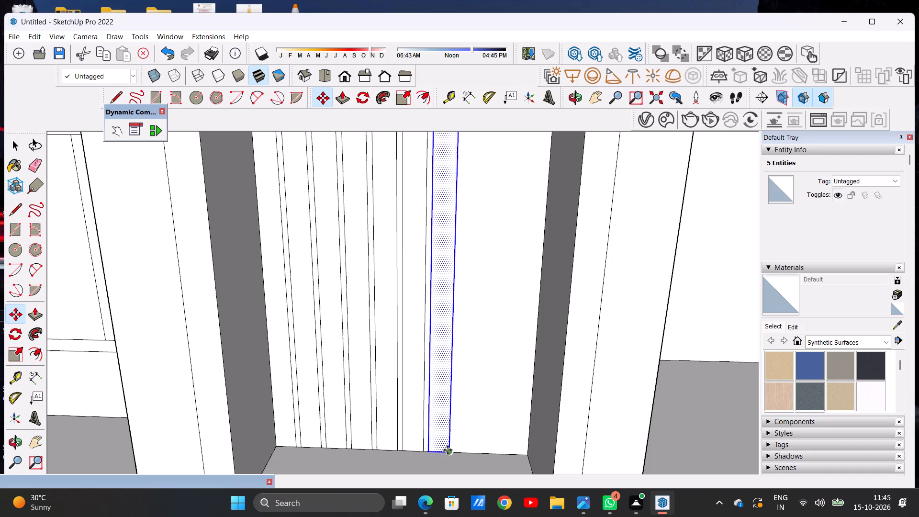
{"action": "left_click", "coordinate": [448, 450]}
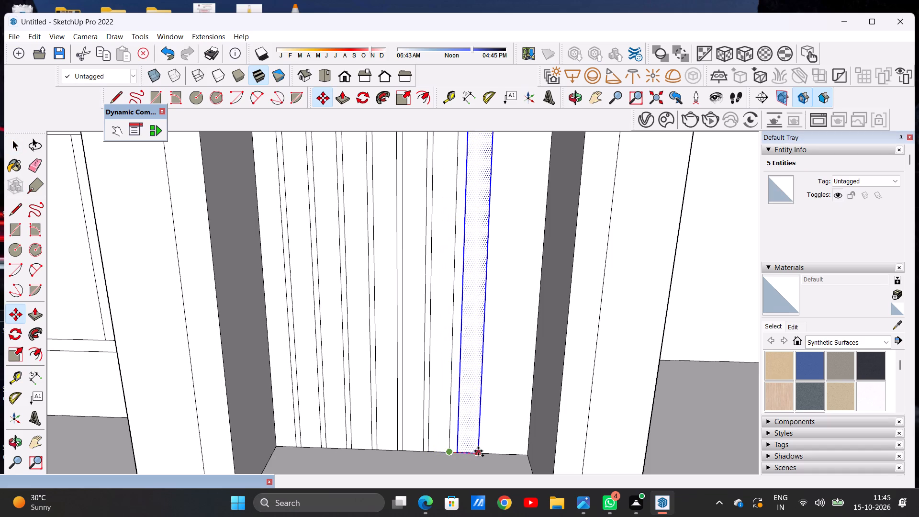
{"action": "left_click", "coordinate": [475, 451]}
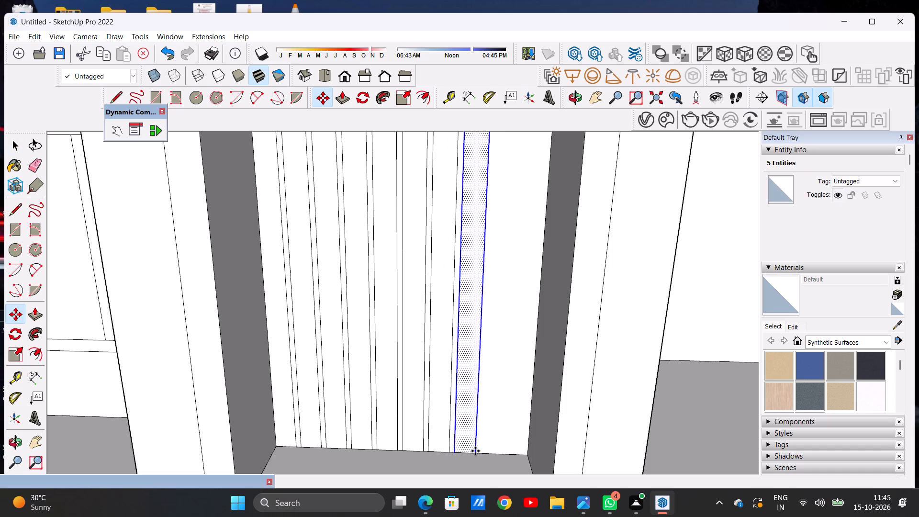
{"action": "left_click", "coordinate": [475, 451]}
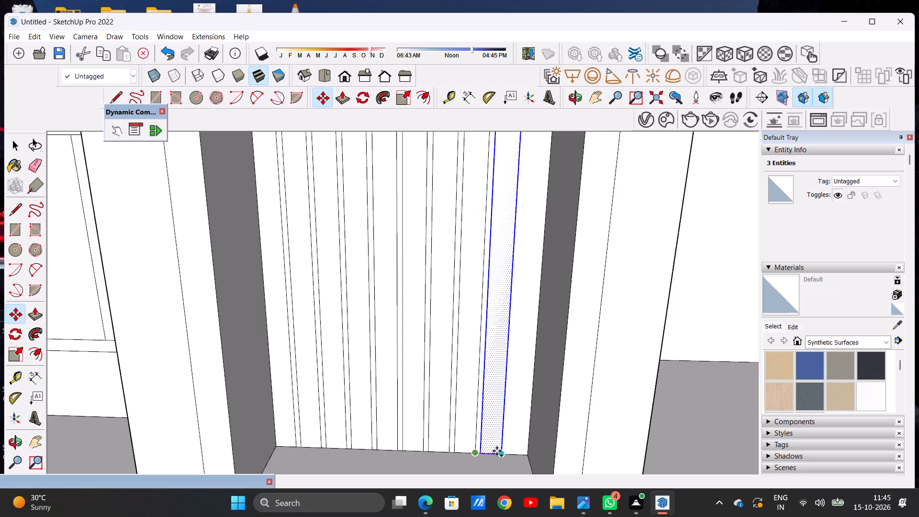
{"action": "left_click", "coordinate": [497, 451]}
{"action": "left_click", "coordinate": [497, 451]}
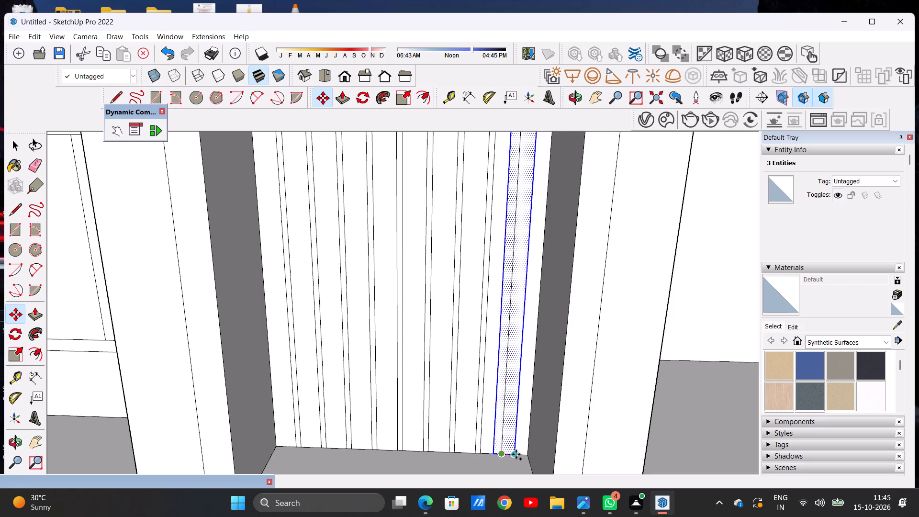
{"action": "left_click", "coordinate": [527, 456]}
{"action": "key", "text": "space"}
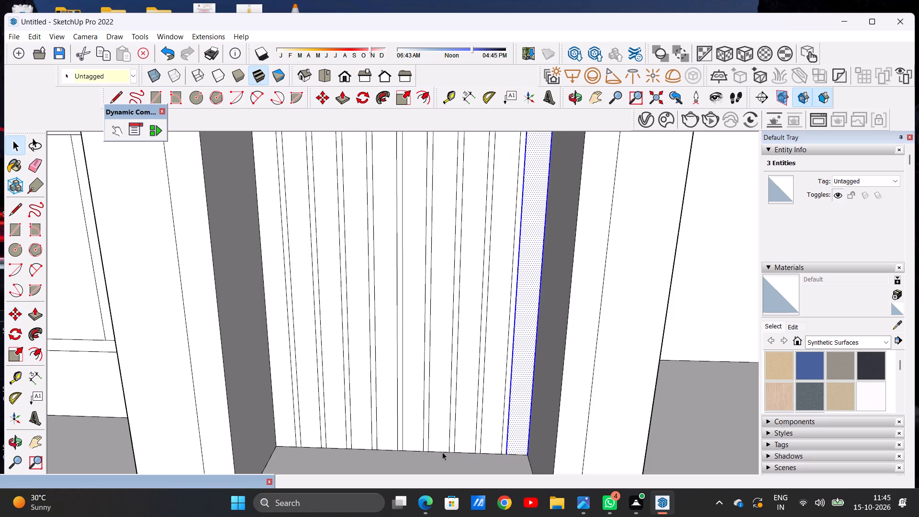
Extrude the first strip beside the left pillar of the central top-floor bay outward from the back wall as a shallow full-height slat.
{"action": "scroll", "coordinate": [442, 466], "scroll_direction": "down", "scroll_amount": 14}
{"action": "left_click", "coordinate": [432, 297]}
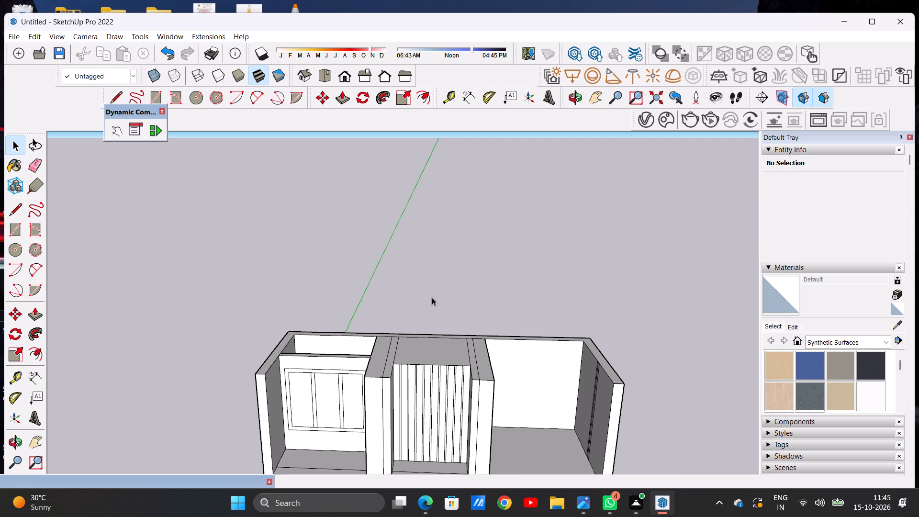
{"action": "scroll", "coordinate": [432, 297], "scroll_direction": "up", "scroll_amount": 1}
{"action": "scroll", "coordinate": [491, 398], "scroll_direction": "down", "scroll_amount": 6}
{"action": "scroll", "coordinate": [435, 335], "scroll_direction": "down", "scroll_amount": 6}
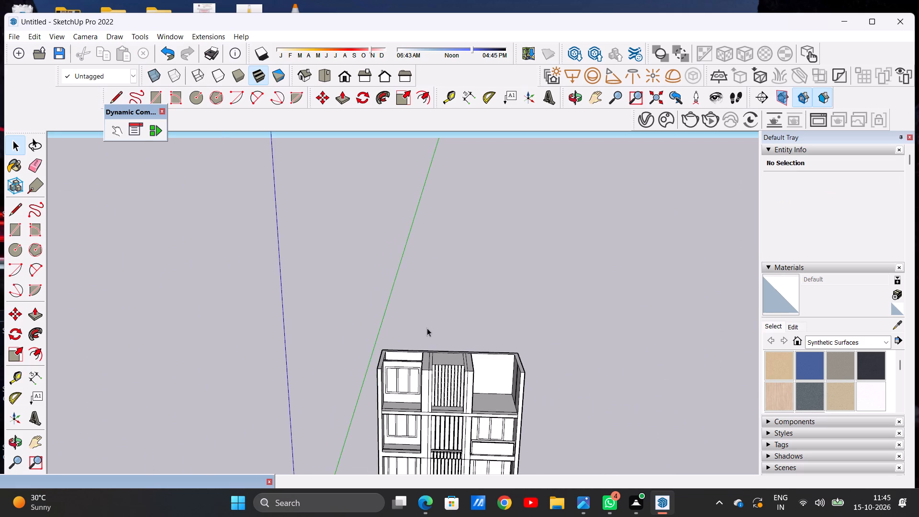
{"action": "scroll", "coordinate": [436, 459], "scroll_direction": "up", "scroll_amount": 6}
{"action": "middle_click_drag", "start_coordinate": [446, 381], "coordinate": [373, 334]}
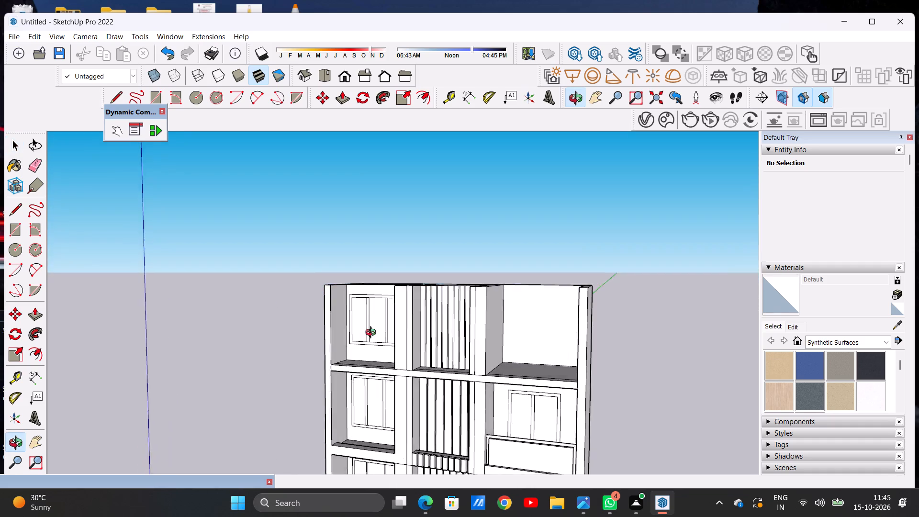
{"action": "middle_click_drag", "start_coordinate": [373, 334], "coordinate": [369, 356]}
{"action": "scroll", "coordinate": [421, 289], "scroll_direction": "up", "scroll_amount": 12}
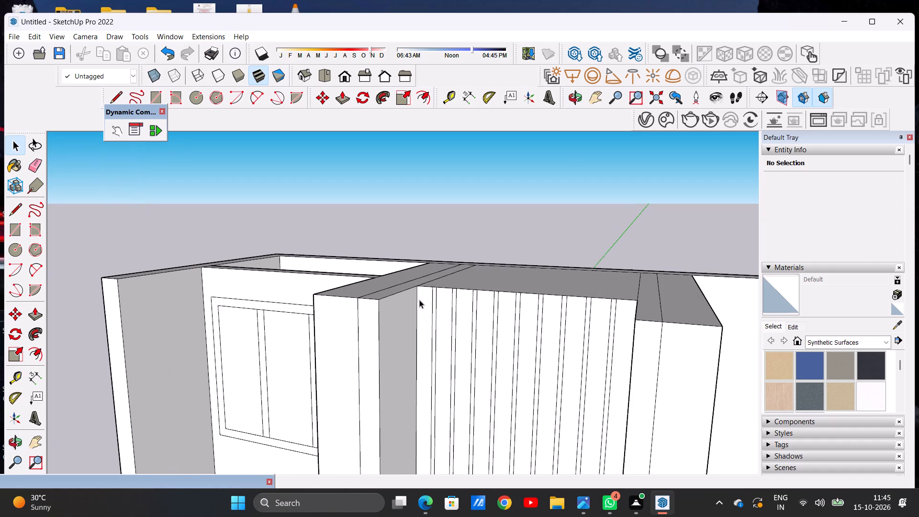
{"action": "key", "text": "p"}
{"action": "scroll", "coordinate": [423, 282], "scroll_direction": "up", "scroll_amount": 5}
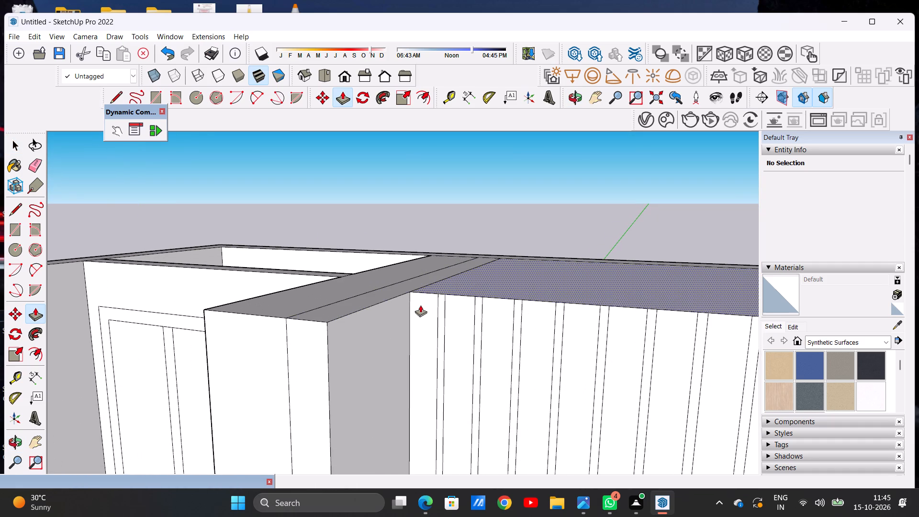
{"action": "left_click", "coordinate": [421, 305]}
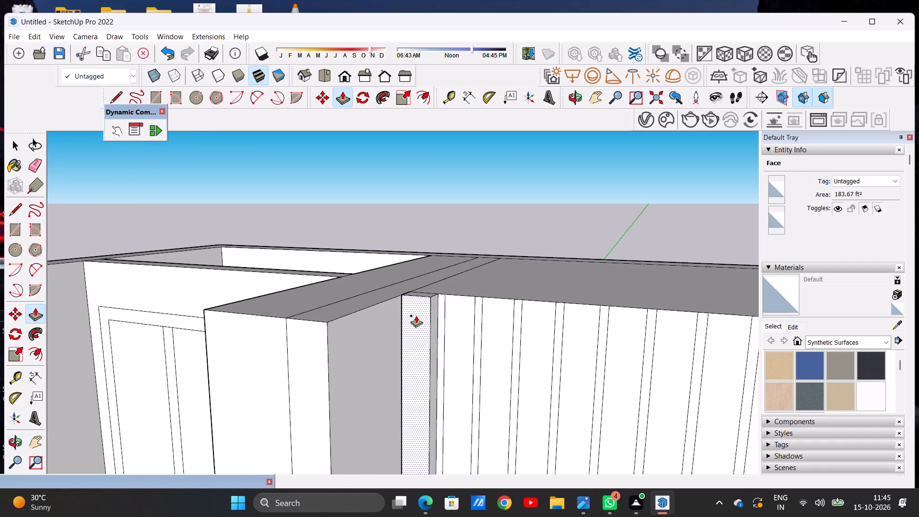
{"action": "left_click", "coordinate": [416, 316]}
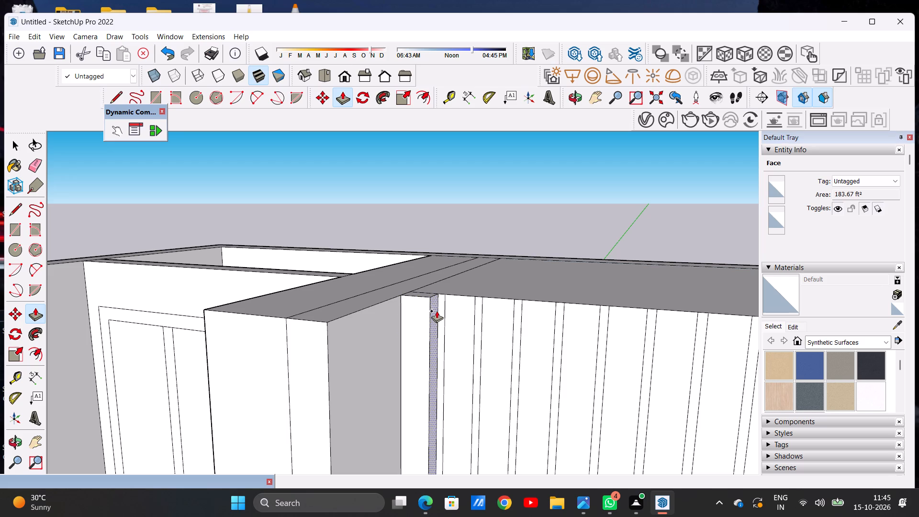
Extrude the next four strips of the row outward, matching the depth of the slat before each one.
{"action": "middle_click", "coordinate": [442, 405]}
{"action": "scroll", "coordinate": [471, 329], "scroll_direction": "down", "scroll_amount": 9}
{"action": "middle_click_drag", "start_coordinate": [463, 321], "coordinate": [471, 411]}
{"action": "scroll", "coordinate": [466, 349], "scroll_direction": "up", "scroll_amount": 12}
{"action": "left_click", "coordinate": [455, 330]}
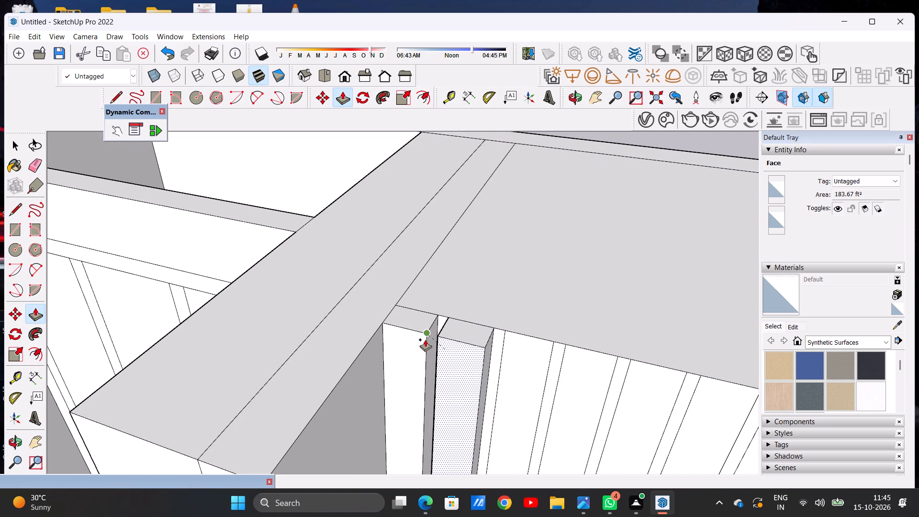
{"action": "left_click", "coordinate": [425, 339]}
{"action": "left_click", "coordinate": [513, 344]}
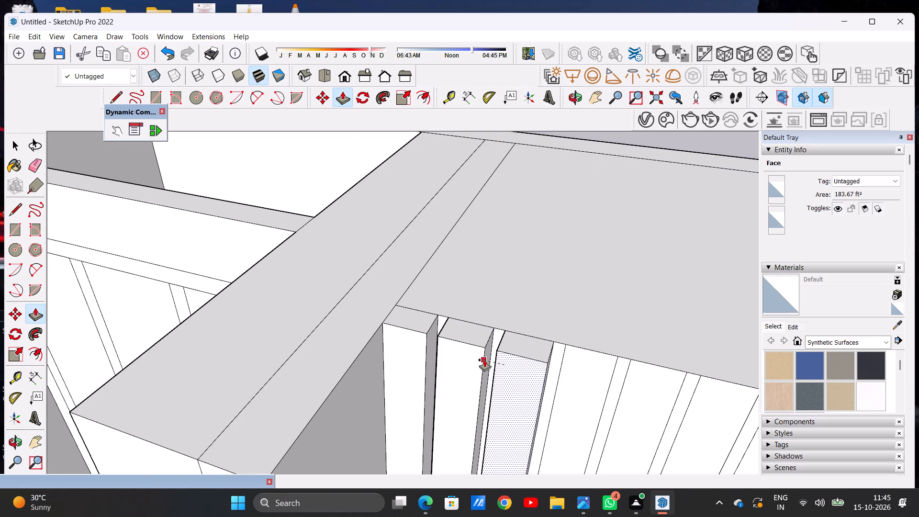
{"action": "left_click", "coordinate": [482, 349]}
{"action": "left_click", "coordinate": [576, 361]}
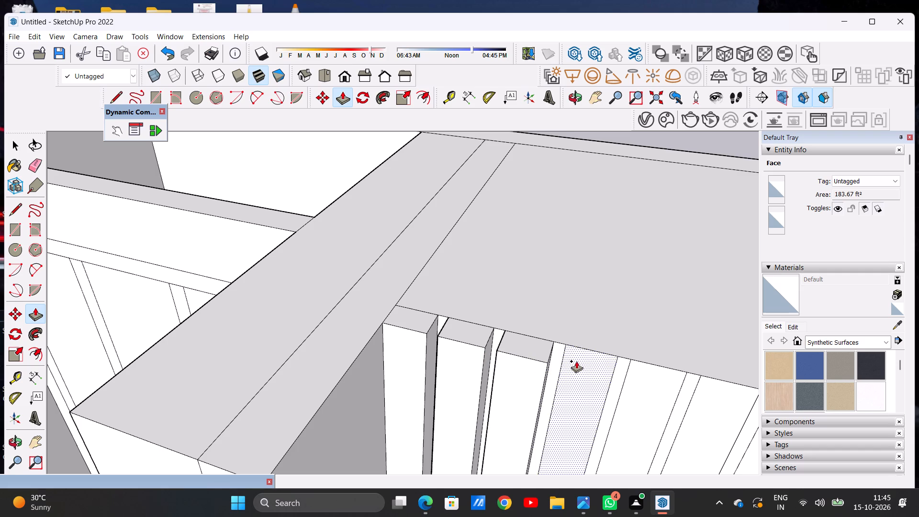
{"action": "left_click", "coordinate": [547, 369]}
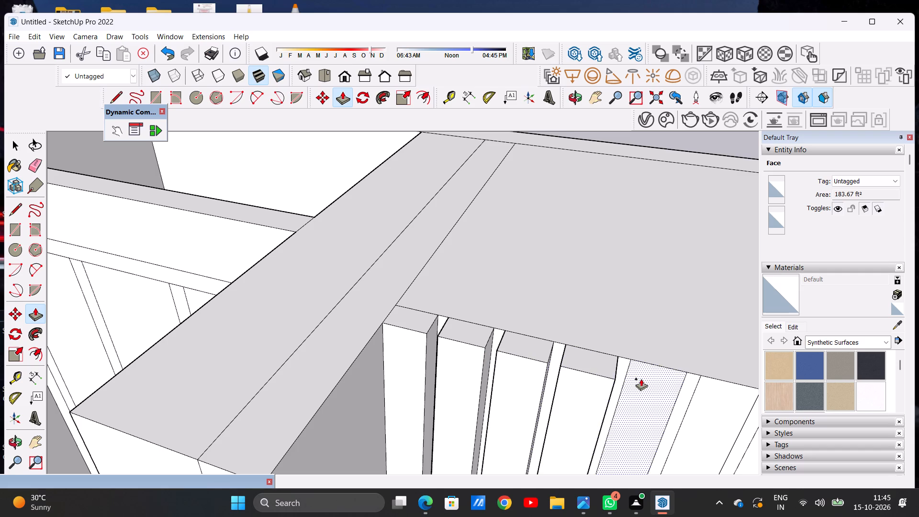
{"action": "left_click", "coordinate": [641, 379]}
{"action": "left_click", "coordinate": [615, 383]}
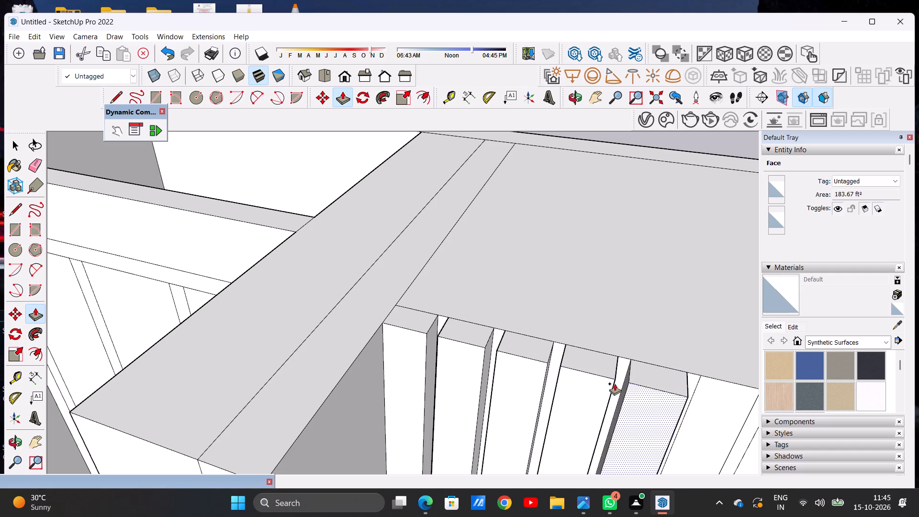
{"action": "key", "text": "space"}
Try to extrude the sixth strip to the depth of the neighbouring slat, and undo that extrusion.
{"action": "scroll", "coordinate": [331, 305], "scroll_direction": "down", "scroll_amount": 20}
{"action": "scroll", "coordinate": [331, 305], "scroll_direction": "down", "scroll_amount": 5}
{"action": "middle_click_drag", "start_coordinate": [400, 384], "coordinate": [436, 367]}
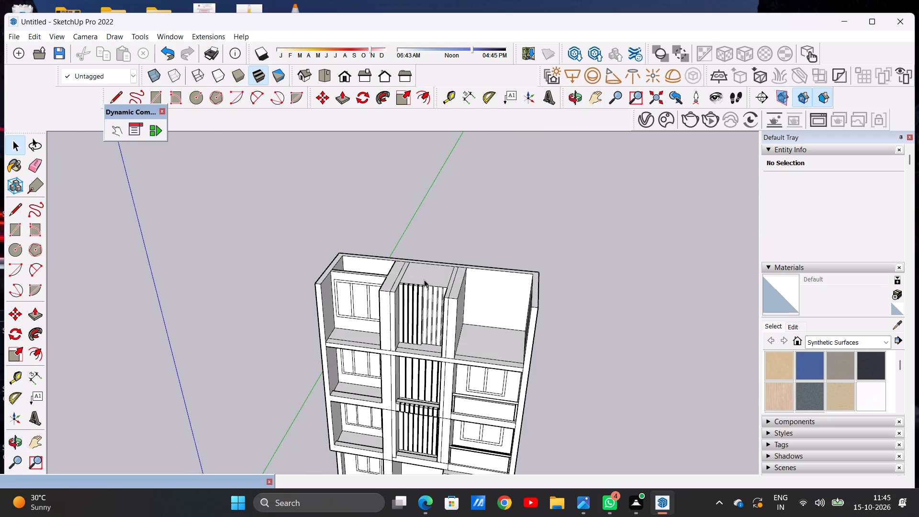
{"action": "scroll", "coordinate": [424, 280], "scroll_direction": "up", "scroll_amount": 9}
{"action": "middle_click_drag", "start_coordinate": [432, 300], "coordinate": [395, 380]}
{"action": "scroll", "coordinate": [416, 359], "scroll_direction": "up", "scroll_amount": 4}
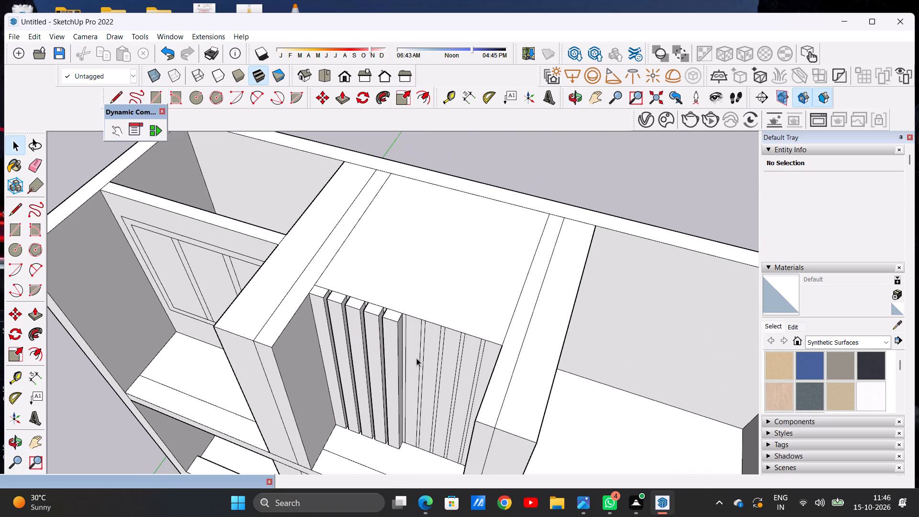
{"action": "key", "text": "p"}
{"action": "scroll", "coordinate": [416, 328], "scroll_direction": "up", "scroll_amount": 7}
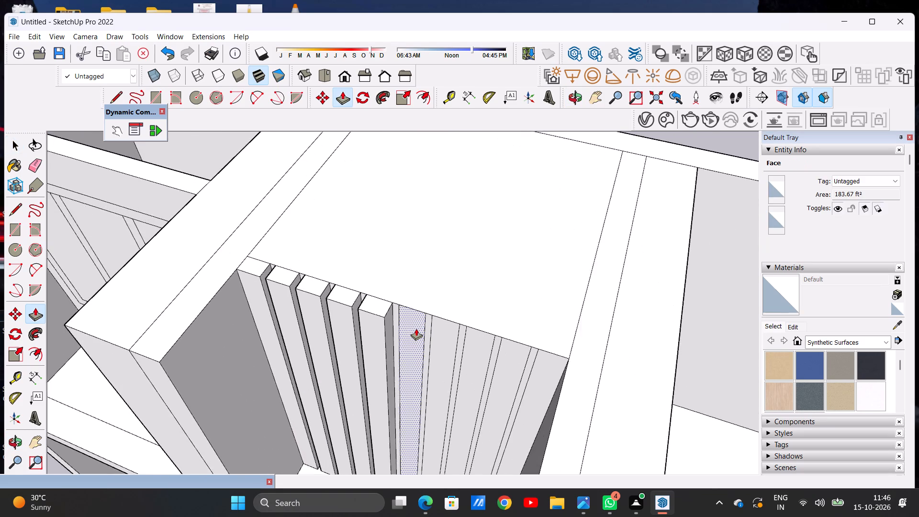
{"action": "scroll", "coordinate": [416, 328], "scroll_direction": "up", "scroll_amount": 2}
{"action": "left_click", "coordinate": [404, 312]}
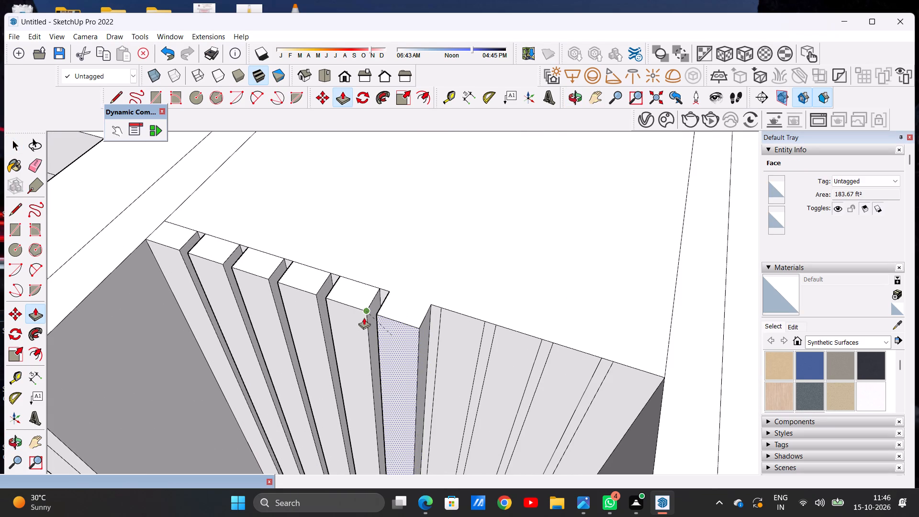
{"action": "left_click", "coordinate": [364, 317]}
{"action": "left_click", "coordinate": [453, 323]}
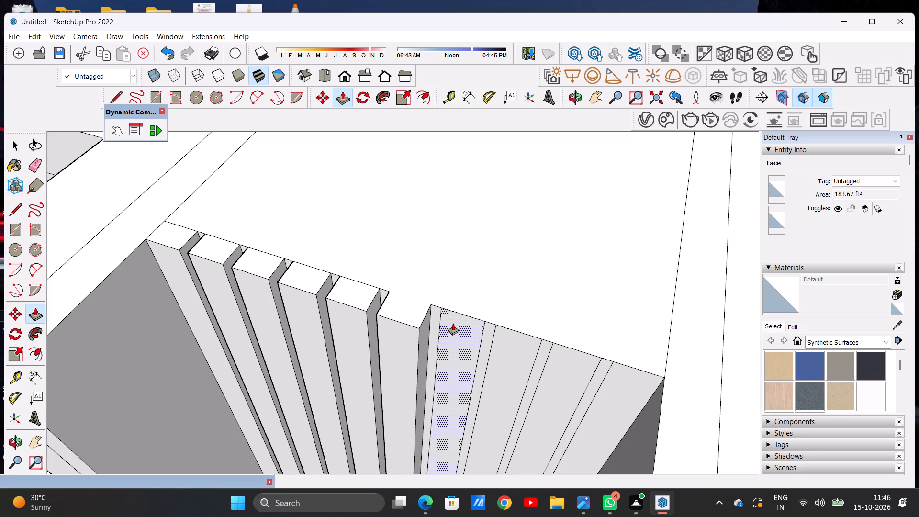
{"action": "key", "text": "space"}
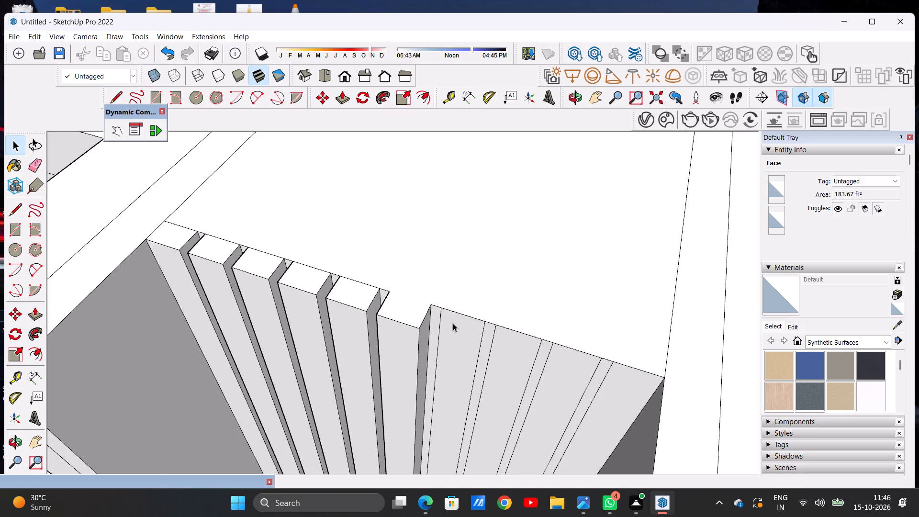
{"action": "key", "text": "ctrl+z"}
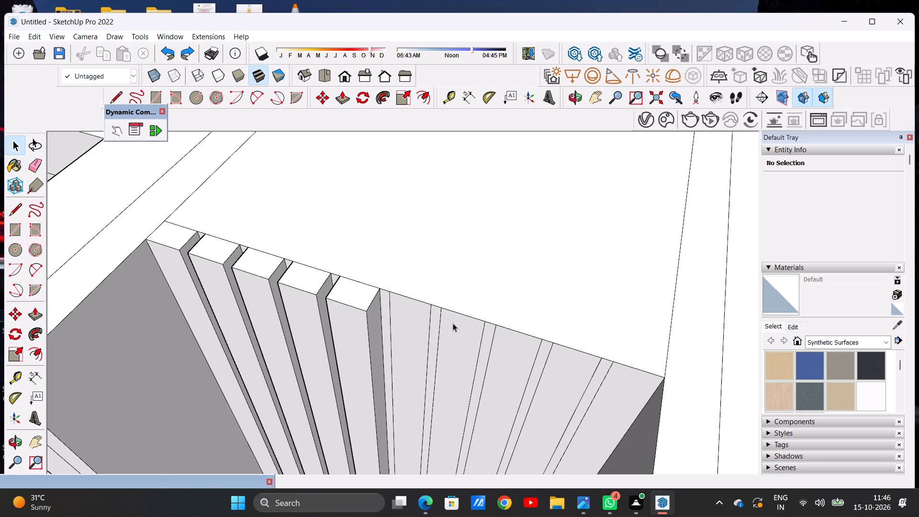
Extrude the remaining five strips, from the sixth to the one against the right pillar, to the depth of the finished slats.
{"action": "key", "text": "p"}
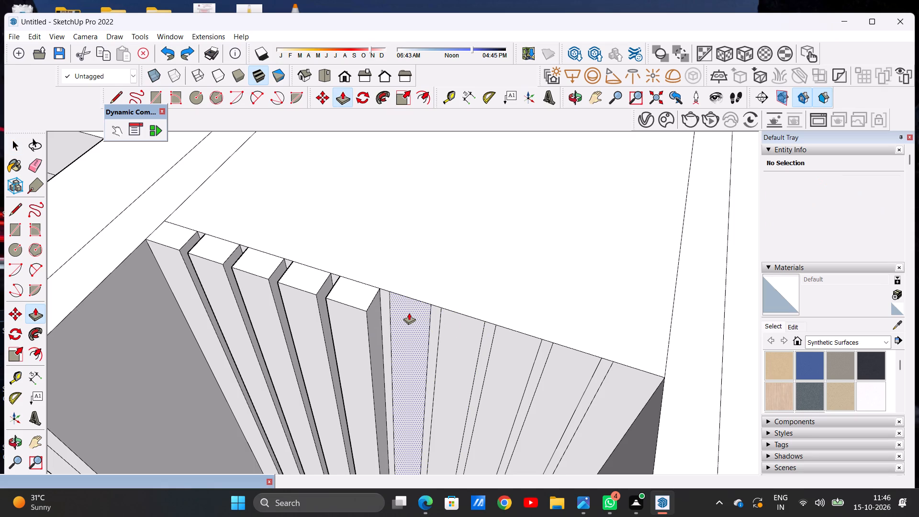
{"action": "left_click", "coordinate": [409, 313]}
{"action": "left_click", "coordinate": [370, 311]}
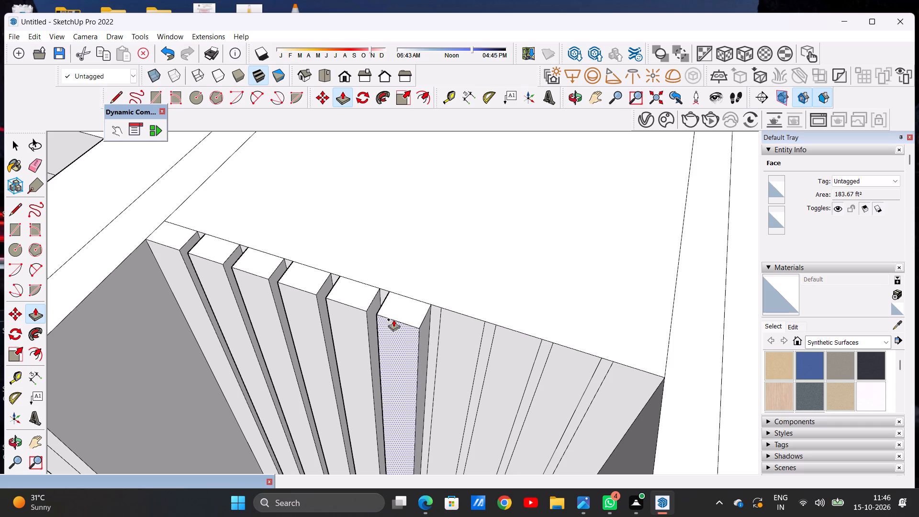
{"action": "left_click", "coordinate": [448, 322]}
{"action": "left_click", "coordinate": [417, 334]}
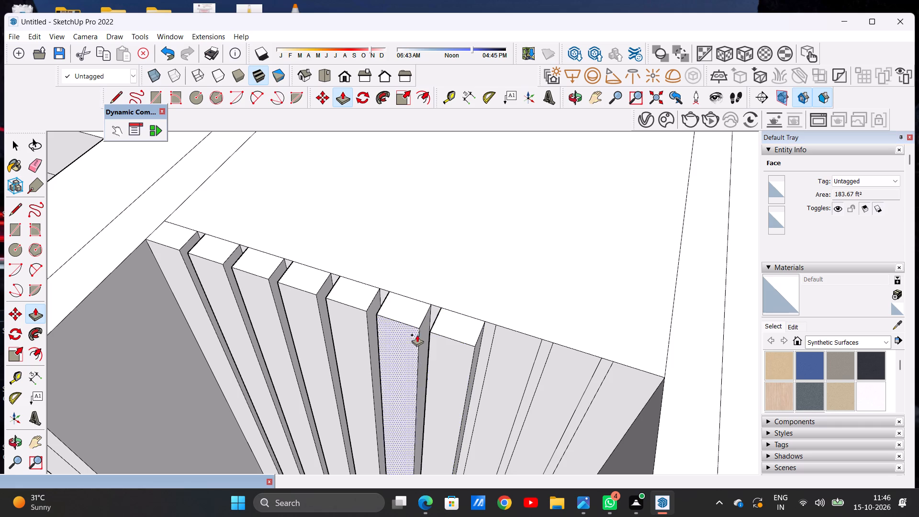
{"action": "left_click", "coordinate": [506, 348]}
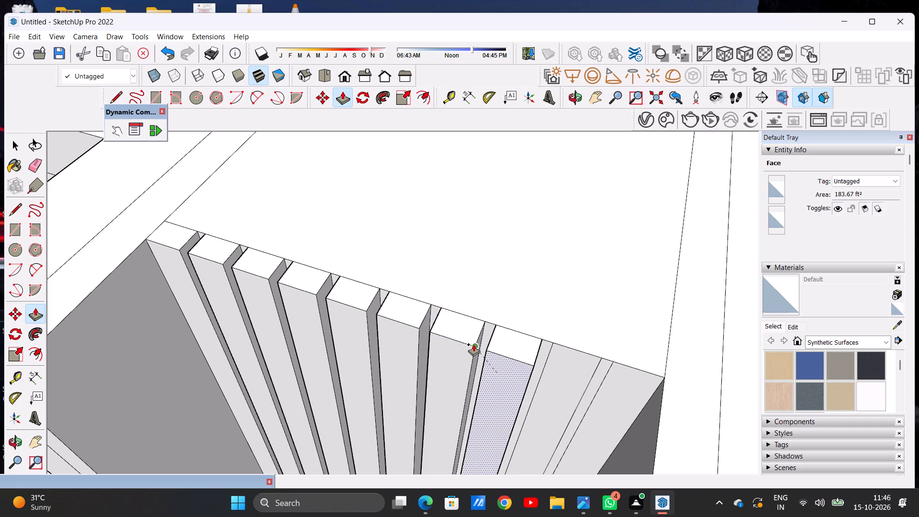
{"action": "left_click", "coordinate": [473, 344]}
{"action": "left_click", "coordinate": [563, 357]}
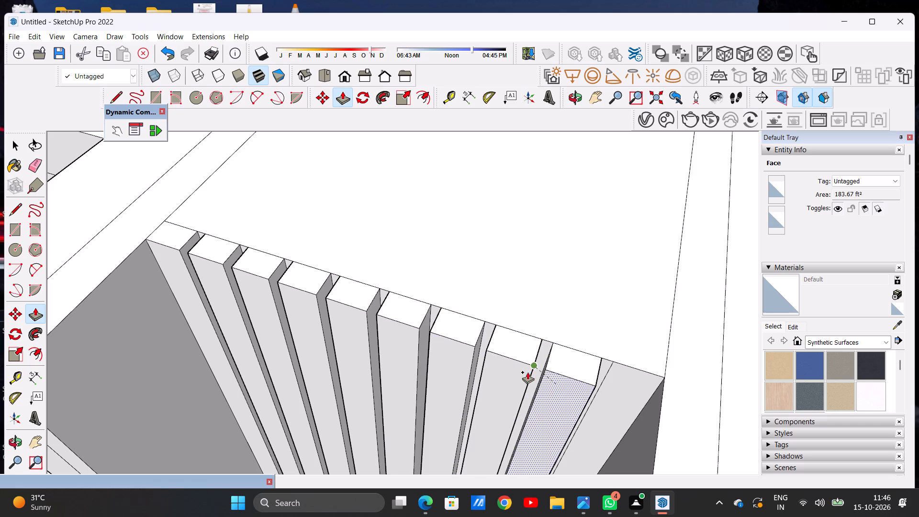
{"action": "left_click", "coordinate": [531, 369]}
{"action": "scroll", "coordinate": [510, 358], "scroll_direction": "down", "scroll_amount": 5}
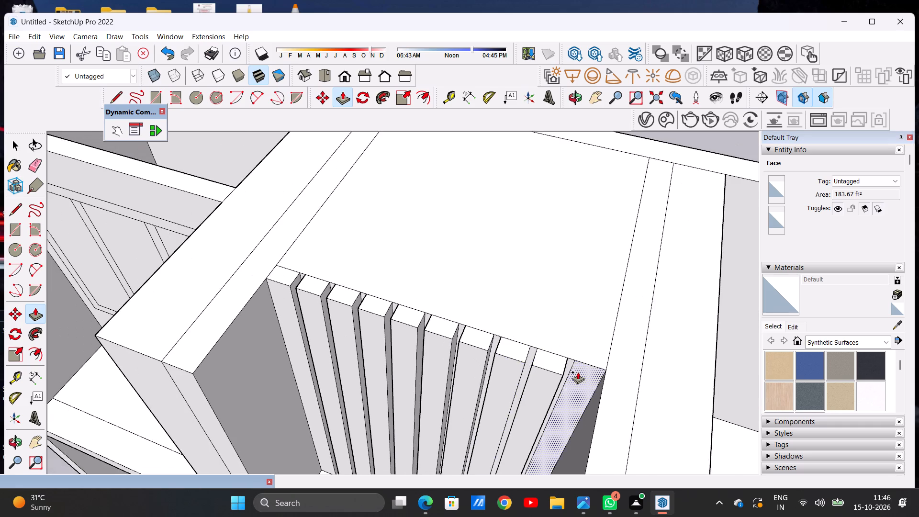
{"action": "scroll", "coordinate": [579, 374], "scroll_direction": "up", "scroll_amount": 7}
{"action": "left_click", "coordinate": [578, 374]}
{"action": "left_click", "coordinate": [544, 381]}
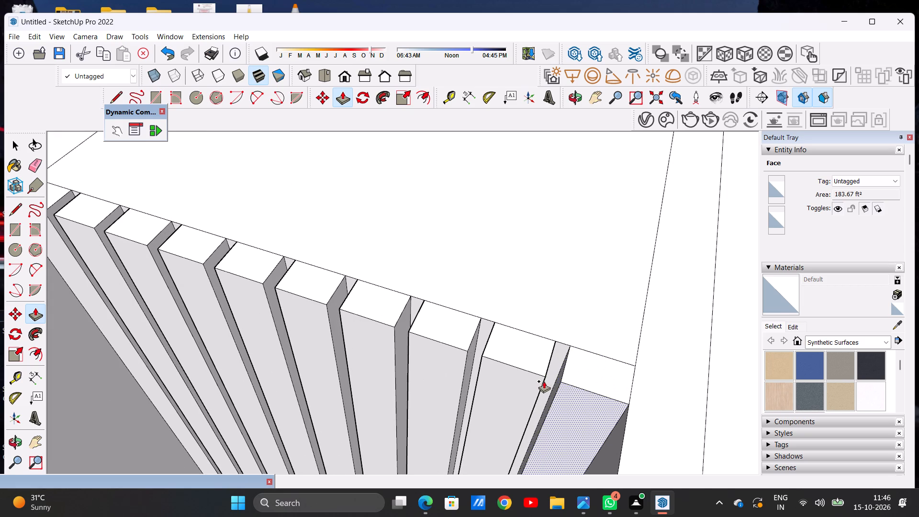
{"action": "key", "text": "space"}
Raise the front strip of the central top-floor bay's floor slightly, forming a low ledge in front of the slats.
{"action": "scroll", "coordinate": [418, 378], "scroll_direction": "down", "scroll_amount": 18}
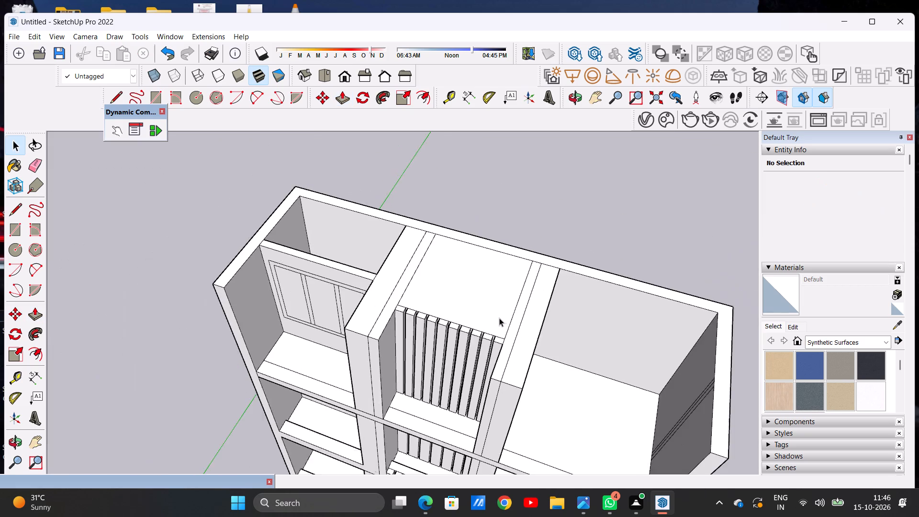
{"action": "scroll", "coordinate": [499, 318], "scroll_direction": "down", "scroll_amount": 5}
{"action": "middle_click_drag", "start_coordinate": [401, 411], "coordinate": [471, 288]}
{"action": "scroll", "coordinate": [501, 367], "scroll_direction": "up", "scroll_amount": 6}
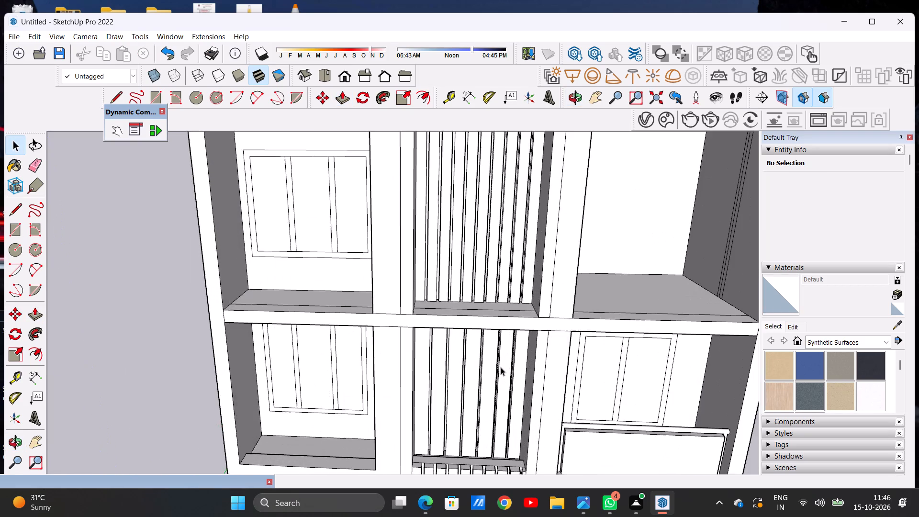
{"action": "middle_click_drag", "start_coordinate": [465, 346], "coordinate": [444, 419]}
{"action": "scroll", "coordinate": [489, 337], "scroll_direction": "up", "scroll_amount": 2}
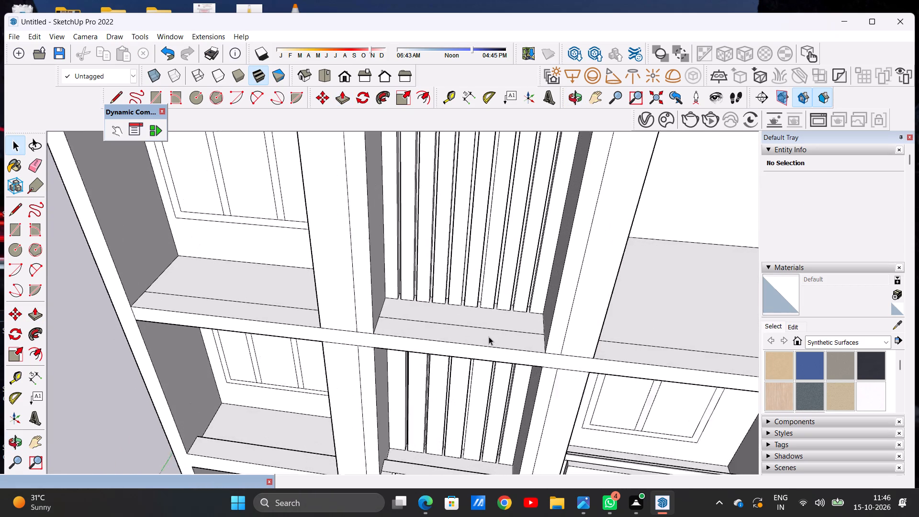
{"action": "scroll", "coordinate": [489, 337], "scroll_direction": "up", "scroll_amount": 1}
{"action": "key", "text": "p"}
{"action": "scroll", "coordinate": [520, 346], "scroll_direction": "up", "scroll_amount": 5}
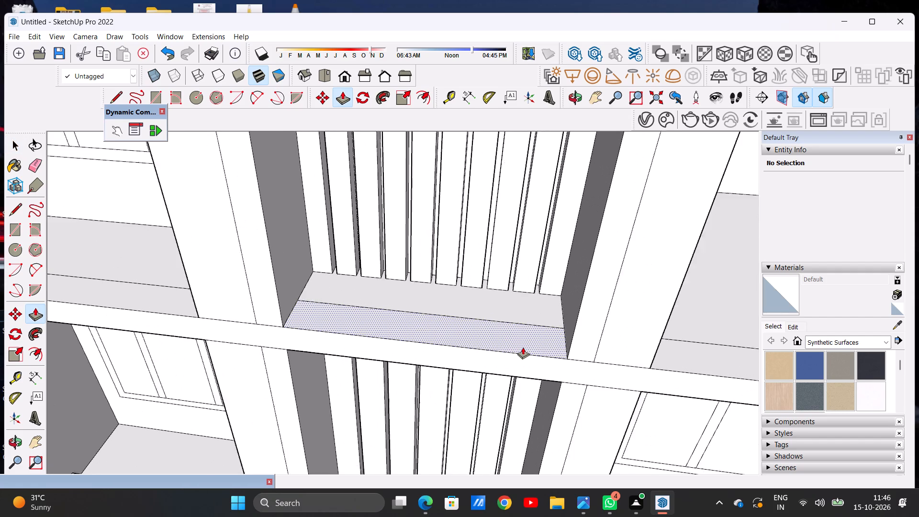
{"action": "left_click", "coordinate": [524, 347]}
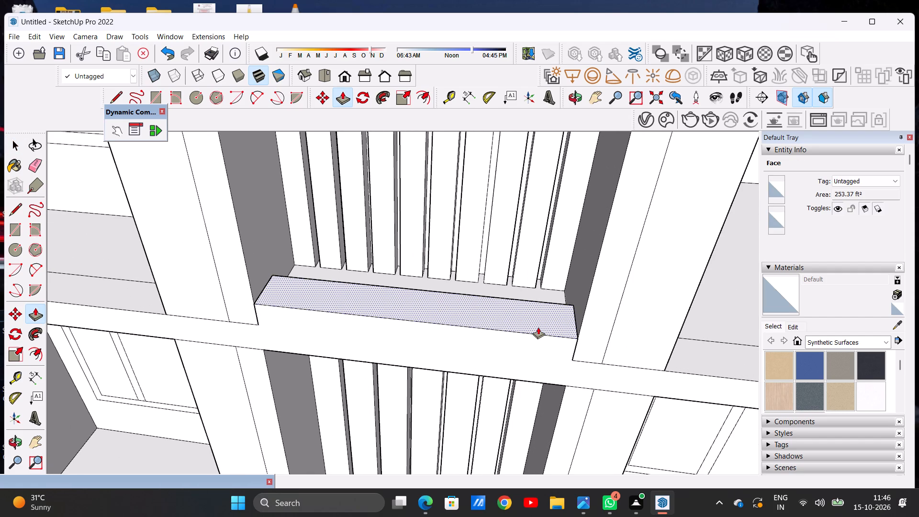
{"action": "left_click", "coordinate": [538, 327]}
{"action": "key", "text": "space"}
Examine the new slats and front ledge of the central top-floor bay against the neighbouring bays and the floor below.
{"action": "scroll", "coordinate": [507, 353], "scroll_direction": "down", "scroll_amount": 9}
{"action": "middle_click_drag", "start_coordinate": [489, 394], "coordinate": [496, 331]}
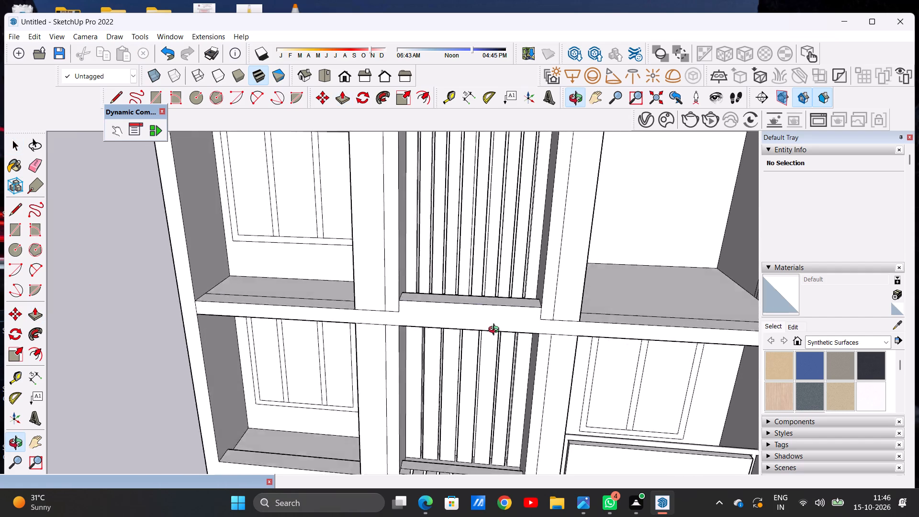
{"action": "middle_click_drag", "start_coordinate": [496, 331], "coordinate": [500, 289]}
{"action": "scroll", "coordinate": [496, 321], "scroll_direction": "up", "scroll_amount": 4}
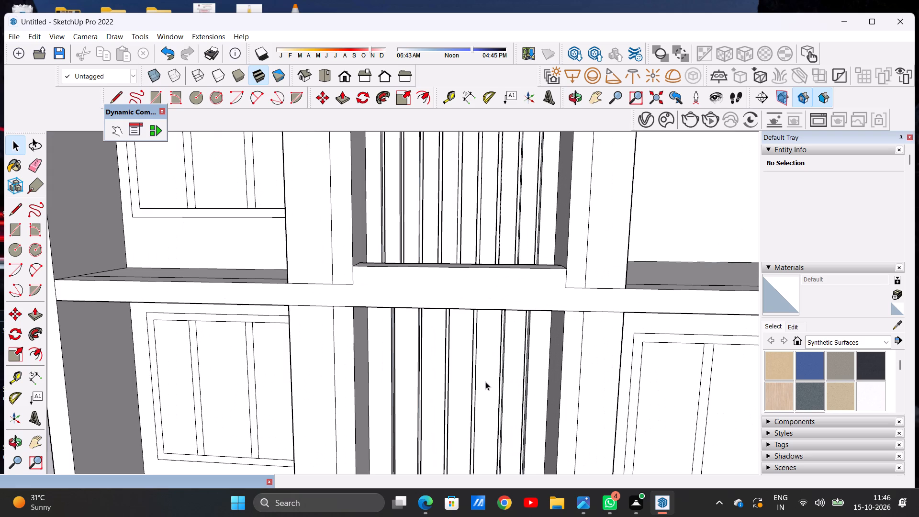
{"action": "scroll", "coordinate": [485, 382], "scroll_direction": "down", "scroll_amount": 7}
{"action": "scroll", "coordinate": [448, 355], "scroll_direction": "down", "scroll_amount": 4}
{"action": "scroll", "coordinate": [447, 344], "scroll_direction": "up", "scroll_amount": 3}
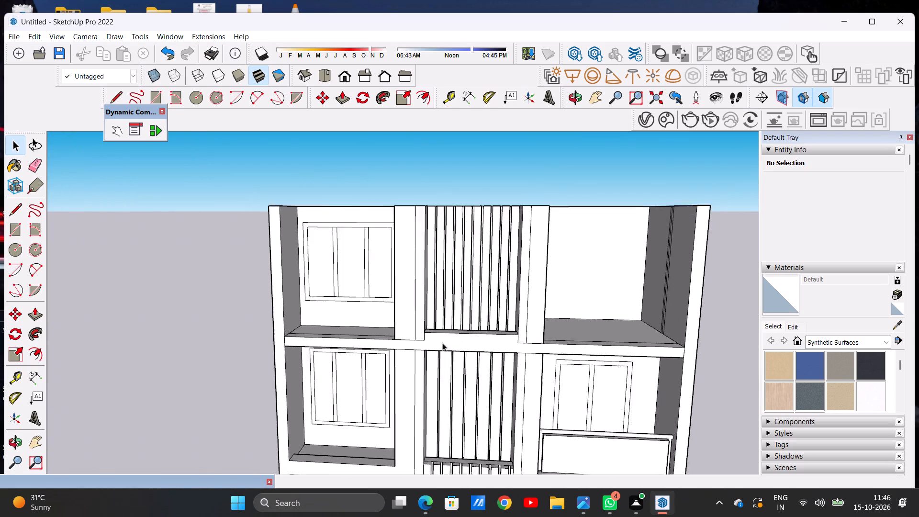
{"action": "scroll", "coordinate": [442, 343], "scroll_direction": "up", "scroll_amount": 10}
{"action": "scroll", "coordinate": [305, 353], "scroll_direction": "down", "scroll_amount": 6}
{"action": "middle_click_drag", "start_coordinate": [358, 369], "coordinate": [352, 361]}
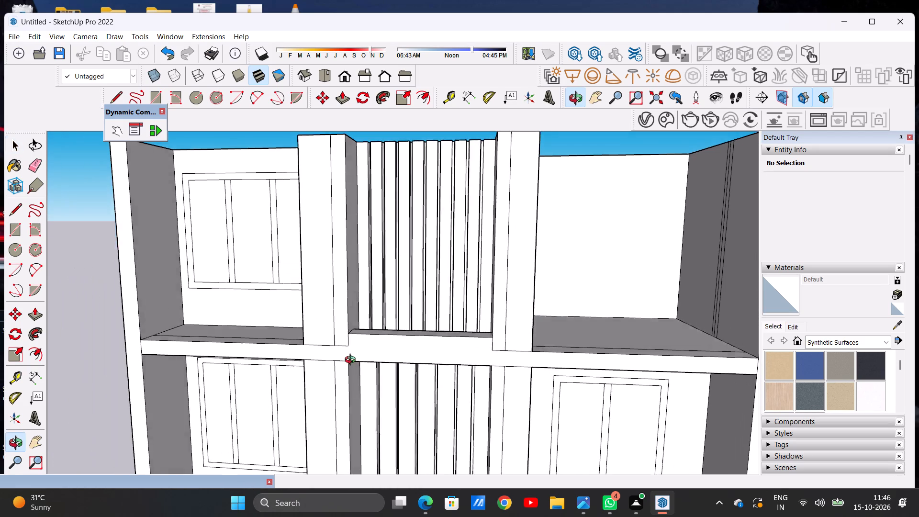
Draw vertical lines across the floor band at both ends of the raised ledge, separating its front face from the pillars.
{"action": "middle_click_drag", "start_coordinate": [352, 361], "coordinate": [383, 350]}
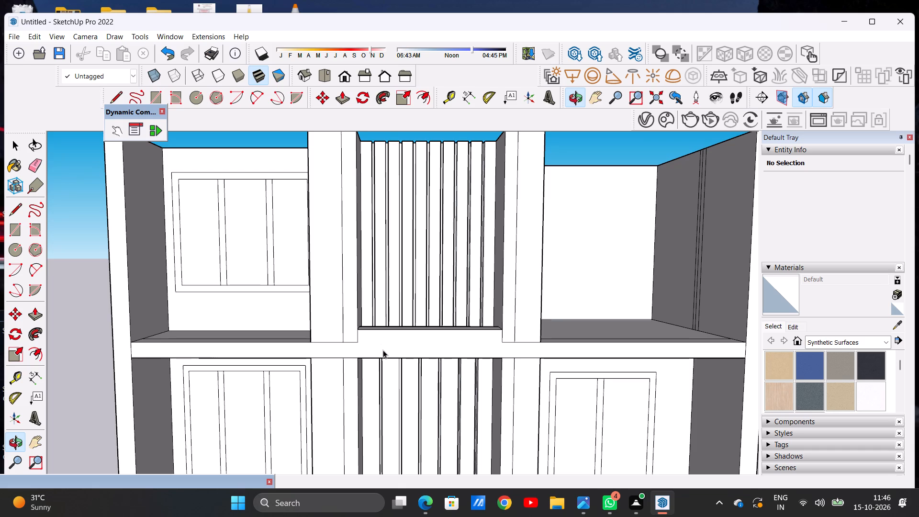
{"action": "key", "text": "l"}
{"action": "scroll", "coordinate": [369, 352], "scroll_direction": "up", "scroll_amount": 12}
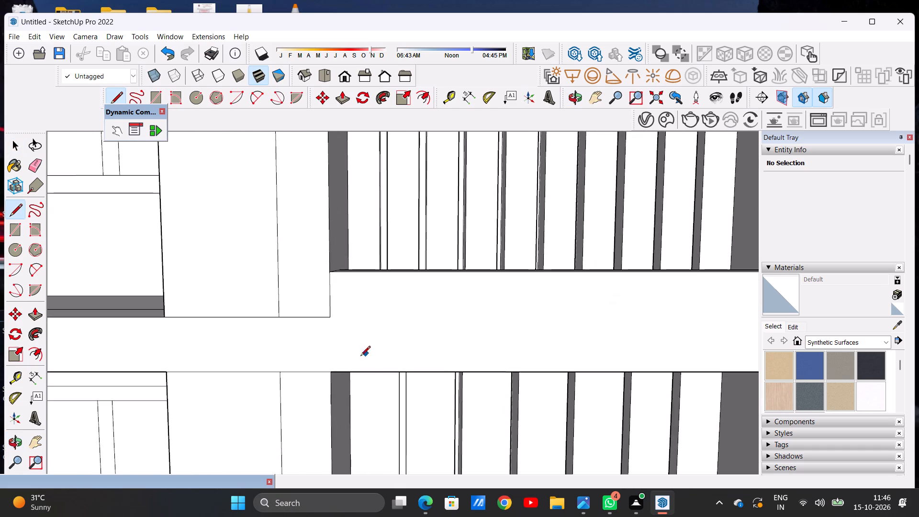
{"action": "left_click", "coordinate": [330, 374]}
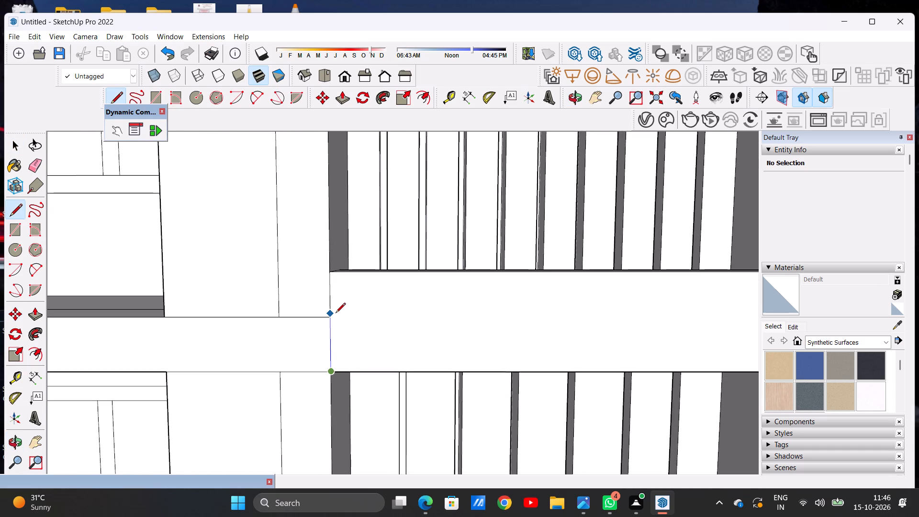
{"action": "left_click", "coordinate": [331, 319]}
{"action": "scroll", "coordinate": [360, 325], "scroll_direction": "down", "scroll_amount": 6}
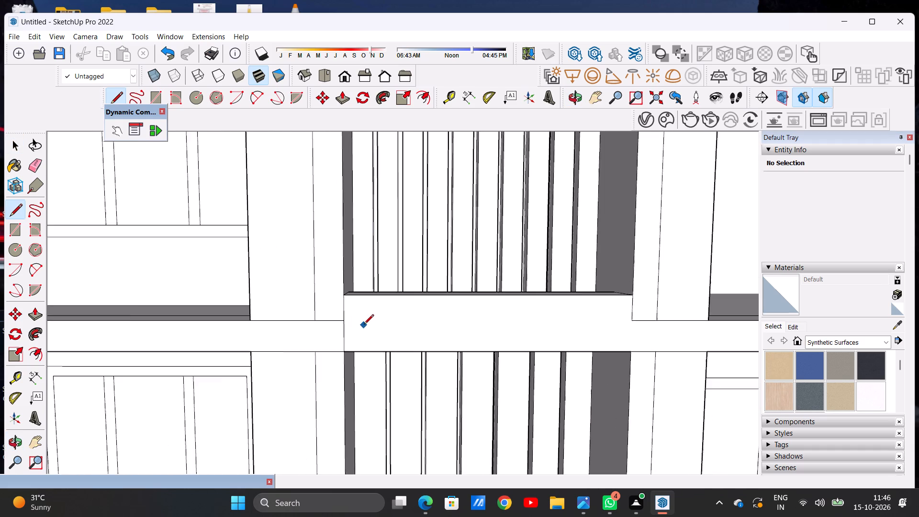
{"action": "scroll", "coordinate": [364, 325], "scroll_direction": "down", "scroll_amount": 2}
{"action": "scroll", "coordinate": [602, 366], "scroll_direction": "up", "scroll_amount": 10}
{"action": "left_click", "coordinate": [576, 335]}
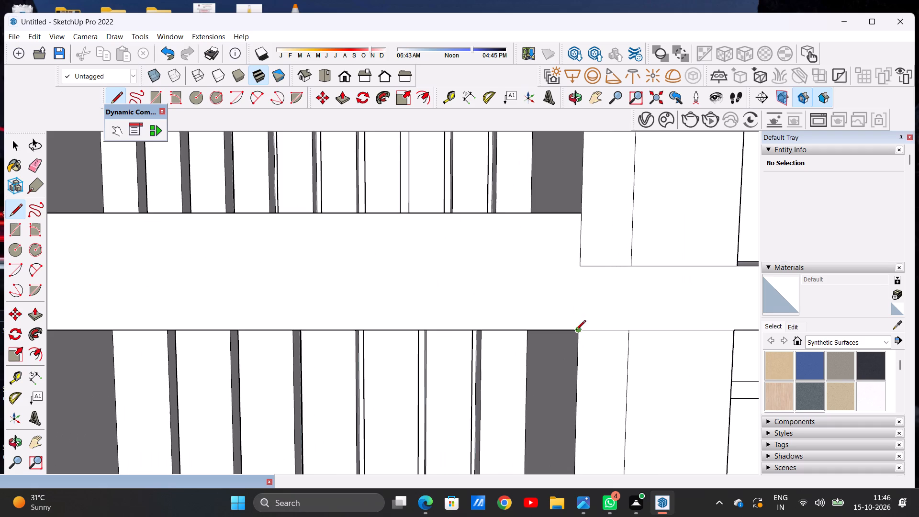
{"action": "left_click", "coordinate": [580, 265]}
{"action": "key", "text": "space"}
Erase the short horizontal edges between the floor band and the pillar strips on both sides of the ledge.
{"action": "type", "text": "e"}
{"action": "left_click_drag", "start_coordinate": [602, 250], "coordinate": [606, 280]}
{"action": "scroll", "coordinate": [629, 293], "scroll_direction": "down", "scroll_amount": 5}
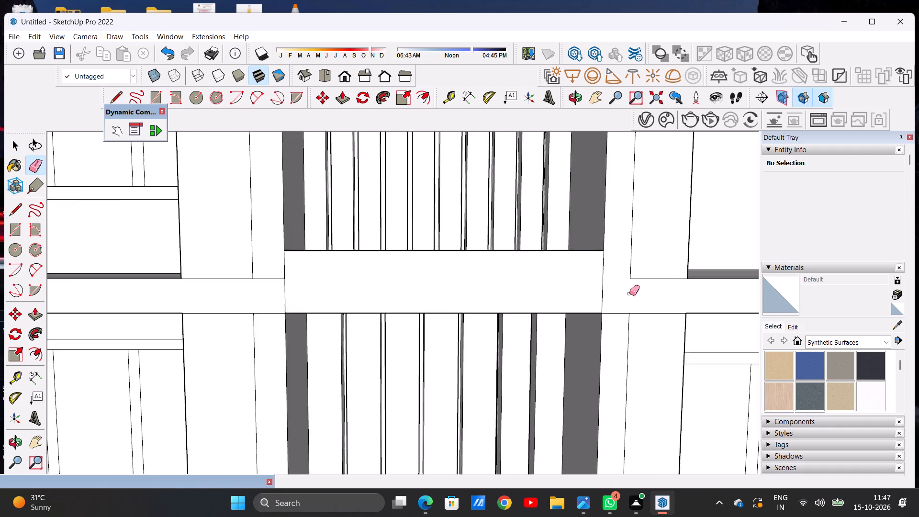
{"action": "scroll", "coordinate": [629, 293], "scroll_direction": "down", "scroll_amount": 7}
{"action": "scroll", "coordinate": [395, 281], "scroll_direction": "up", "scroll_amount": 1}
{"action": "scroll", "coordinate": [395, 281], "scroll_direction": "down", "scroll_amount": 1}
{"action": "scroll", "coordinate": [395, 281], "scroll_direction": "up", "scroll_amount": 4}
{"action": "left_click_drag", "start_coordinate": [395, 273], "coordinate": [394, 297]}
{"action": "key", "text": "space"}
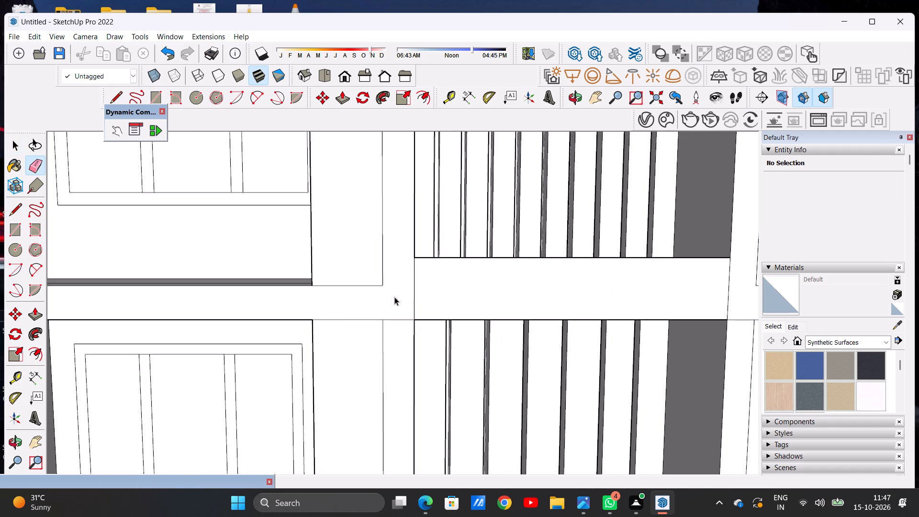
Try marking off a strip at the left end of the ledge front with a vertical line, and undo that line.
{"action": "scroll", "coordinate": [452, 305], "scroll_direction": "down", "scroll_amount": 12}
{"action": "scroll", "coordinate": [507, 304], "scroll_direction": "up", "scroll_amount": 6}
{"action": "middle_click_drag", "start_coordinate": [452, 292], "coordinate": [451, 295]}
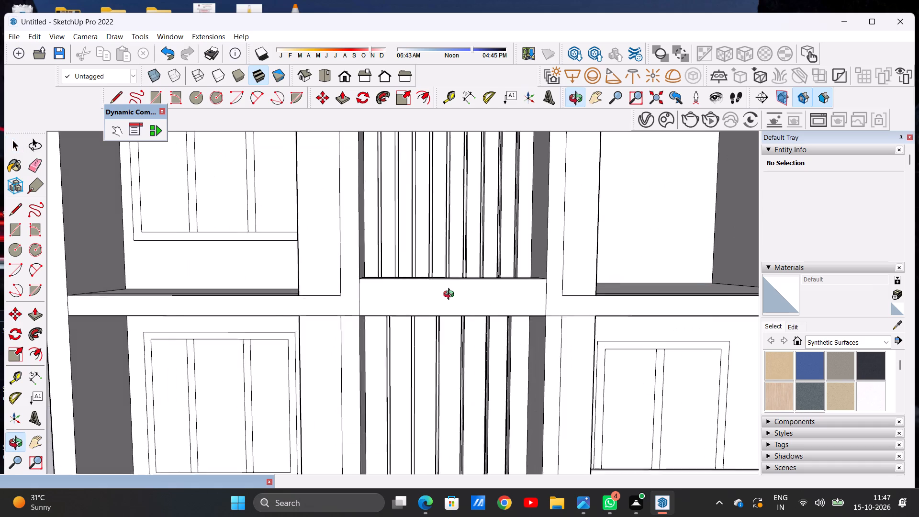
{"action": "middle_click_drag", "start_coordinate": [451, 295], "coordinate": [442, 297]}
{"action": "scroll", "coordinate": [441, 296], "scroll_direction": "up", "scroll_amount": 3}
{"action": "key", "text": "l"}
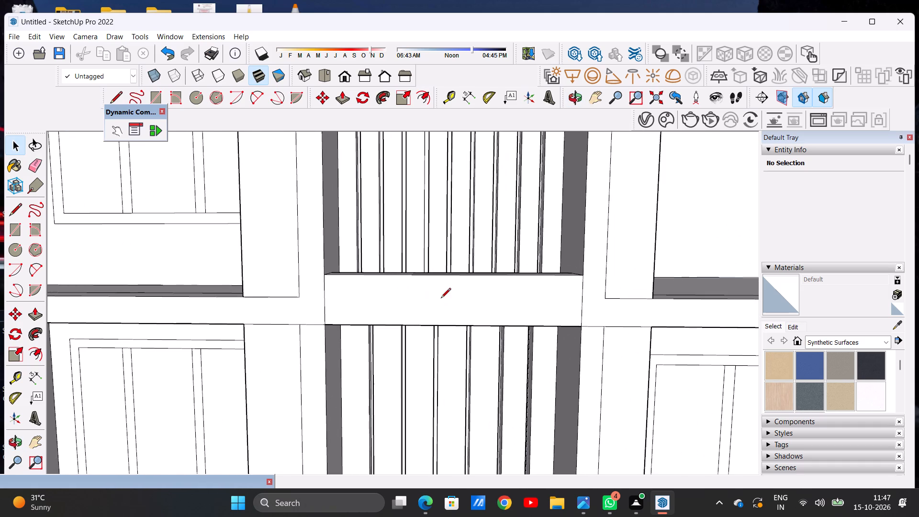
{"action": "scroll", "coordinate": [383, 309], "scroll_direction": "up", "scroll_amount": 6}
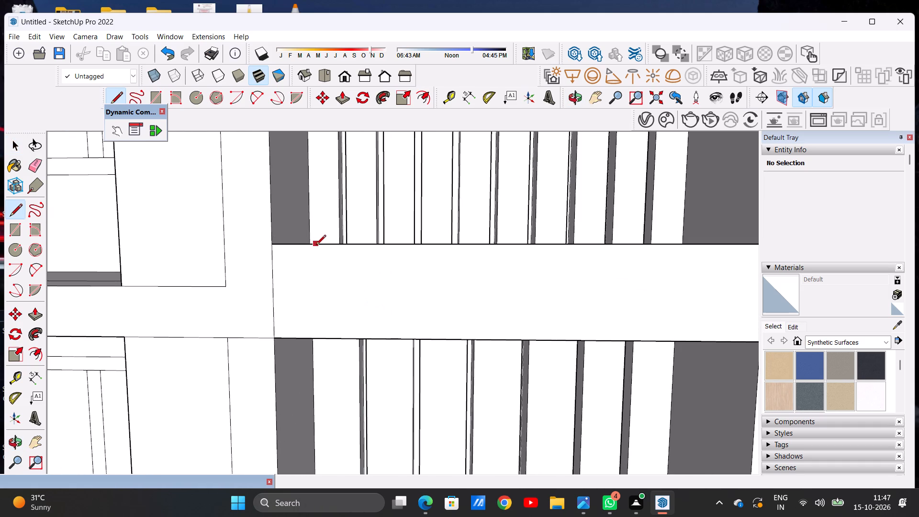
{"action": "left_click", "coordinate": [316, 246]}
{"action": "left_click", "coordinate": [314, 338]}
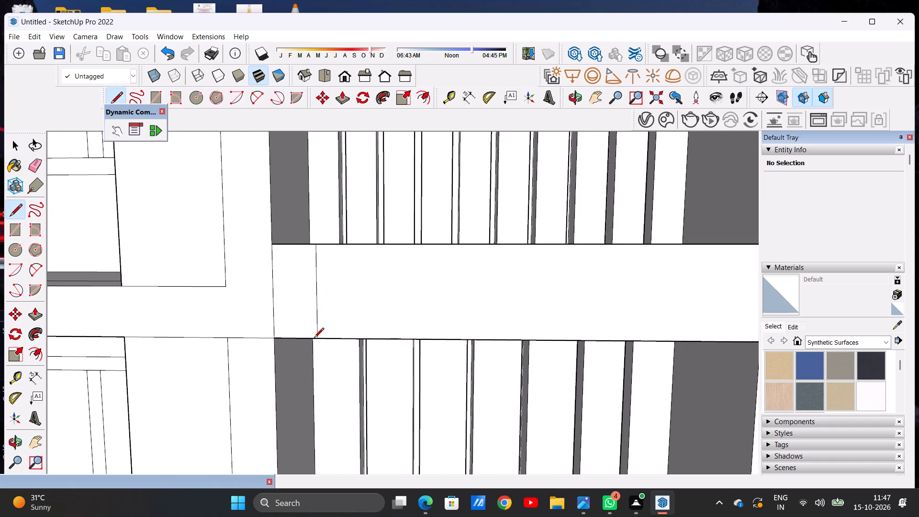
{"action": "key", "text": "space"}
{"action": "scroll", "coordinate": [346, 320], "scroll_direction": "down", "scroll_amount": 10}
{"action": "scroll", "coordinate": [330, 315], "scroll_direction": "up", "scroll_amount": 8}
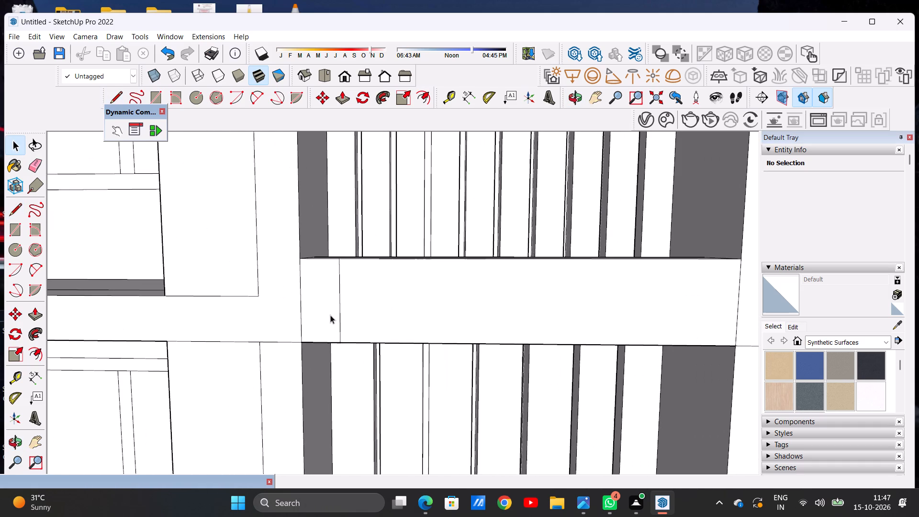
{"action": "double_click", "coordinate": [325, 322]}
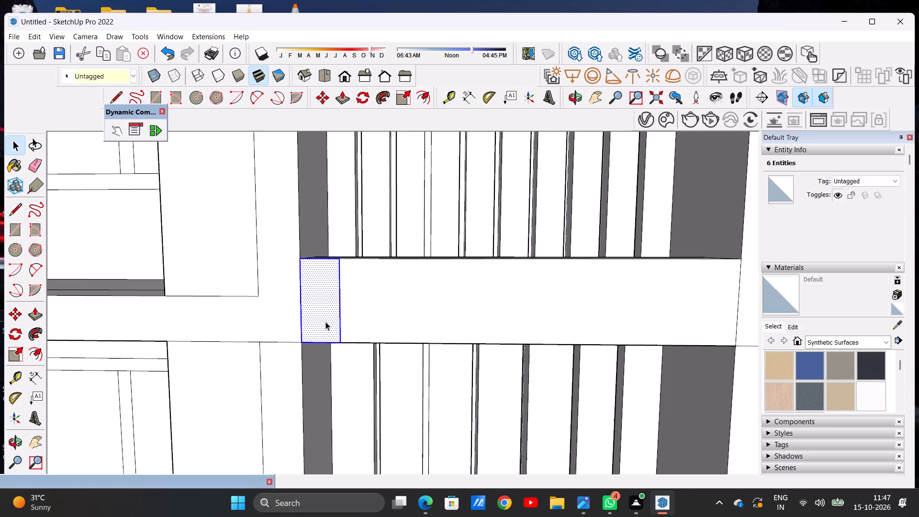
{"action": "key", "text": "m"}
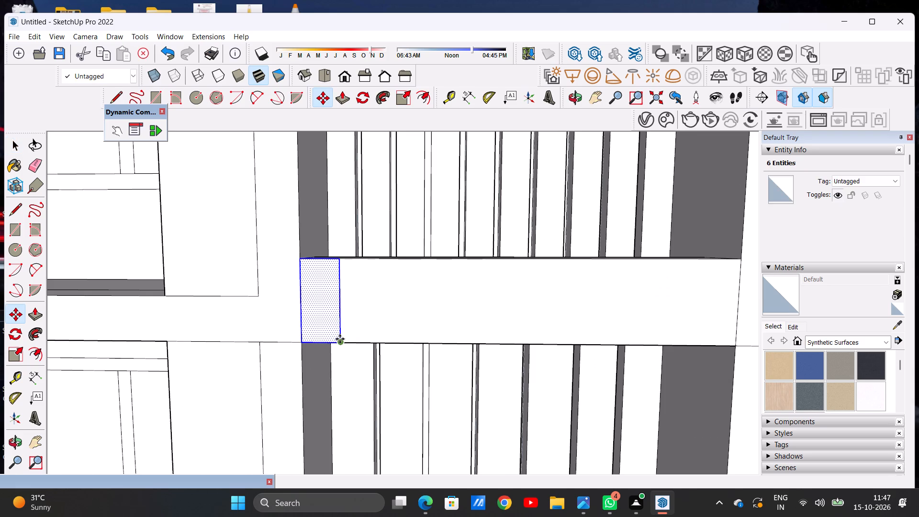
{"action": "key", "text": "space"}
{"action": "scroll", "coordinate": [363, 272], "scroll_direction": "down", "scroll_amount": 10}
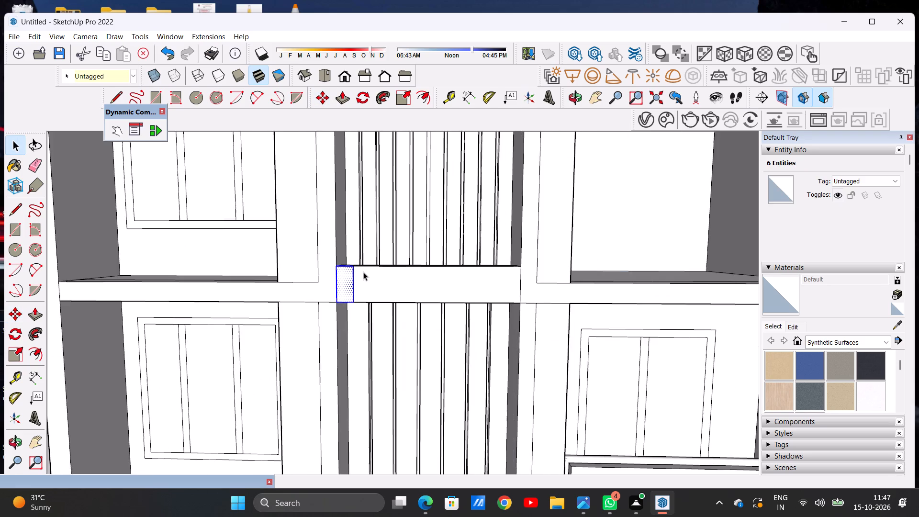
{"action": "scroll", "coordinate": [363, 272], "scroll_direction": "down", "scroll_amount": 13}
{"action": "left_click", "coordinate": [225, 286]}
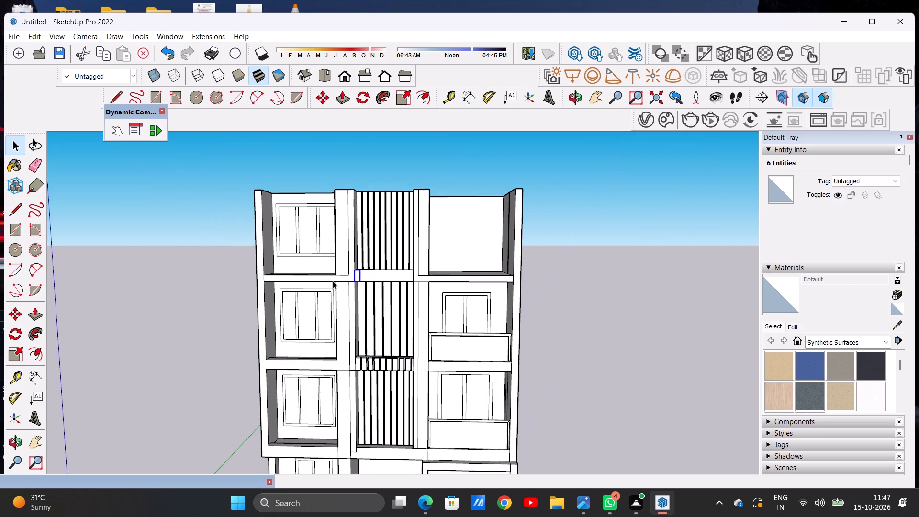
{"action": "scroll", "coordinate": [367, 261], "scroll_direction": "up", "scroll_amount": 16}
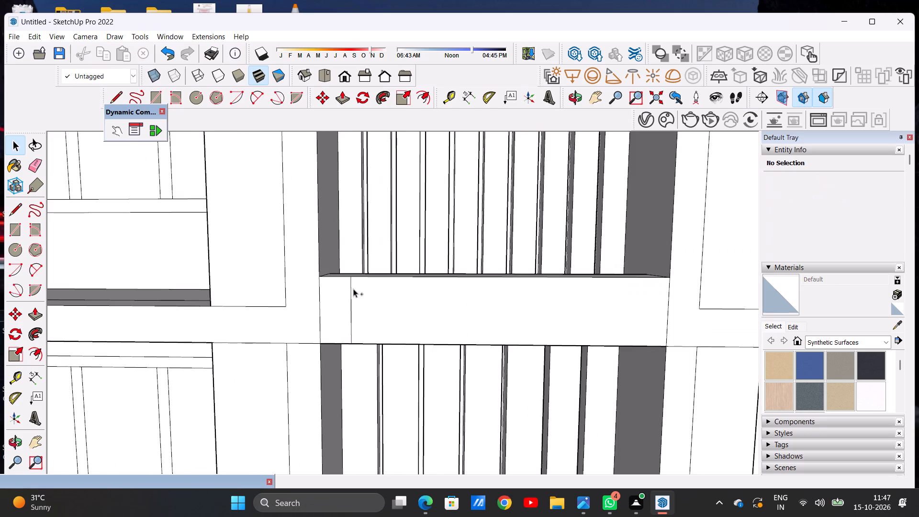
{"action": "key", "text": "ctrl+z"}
Draw a vertical line across the ledge front near its left end, marking off a narrow strip.
{"action": "key", "text": "l"}
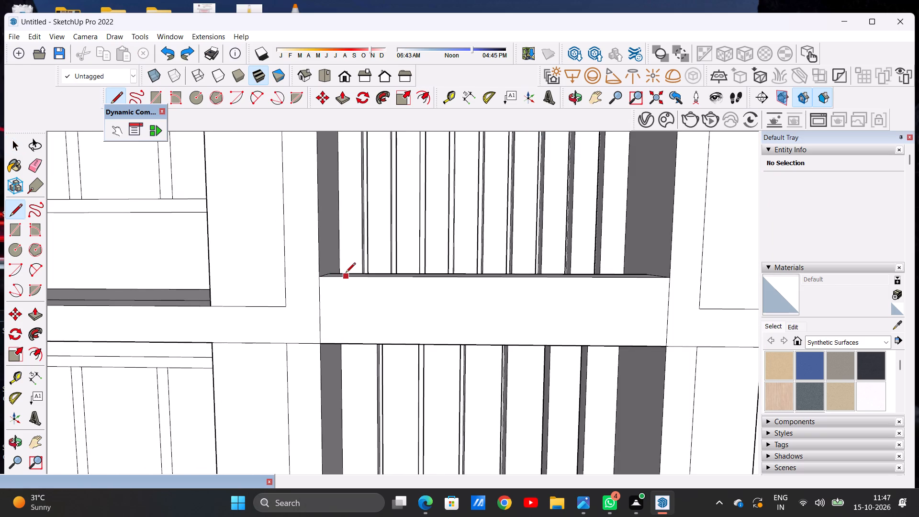
{"action": "left_click", "coordinate": [345, 274]}
{"action": "left_click", "coordinate": [348, 343]}
{"action": "key", "text": "space"}
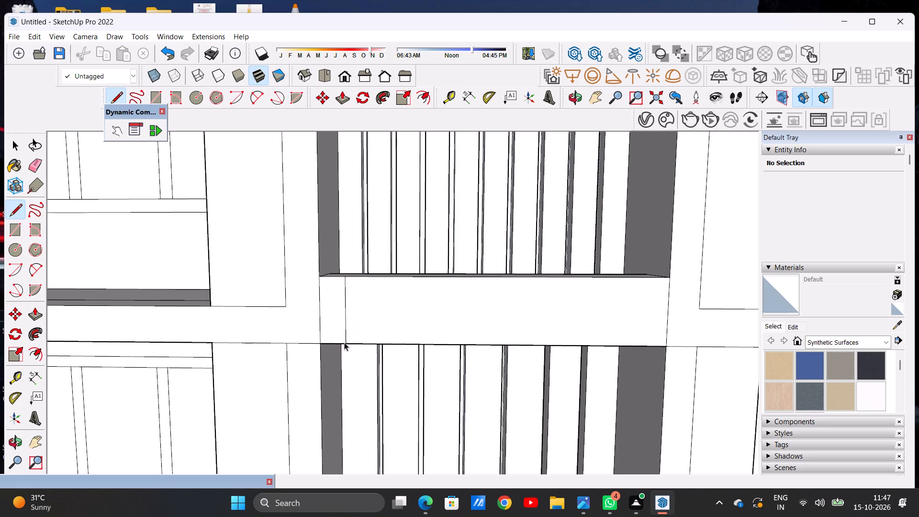
Copy the narrow strip along the ledge front with a small gap, and array it as 8 copies.
{"action": "double_click", "coordinate": [336, 333]}
{"action": "key", "text": "m"}
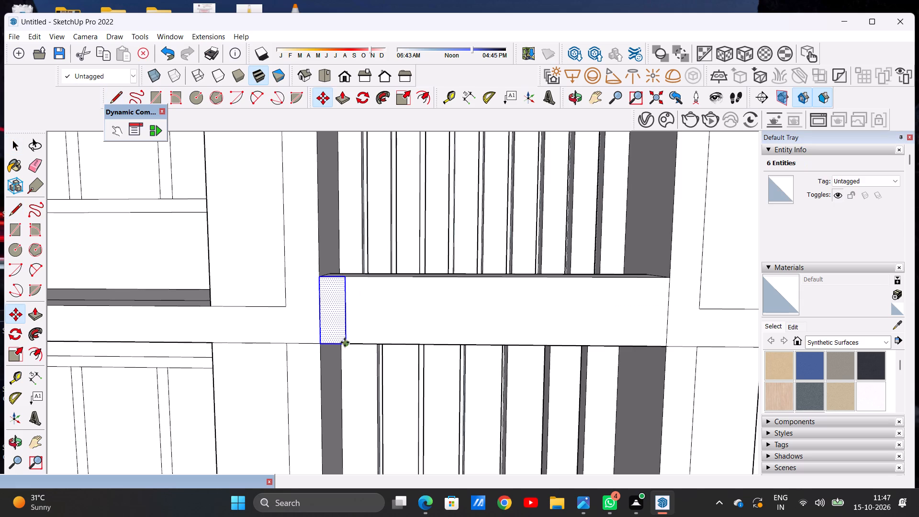
{"action": "left_click", "coordinate": [345, 345]}
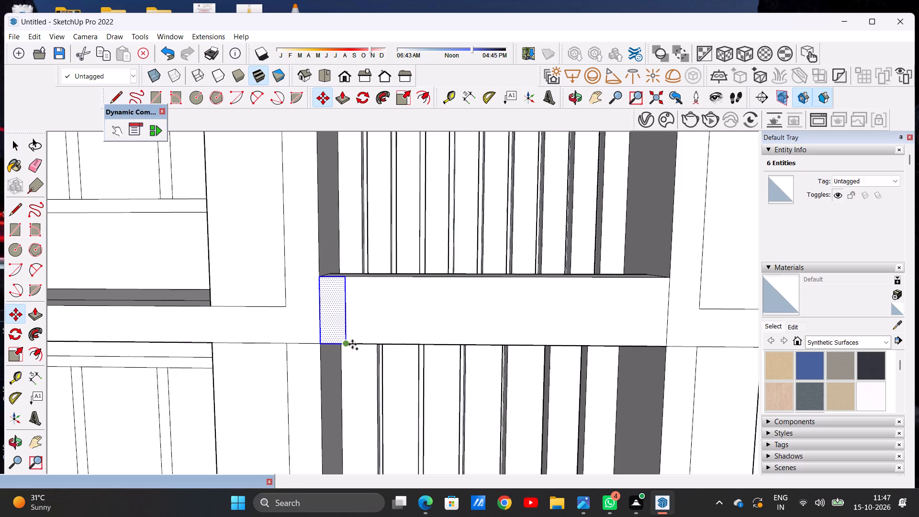
{"action": "left_click", "coordinate": [378, 346]}
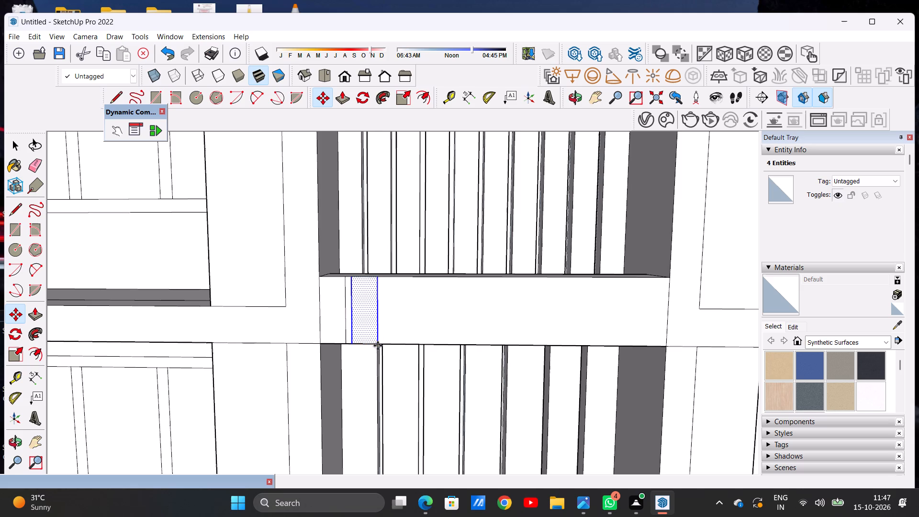
{"action": "key", "text": "shift+asterisk"}
{"action": "key", "text": "8"}
{"action": "key", "text": "Return"}
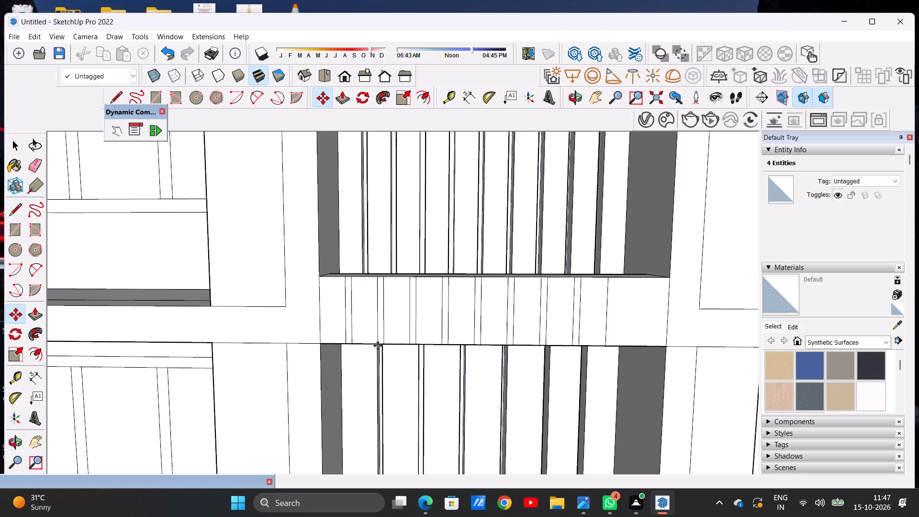
{"action": "key", "text": "space"}
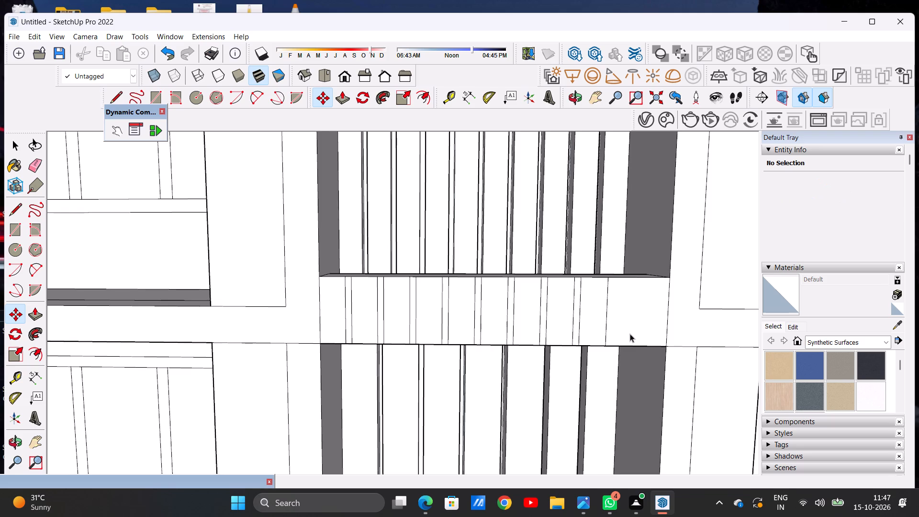
Copy the last strip twice more with the same small gap, filling the ledge front up to the right pillar.
{"action": "scroll", "coordinate": [561, 350], "scroll_direction": "up", "scroll_amount": 5}
{"action": "double_click", "coordinate": [607, 326]}
{"action": "scroll", "coordinate": [500, 330], "scroll_direction": "down", "scroll_amount": 9}
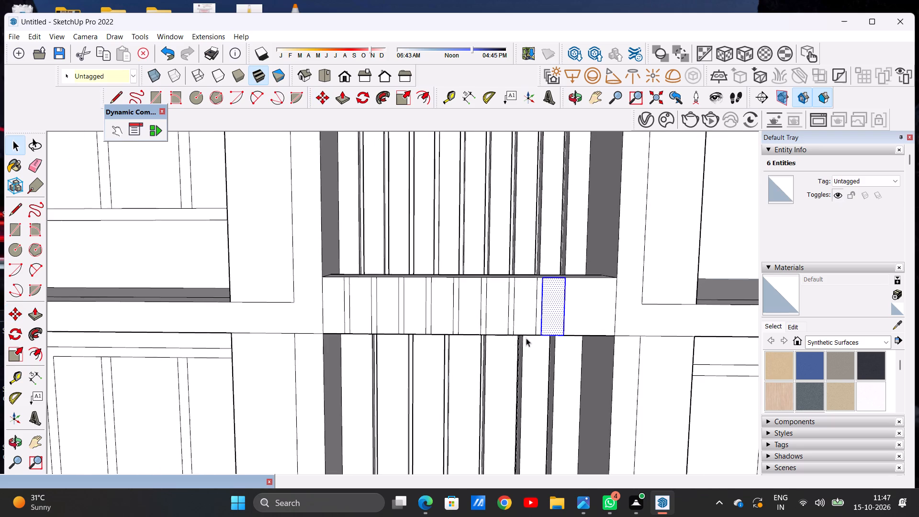
{"action": "scroll", "coordinate": [583, 338], "scroll_direction": "up", "scroll_amount": 1}
{"action": "key", "text": "m"}
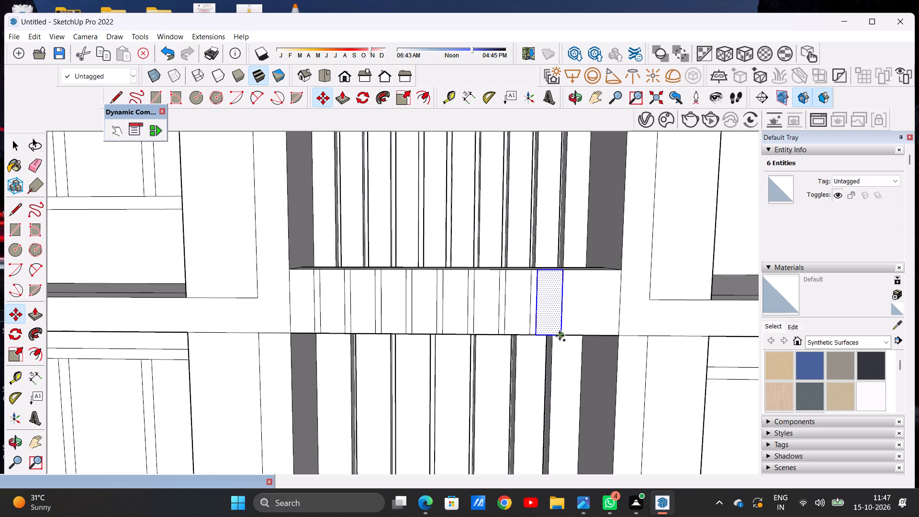
{"action": "left_click", "coordinate": [560, 336]}
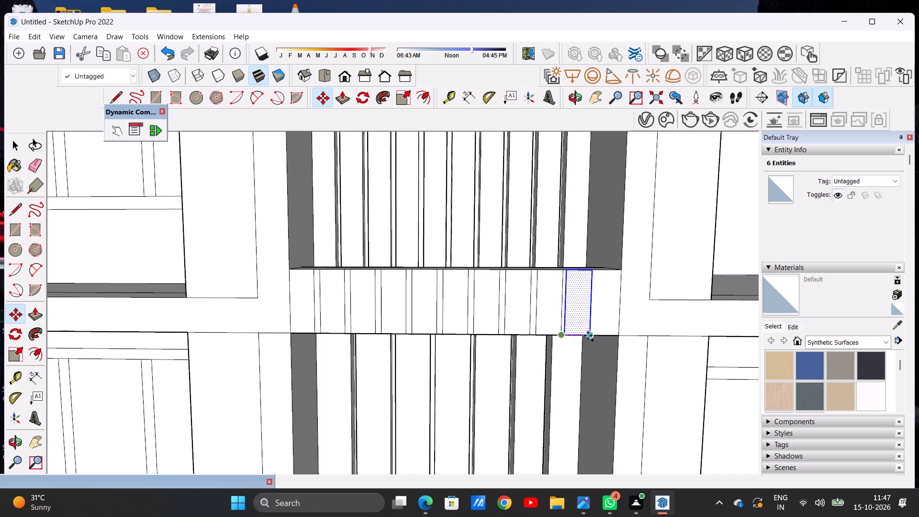
{"action": "left_click", "coordinate": [592, 335]}
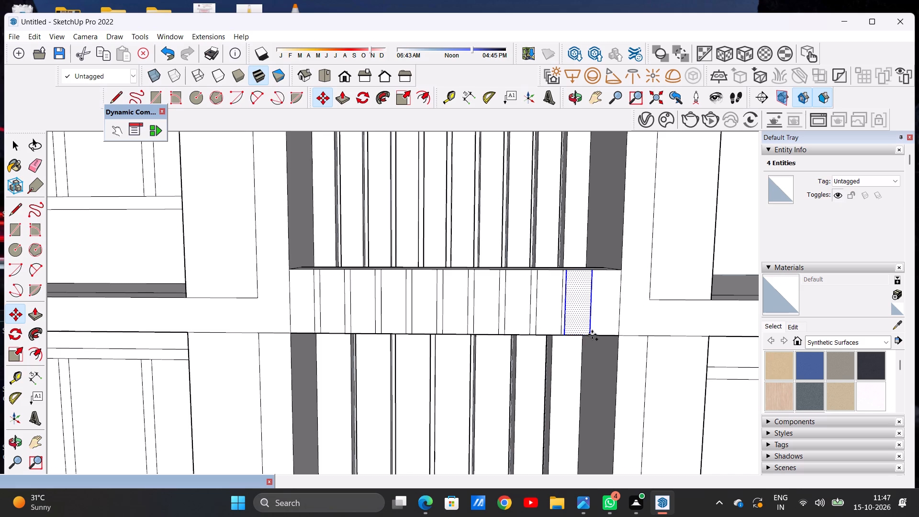
{"action": "left_click", "coordinate": [592, 335]}
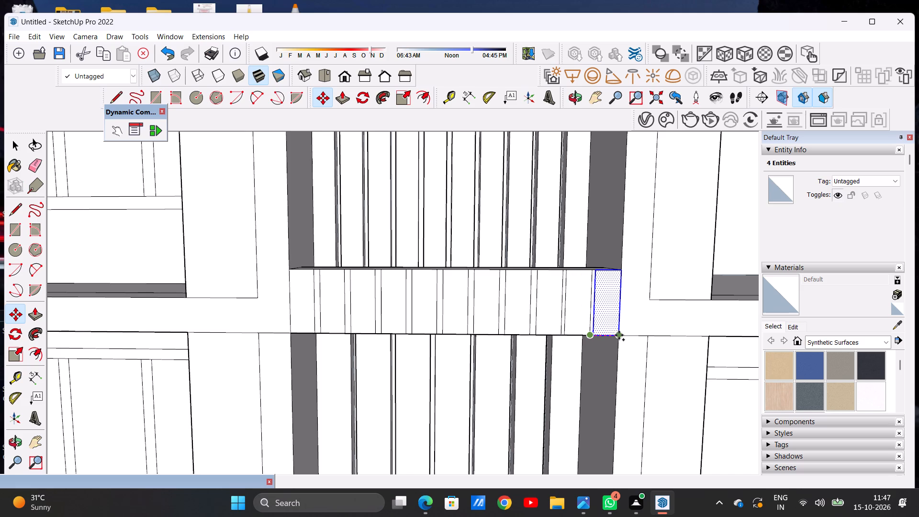
{"action": "left_click", "coordinate": [619, 335]}
{"action": "key", "text": "space"}
{"action": "scroll", "coordinate": [503, 336], "scroll_direction": "down", "scroll_amount": 16}
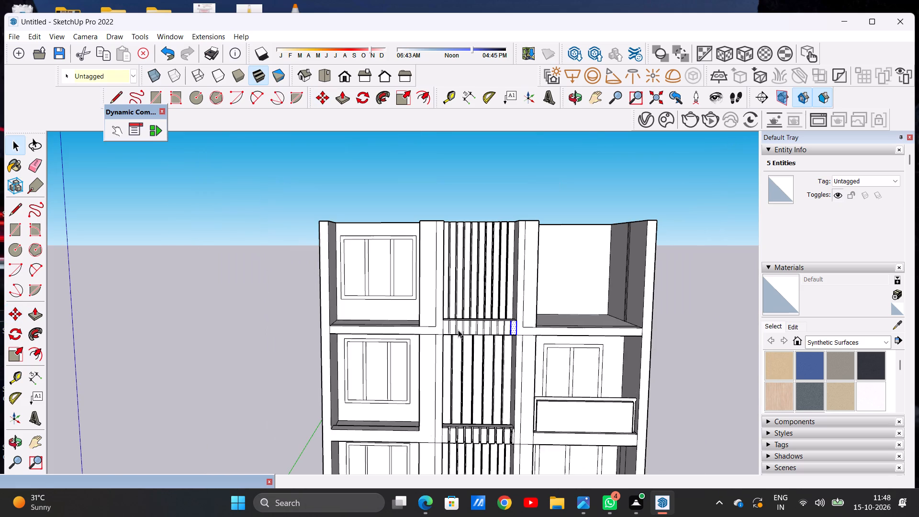
{"action": "scroll", "coordinate": [458, 330], "scroll_direction": "down", "scroll_amount": 1}
{"action": "left_click", "coordinate": [474, 172]}
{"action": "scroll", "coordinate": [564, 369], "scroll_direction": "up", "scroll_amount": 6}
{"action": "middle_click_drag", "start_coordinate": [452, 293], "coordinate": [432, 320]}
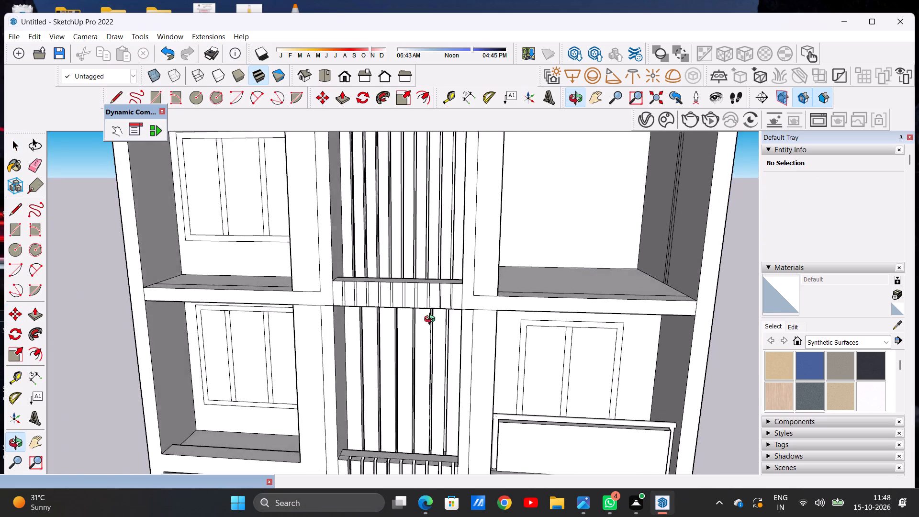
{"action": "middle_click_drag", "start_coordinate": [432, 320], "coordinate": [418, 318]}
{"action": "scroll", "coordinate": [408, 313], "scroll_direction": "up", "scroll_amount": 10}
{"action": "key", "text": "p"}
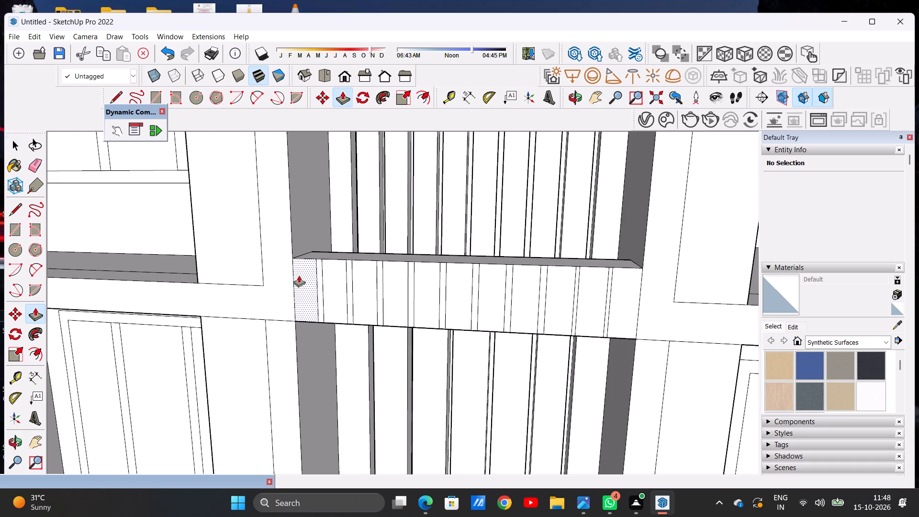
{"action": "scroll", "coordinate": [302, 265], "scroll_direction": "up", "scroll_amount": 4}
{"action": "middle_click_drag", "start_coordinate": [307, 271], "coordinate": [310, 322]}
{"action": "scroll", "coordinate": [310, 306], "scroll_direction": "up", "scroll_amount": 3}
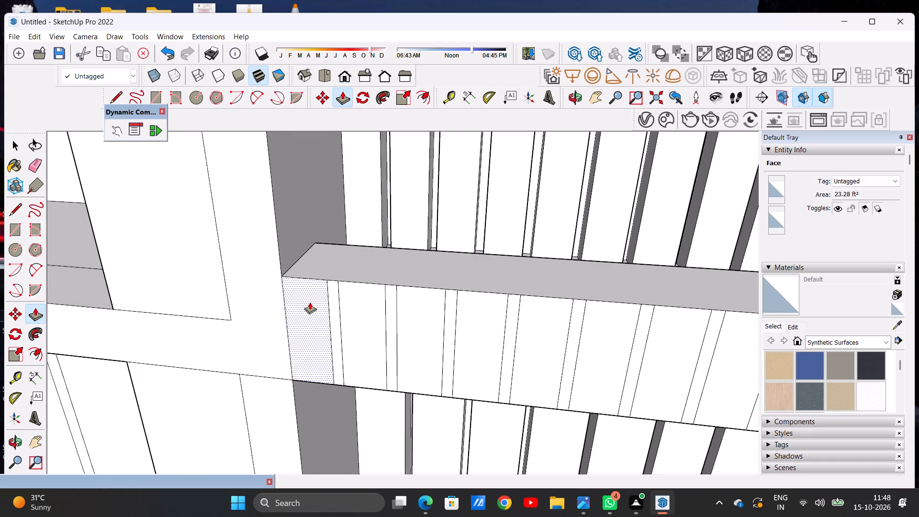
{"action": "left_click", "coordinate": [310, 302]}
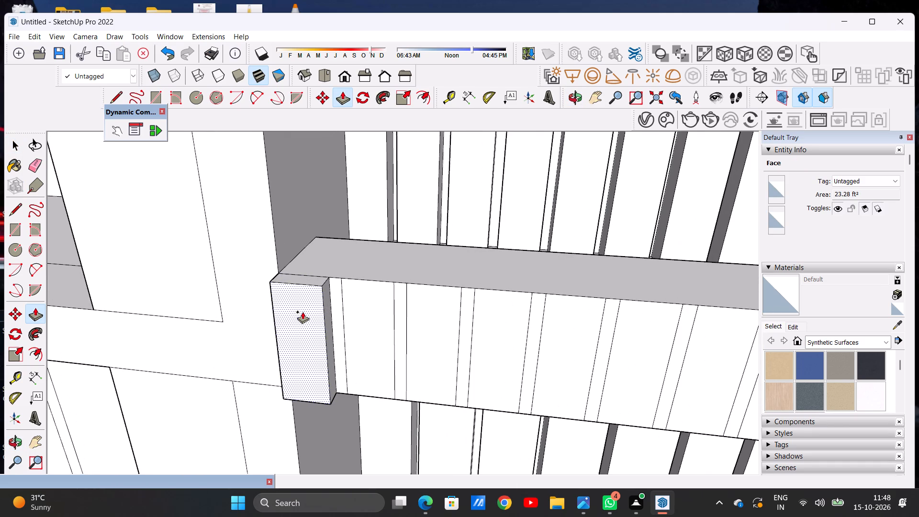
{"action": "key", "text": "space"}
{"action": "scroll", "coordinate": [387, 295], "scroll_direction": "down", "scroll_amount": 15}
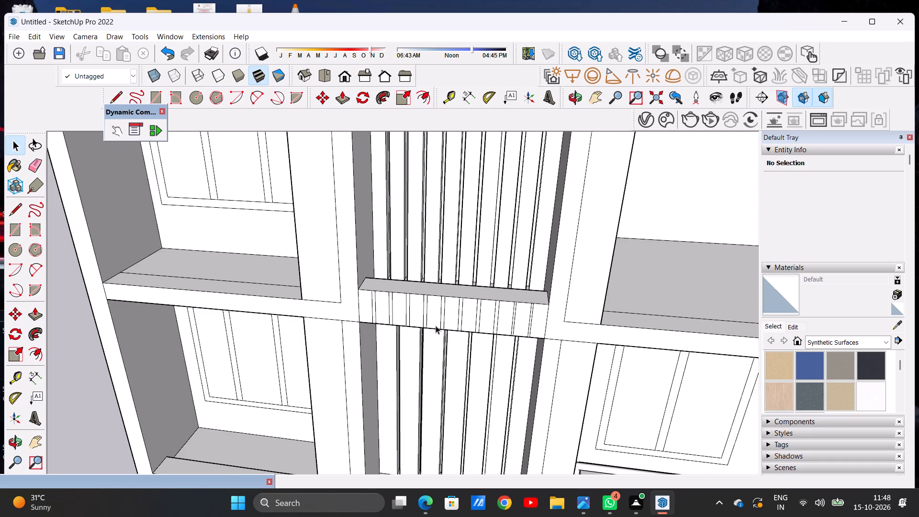
Undo the strip copies, their array and the dividing line on the top-floor ledge front, back to a plain face.
{"action": "middle_click_drag", "start_coordinate": [446, 340], "coordinate": [449, 307]}
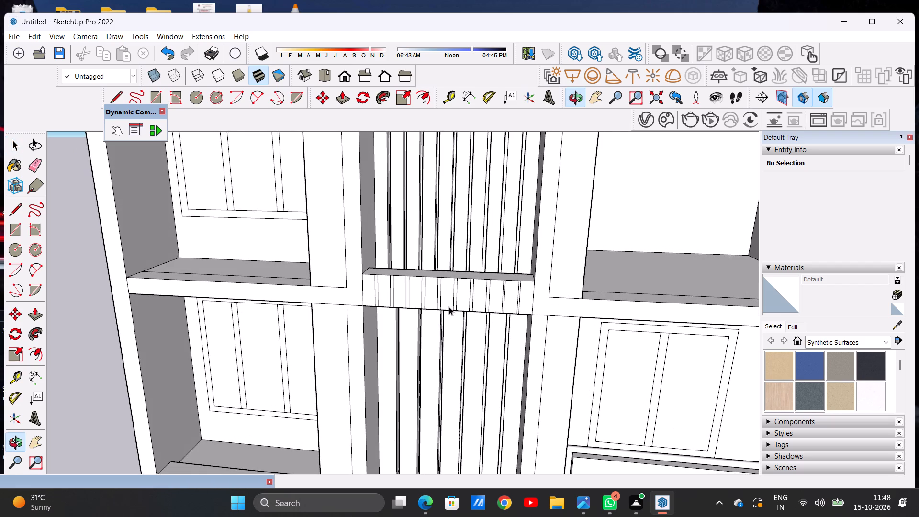
{"action": "key", "text": "ctrl+z"}
{"action": "key", "text": "ctrl+z"}
{"action": "key", "text": "ctrl+z"}
{"action": "key", "text": "ctrl+z"}
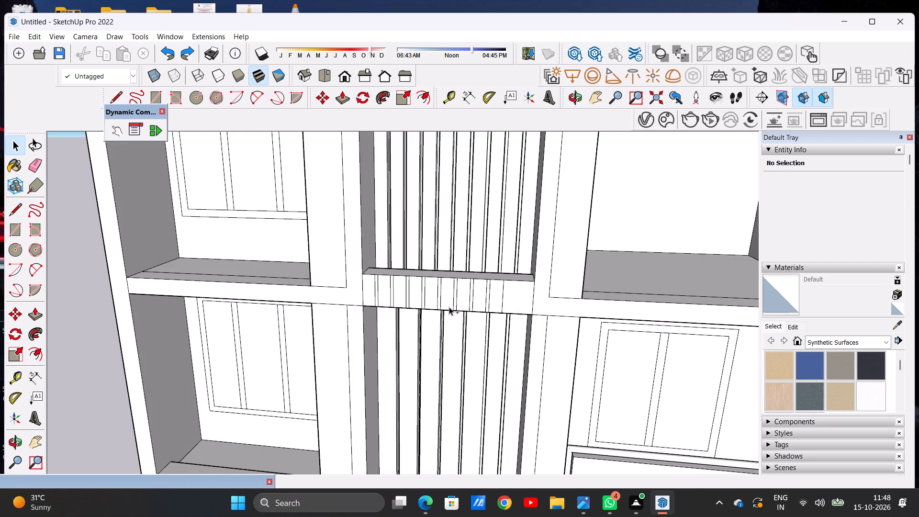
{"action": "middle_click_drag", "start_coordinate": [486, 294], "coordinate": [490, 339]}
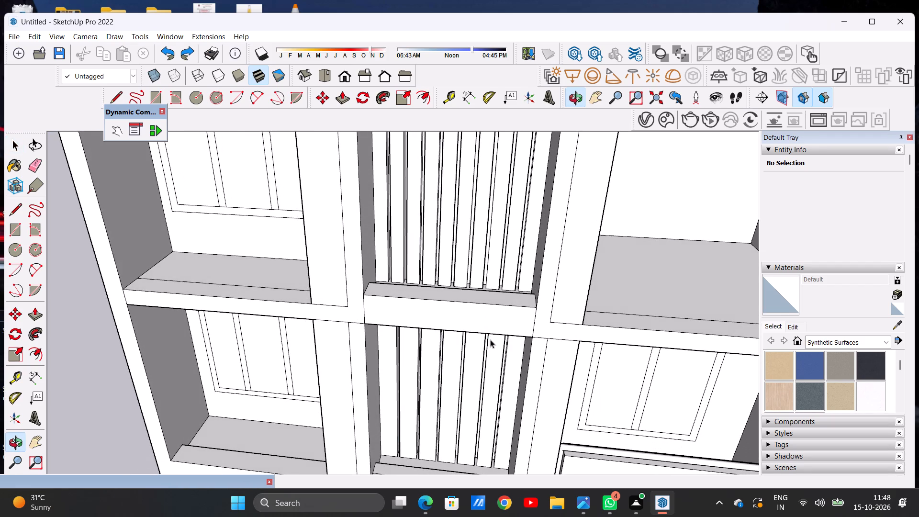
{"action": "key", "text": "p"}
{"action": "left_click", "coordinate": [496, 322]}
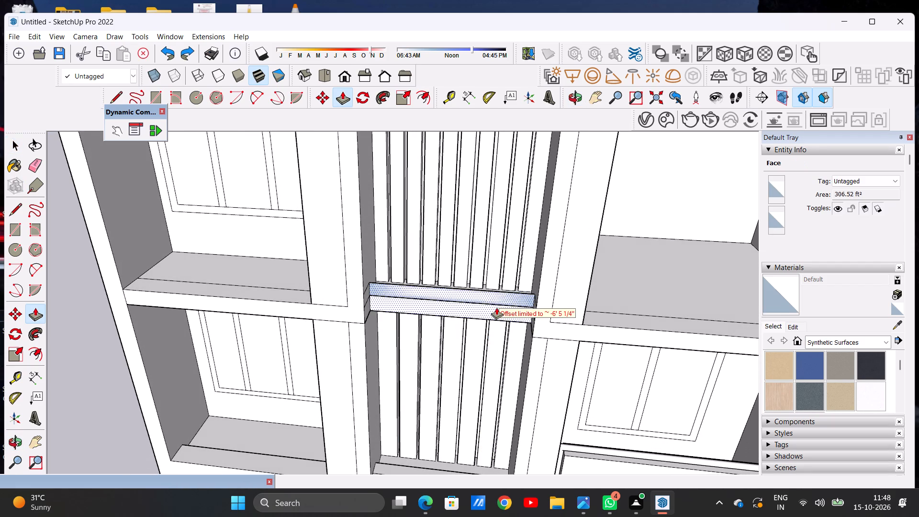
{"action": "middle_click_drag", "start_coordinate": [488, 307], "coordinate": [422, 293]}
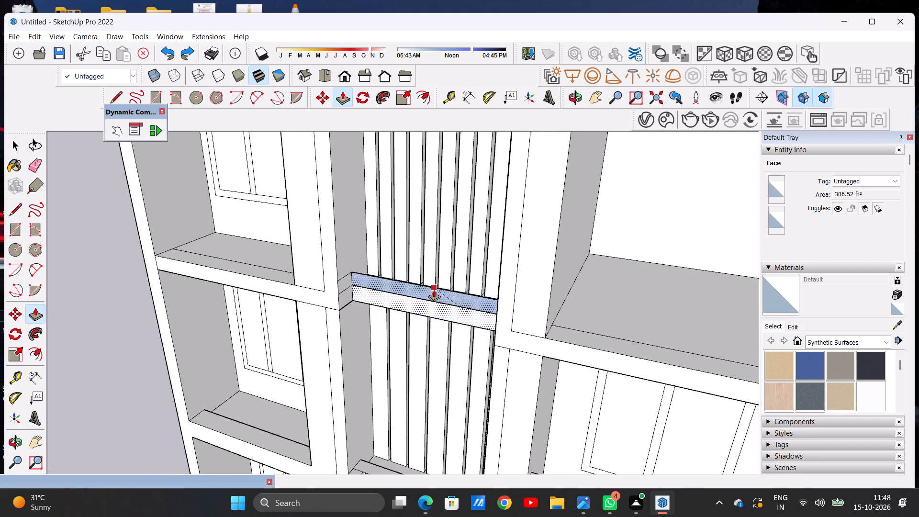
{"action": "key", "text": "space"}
Push the plain front face of the top-floor central ledge back slightly, recessing it between the two pillars.
{"action": "scroll", "coordinate": [372, 243], "scroll_direction": "up", "scroll_amount": 6}
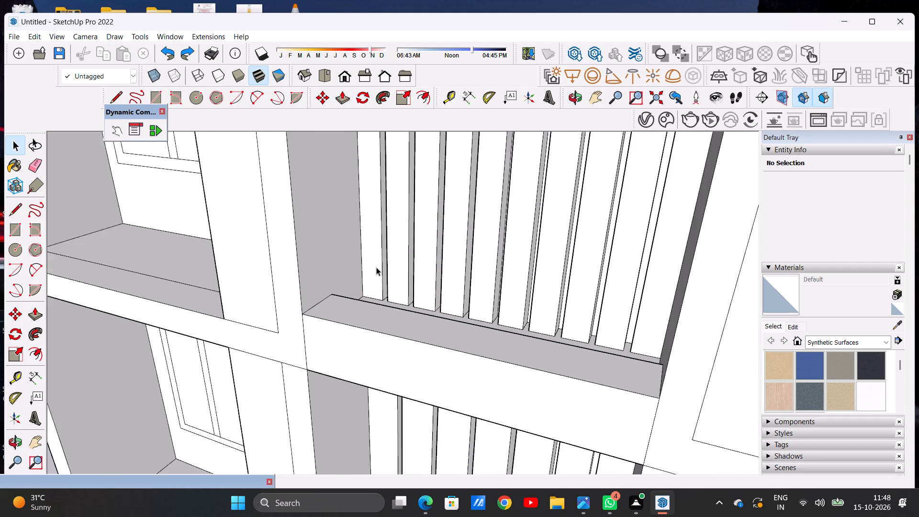
{"action": "middle_click_drag", "start_coordinate": [358, 345], "coordinate": [391, 305]}
{"action": "key", "text": "p"}
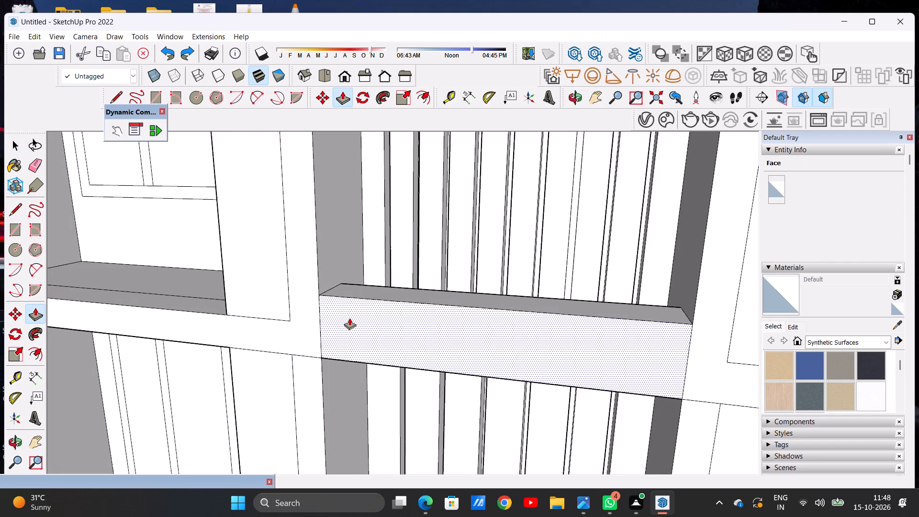
{"action": "left_click", "coordinate": [349, 318]}
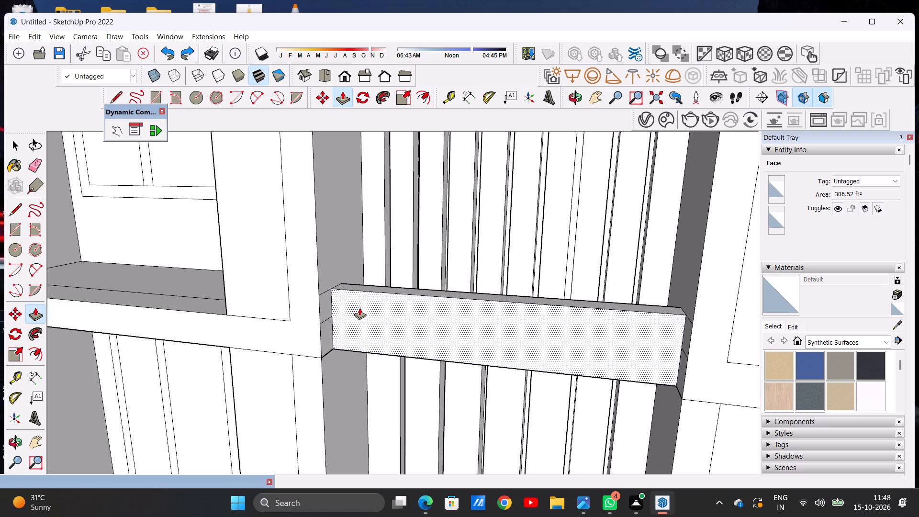
{"action": "left_click", "coordinate": [359, 308]}
{"action": "key", "text": "space"}
Erase the leftover edge lines on the inner sides of the left and right pillars beside the recessed ledge.
{"action": "scroll", "coordinate": [371, 344], "scroll_direction": "down", "scroll_amount": 8}
{"action": "middle_click_drag", "start_coordinate": [416, 314], "coordinate": [489, 461]}
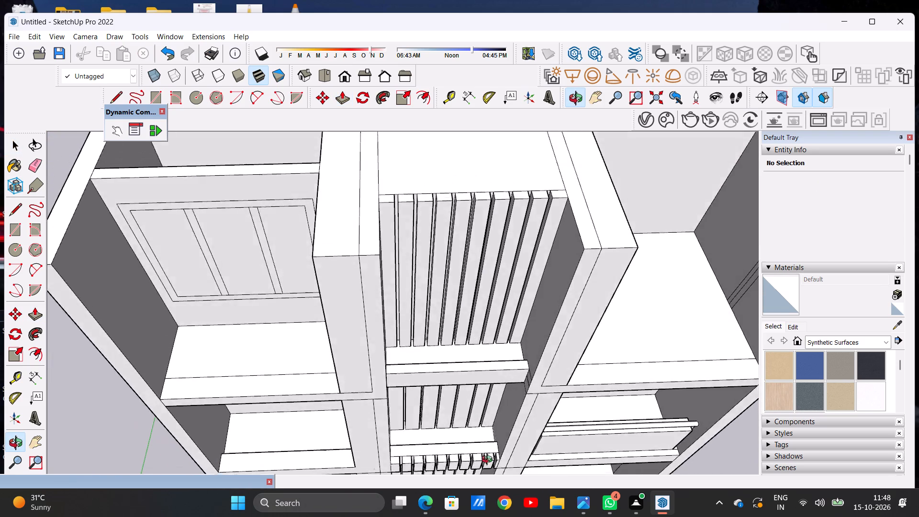
{"action": "middle_click_drag", "start_coordinate": [489, 461], "coordinate": [462, 314]}
{"action": "scroll", "coordinate": [358, 364], "scroll_direction": "up", "scroll_amount": 7}
{"action": "middle_click_drag", "start_coordinate": [432, 322], "coordinate": [328, 362]}
{"action": "scroll", "coordinate": [325, 345], "scroll_direction": "up", "scroll_amount": 7}
{"action": "key", "text": "e"}
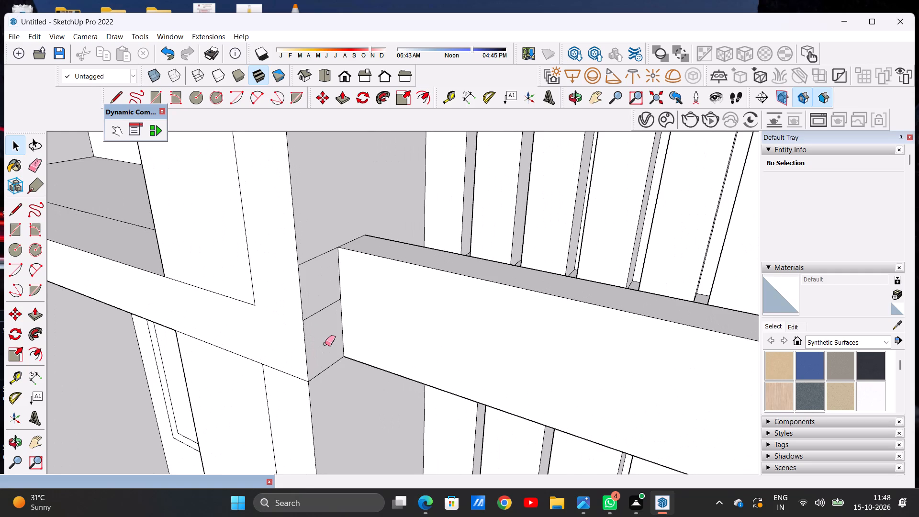
{"action": "left_click_drag", "start_coordinate": [321, 302], "coordinate": [326, 315]}
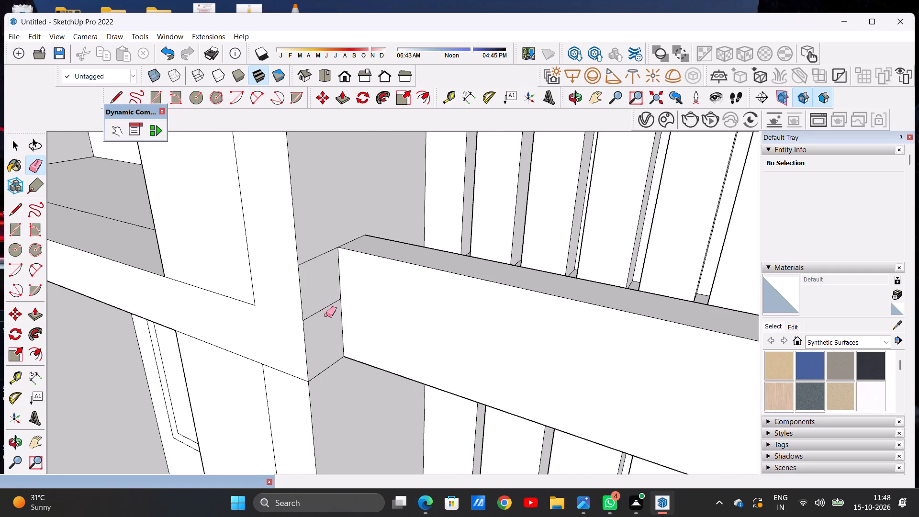
{"action": "left_click_drag", "start_coordinate": [326, 315], "coordinate": [326, 316]}
{"action": "scroll", "coordinate": [333, 318], "scroll_direction": "down", "scroll_amount": 14}
{"action": "middle_click_drag", "start_coordinate": [357, 407], "coordinate": [574, 385]}
{"action": "scroll", "coordinate": [586, 327], "scroll_direction": "up", "scroll_amount": 3}
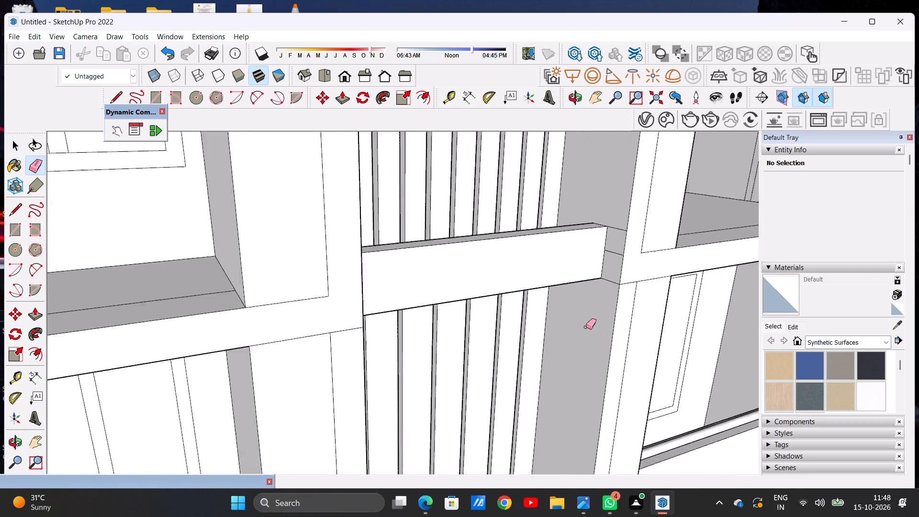
{"action": "scroll", "coordinate": [586, 327], "scroll_direction": "up", "scroll_amount": 6}
{"action": "left_click_drag", "start_coordinate": [625, 218], "coordinate": [627, 238]}
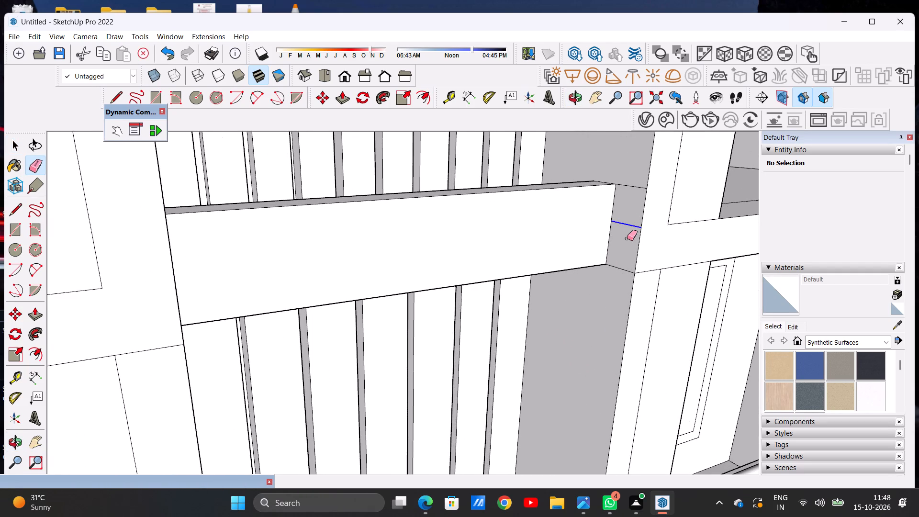
{"action": "key", "text": "space"}
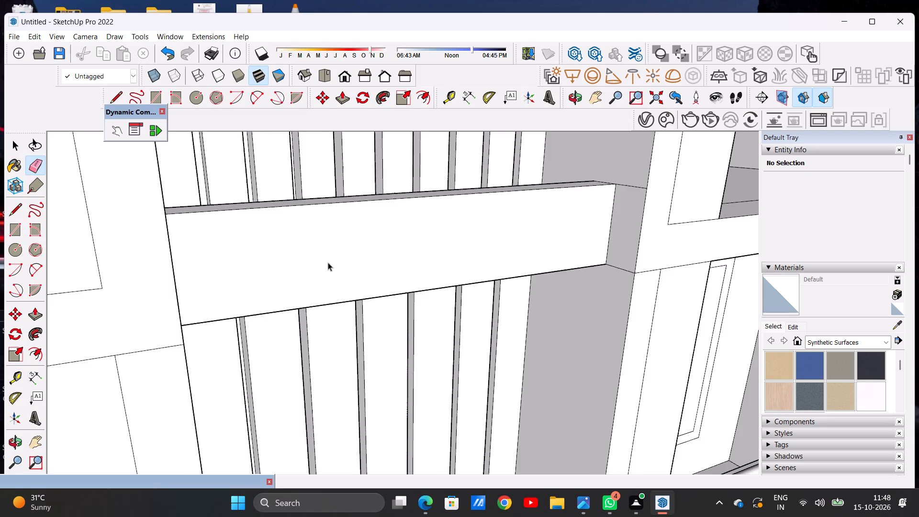
Draw a vertical line across the recessed ledge front near its left end, marking off a narrow strip.
{"action": "scroll", "coordinate": [346, 274], "scroll_direction": "down", "scroll_amount": 9}
{"action": "middle_click_drag", "start_coordinate": [404, 298], "coordinate": [324, 270]}
{"action": "scroll", "coordinate": [264, 245], "scroll_direction": "up", "scroll_amount": 4}
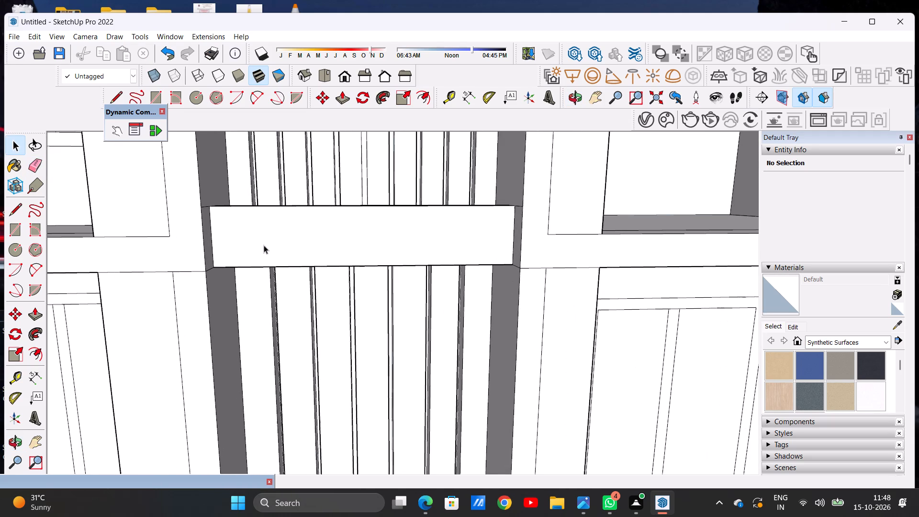
{"action": "key", "text": "l"}
{"action": "scroll", "coordinate": [241, 270], "scroll_direction": "up", "scroll_amount": 5}
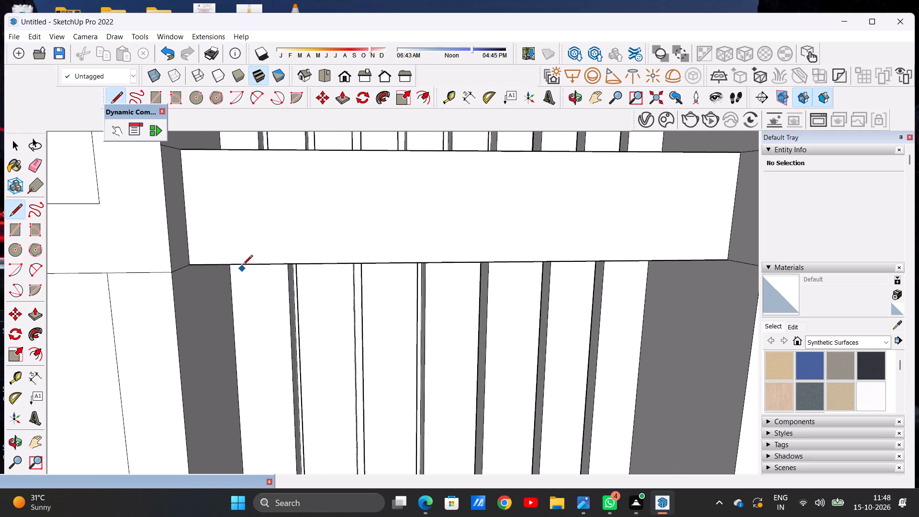
{"action": "left_click", "coordinate": [223, 149]}
{"action": "left_click", "coordinate": [231, 264]}
{"action": "key", "text": "space"}
Copy the narrow strip along the recessed ledge front with a small gap, and array it as 9 copies.
{"action": "scroll", "coordinate": [280, 227], "scroll_direction": "down", "scroll_amount": 8}
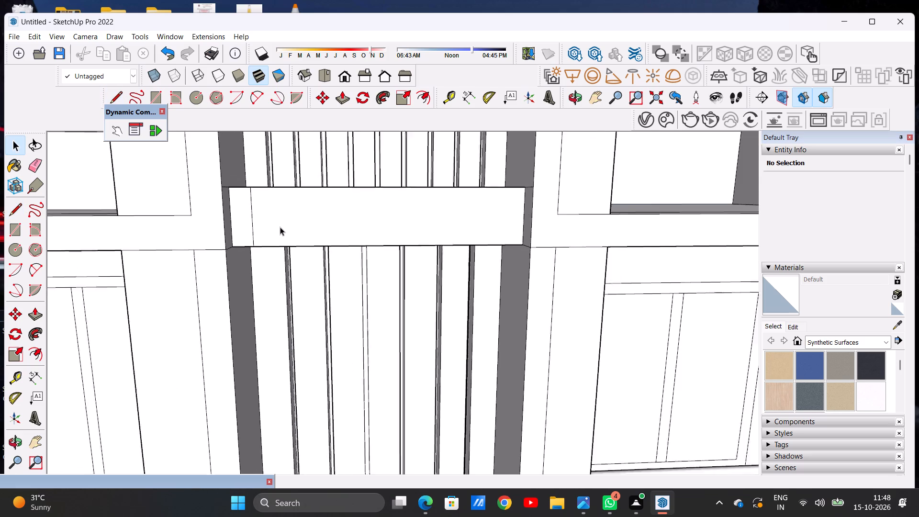
{"action": "scroll", "coordinate": [280, 227], "scroll_direction": "down", "scroll_amount": 3}
{"action": "double_click", "coordinate": [249, 232]}
{"action": "scroll", "coordinate": [330, 224], "scroll_direction": "up", "scroll_amount": 5}
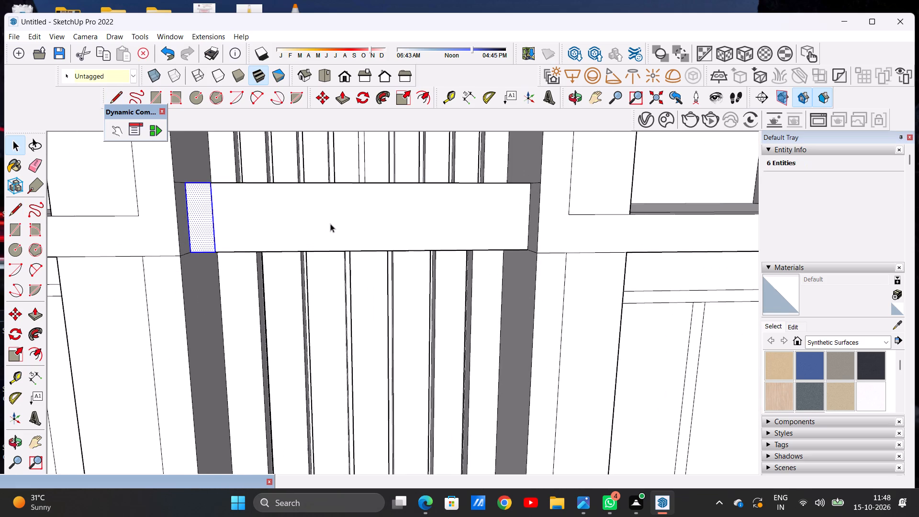
{"action": "key", "text": "m"}
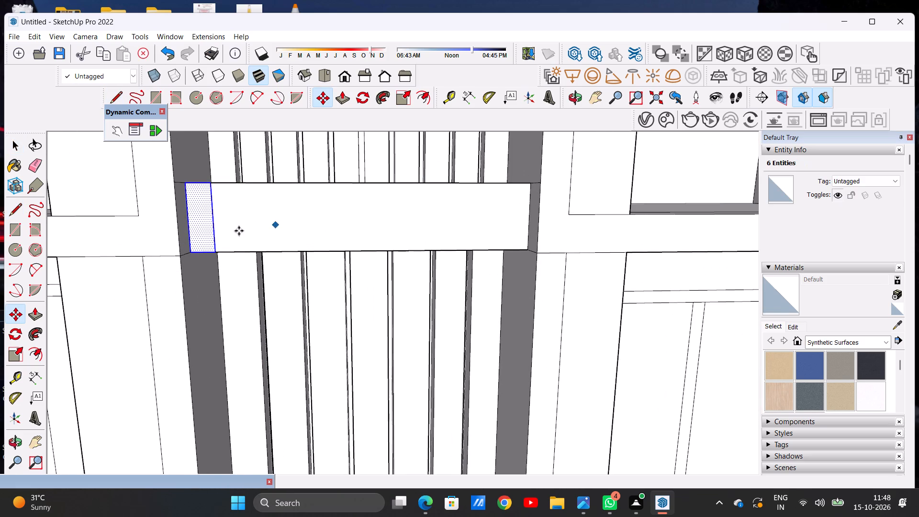
{"action": "scroll", "coordinate": [214, 252], "scroll_direction": "up", "scroll_amount": 5}
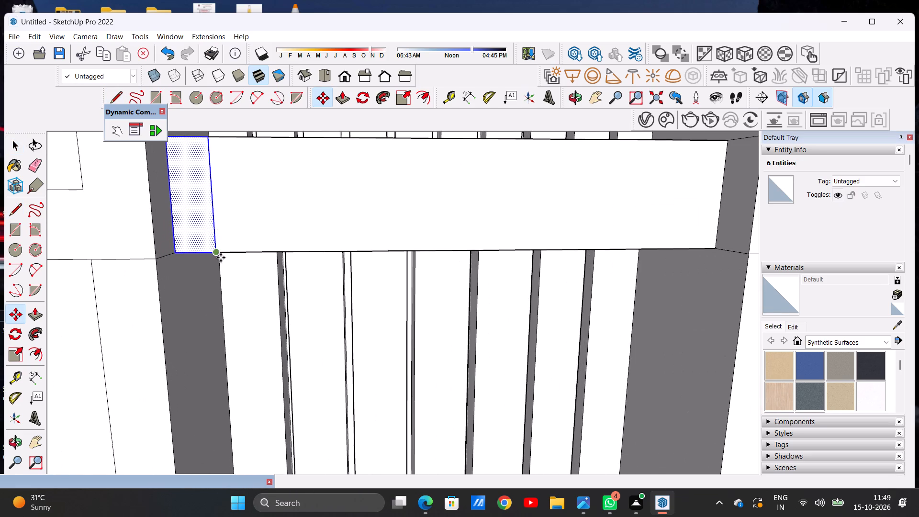
{"action": "left_click", "coordinate": [217, 254]}
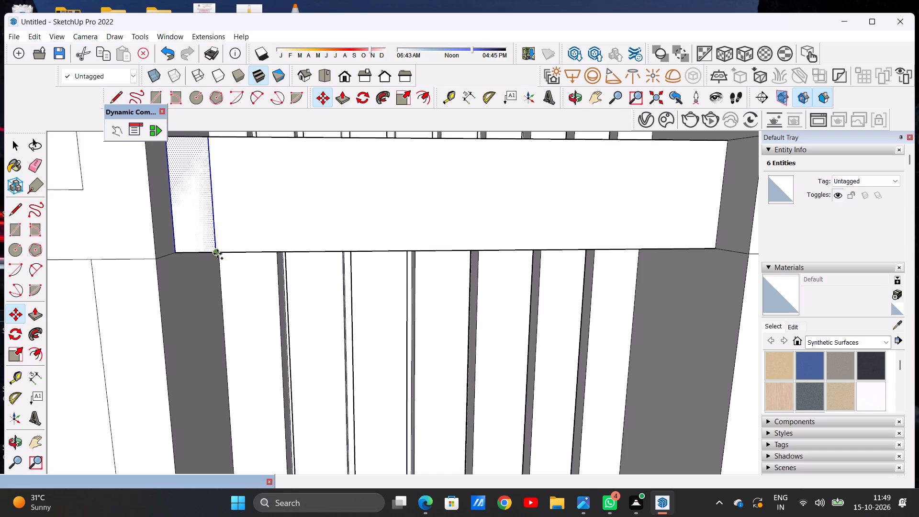
{"action": "left_click", "coordinate": [261, 255]}
{"action": "key", "text": "shift+asterisk"}
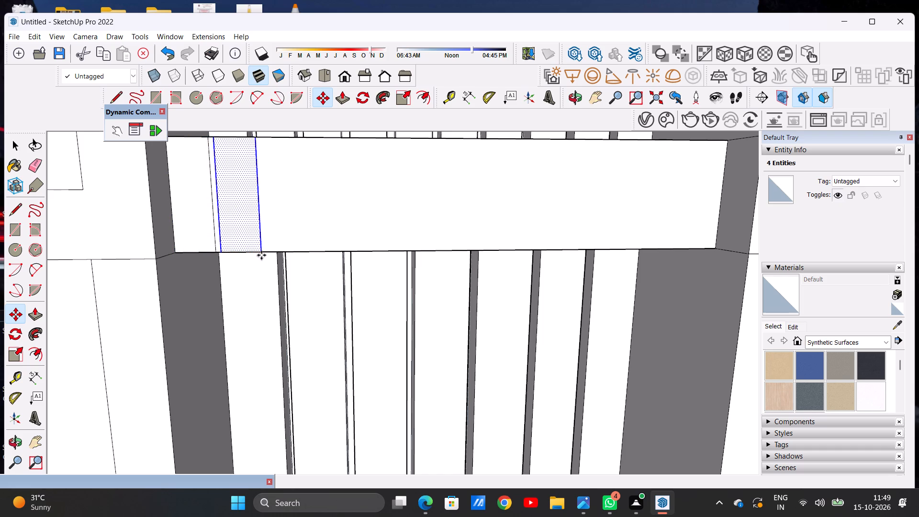
{"action": "key", "text": "9"}
{"action": "key", "text": "Return"}
{"action": "key", "text": "space"}
Copy the last narrow strip two more times along the recessed ledge front toward the right pillar, leaving small gaps.
{"action": "scroll", "coordinate": [261, 256], "scroll_direction": "down", "scroll_amount": 2}
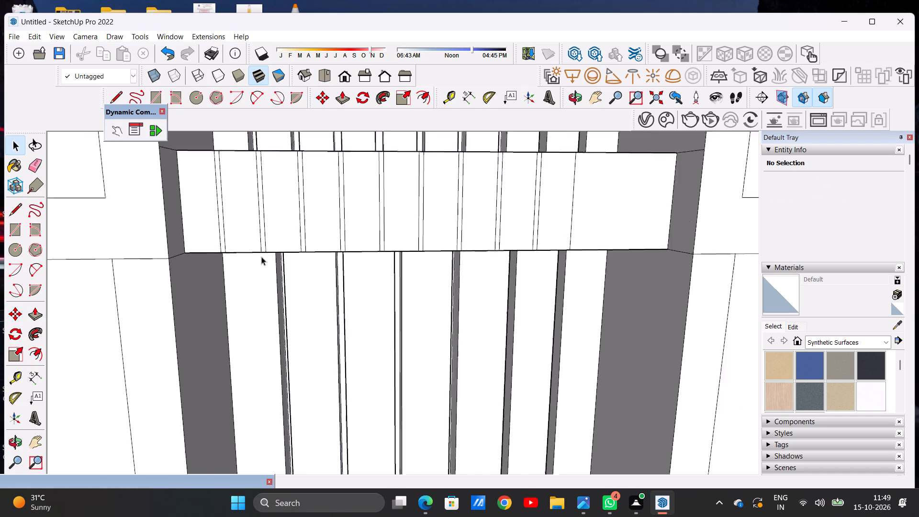
{"action": "scroll", "coordinate": [261, 257], "scroll_direction": "down", "scroll_amount": 10}
{"action": "scroll", "coordinate": [378, 227], "scroll_direction": "up", "scroll_amount": 11}
{"action": "double_click", "coordinate": [317, 268]}
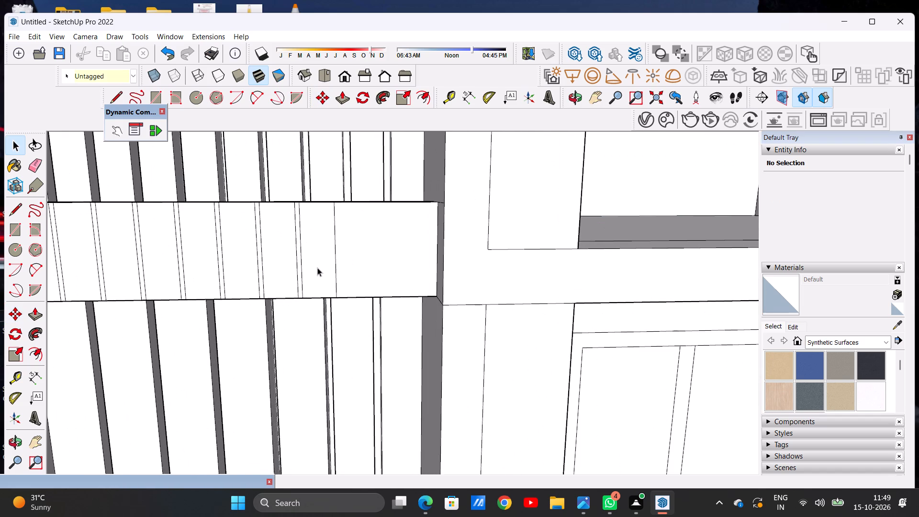
{"action": "key", "text": "m"}
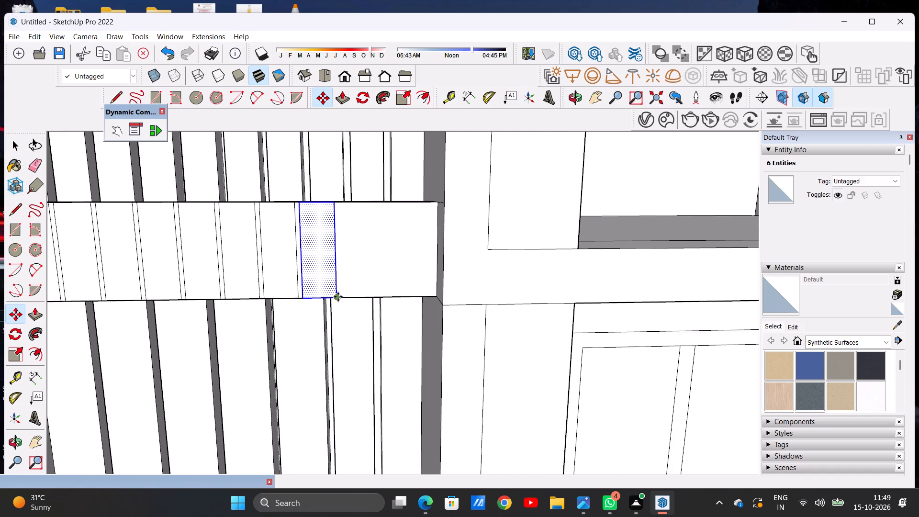
{"action": "left_click", "coordinate": [338, 297]}
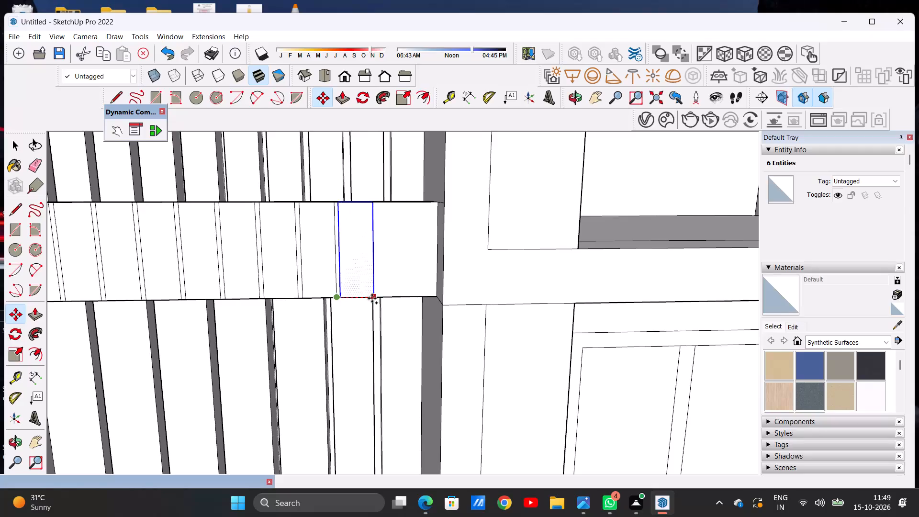
{"action": "left_click", "coordinate": [376, 297]}
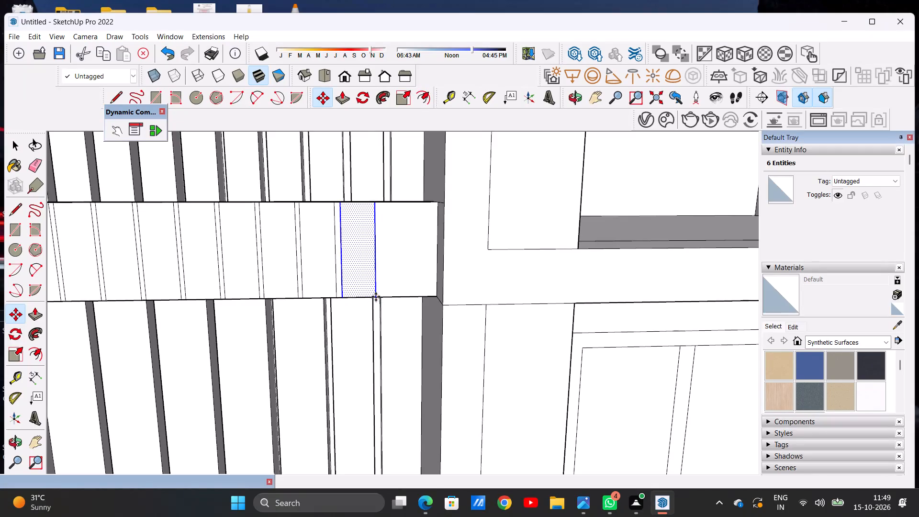
{"action": "left_click", "coordinate": [376, 298]}
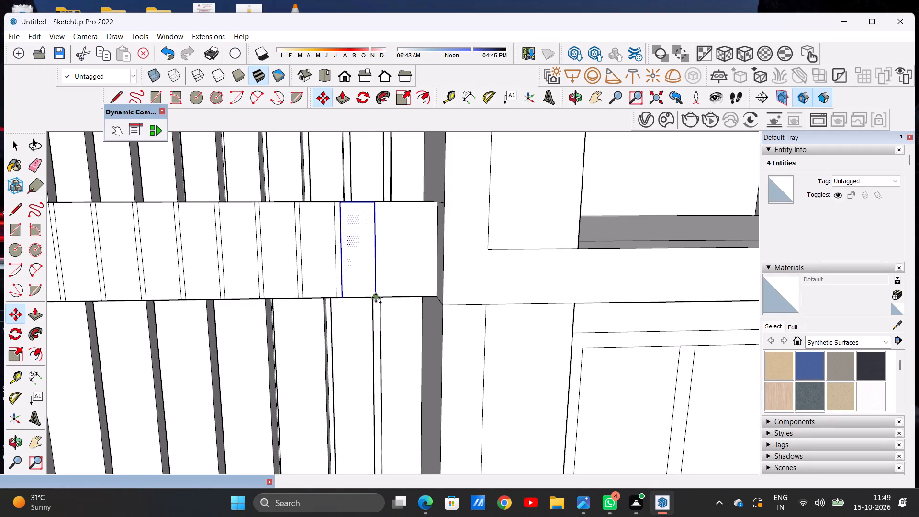
{"action": "left_click", "coordinate": [413, 292]}
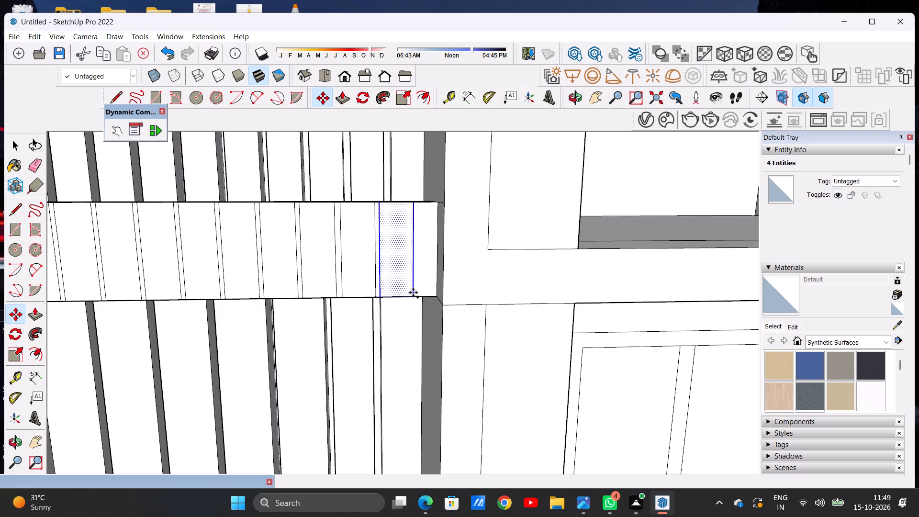
{"action": "key", "text": "space"}
{"action": "scroll", "coordinate": [413, 293], "scroll_direction": "down", "scroll_amount": 14}
{"action": "scroll", "coordinate": [399, 260], "scroll_direction": "down", "scroll_amount": 9}
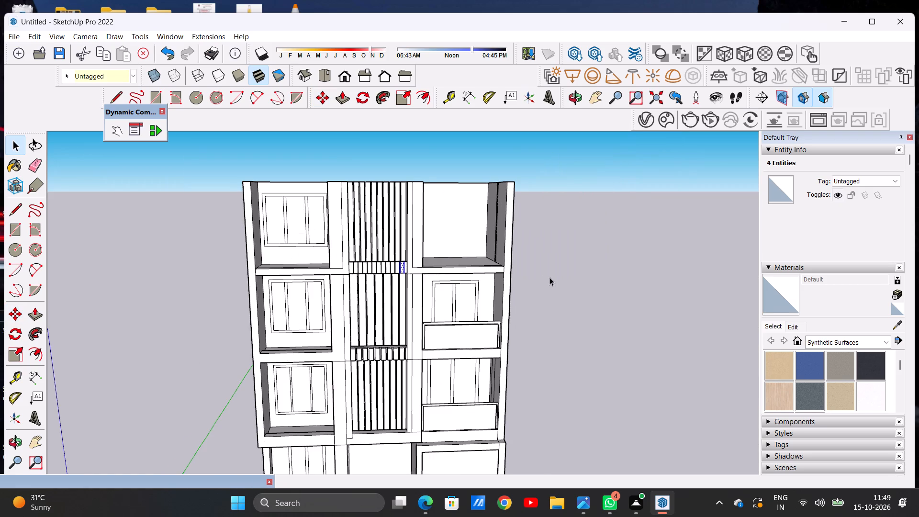
{"action": "left_click", "coordinate": [551, 278]}
Draw a vertical line across the ledge front just left of the last strip edge, forming one more thin gap near the right pillar.
{"action": "scroll", "coordinate": [391, 255], "scroll_direction": "up", "scroll_amount": 10}
{"action": "scroll", "coordinate": [454, 297], "scroll_direction": "down", "scroll_amount": 1}
{"action": "scroll", "coordinate": [455, 297], "scroll_direction": "up", "scroll_amount": 3}
{"action": "middle_click_drag", "start_coordinate": [411, 298], "coordinate": [401, 293]}
{"action": "scroll", "coordinate": [400, 277], "scroll_direction": "up", "scroll_amount": 12}
{"action": "key", "text": "l"}
{"action": "scroll", "coordinate": [389, 266], "scroll_direction": "up", "scroll_amount": 3}
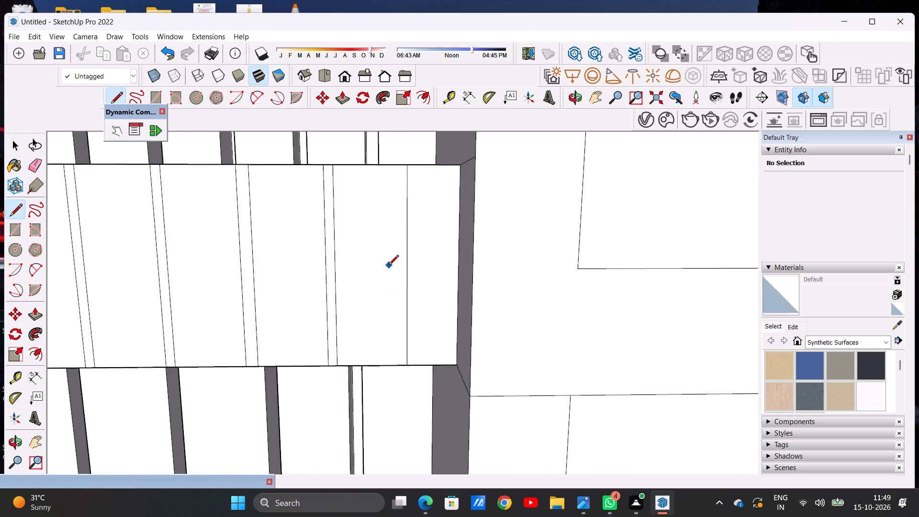
{"action": "scroll", "coordinate": [389, 266], "scroll_direction": "up", "scroll_amount": 2}
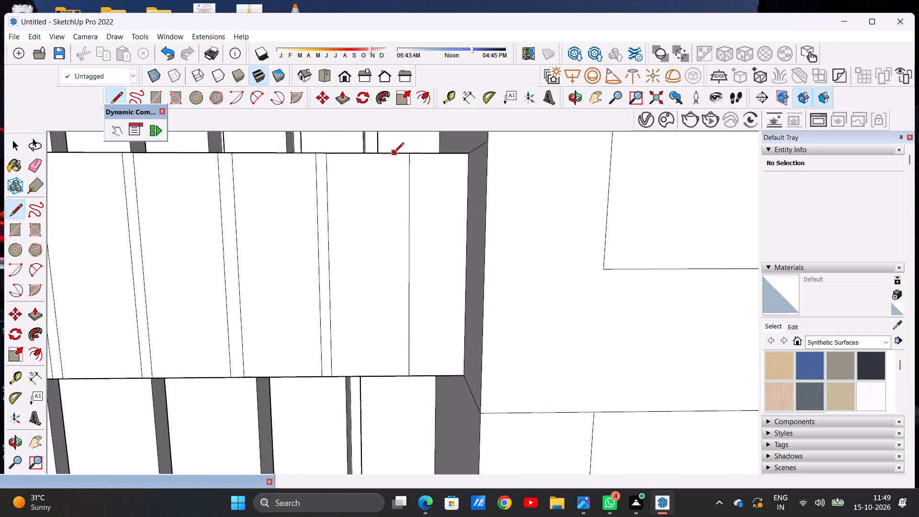
{"action": "left_click", "coordinate": [398, 154]}
{"action": "left_click", "coordinate": [396, 376]}
{"action": "key", "text": "space"}
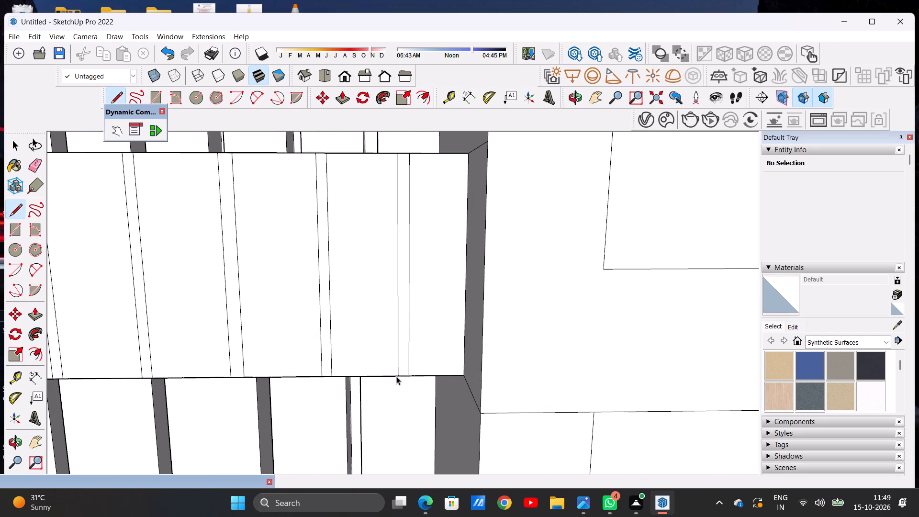
Push/Pull the first four strips from the left end of the ledge outward, flush with the front of the pillars.
{"action": "scroll", "coordinate": [553, 319], "scroll_direction": "down", "scroll_amount": 18}
{"action": "middle_click_drag", "start_coordinate": [436, 323], "coordinate": [357, 395]}
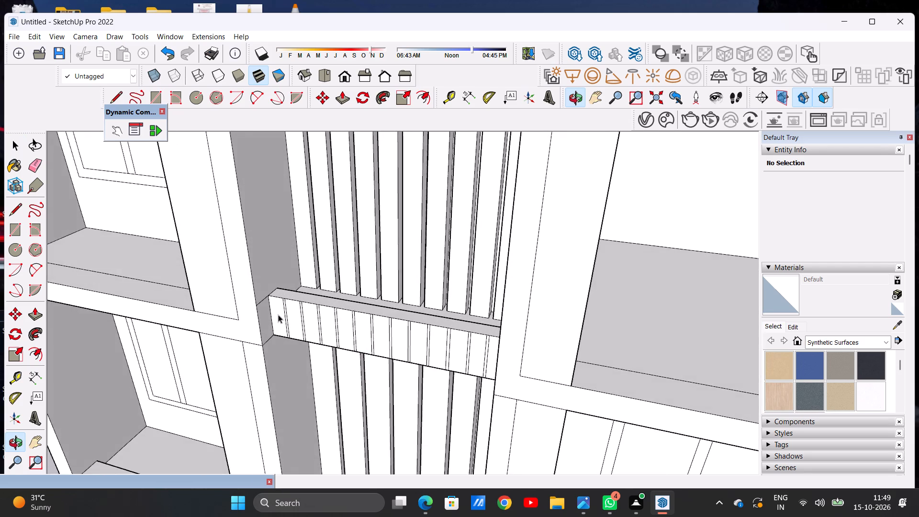
{"action": "scroll", "coordinate": [278, 314], "scroll_direction": "up", "scroll_amount": 8}
{"action": "key", "text": "p"}
{"action": "scroll", "coordinate": [274, 295], "scroll_direction": "up", "scroll_amount": 7}
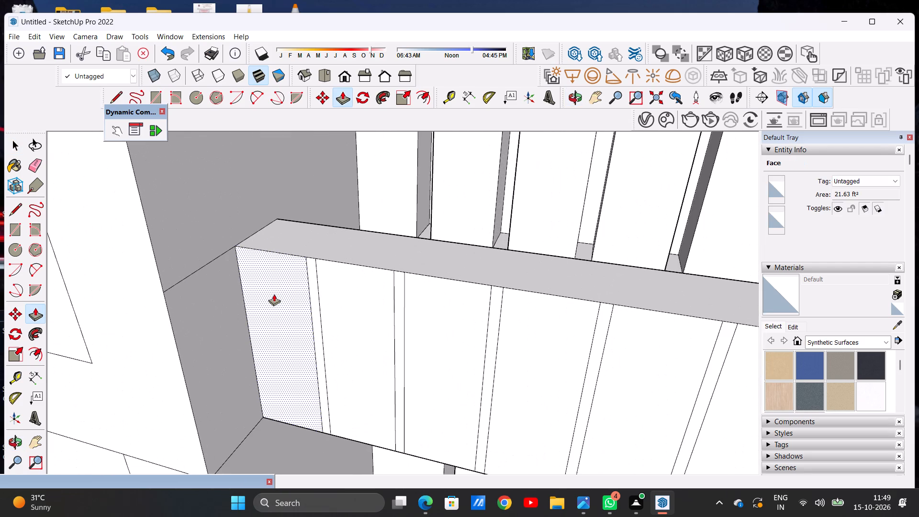
{"action": "left_click", "coordinate": [274, 293]}
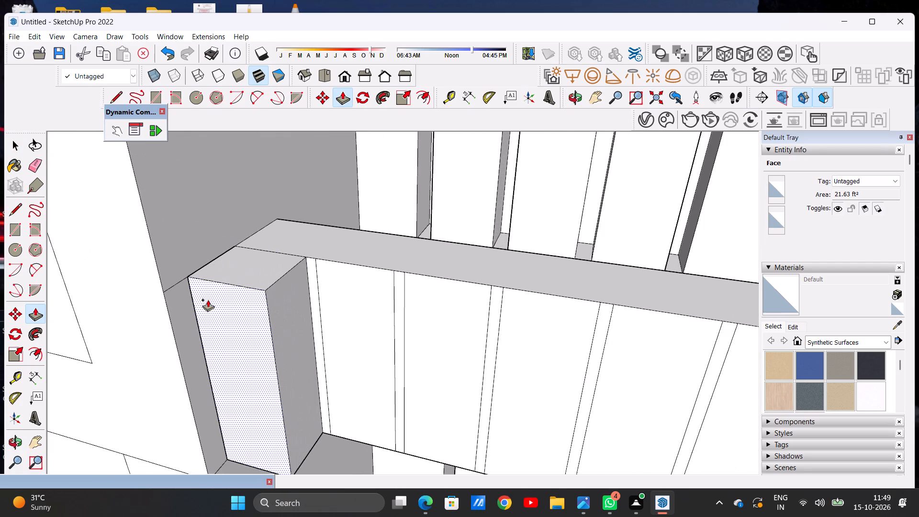
{"action": "left_click", "coordinate": [164, 291]}
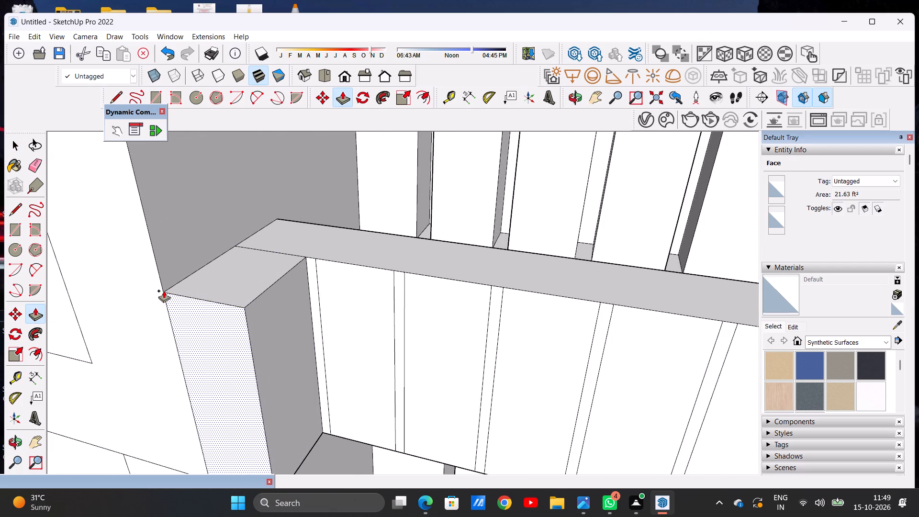
{"action": "scroll", "coordinate": [226, 308], "scroll_direction": "down", "scroll_amount": 6}
{"action": "middle_click_drag", "start_coordinate": [254, 337], "coordinate": [320, 324]}
{"action": "scroll", "coordinate": [319, 312], "scroll_direction": "up", "scroll_amount": 5}
{"action": "left_click", "coordinate": [319, 309]}
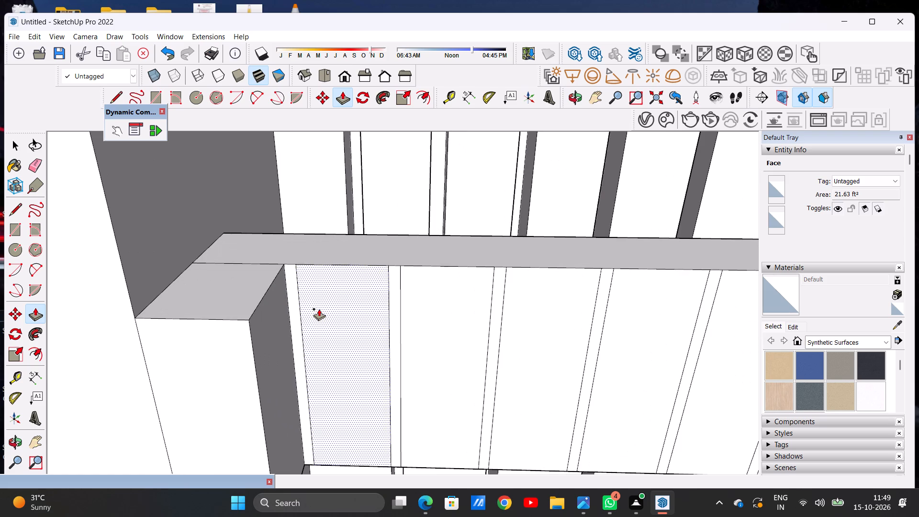
{"action": "left_click", "coordinate": [250, 323]}
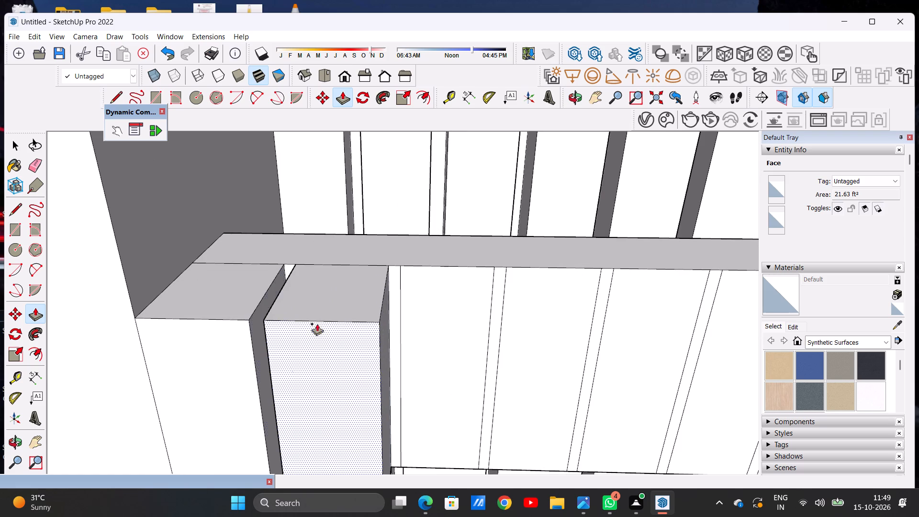
{"action": "left_click", "coordinate": [426, 285]}
{"action": "left_click", "coordinate": [381, 329]}
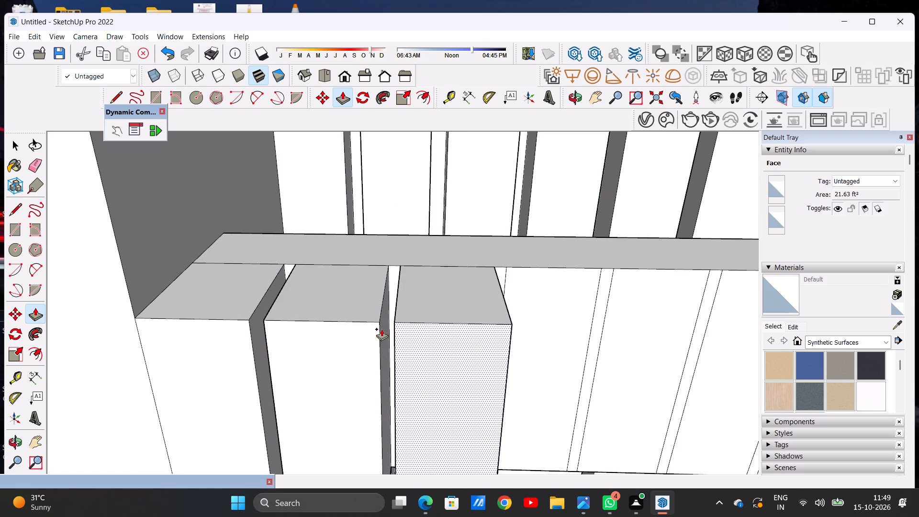
{"action": "left_click", "coordinate": [551, 283]}
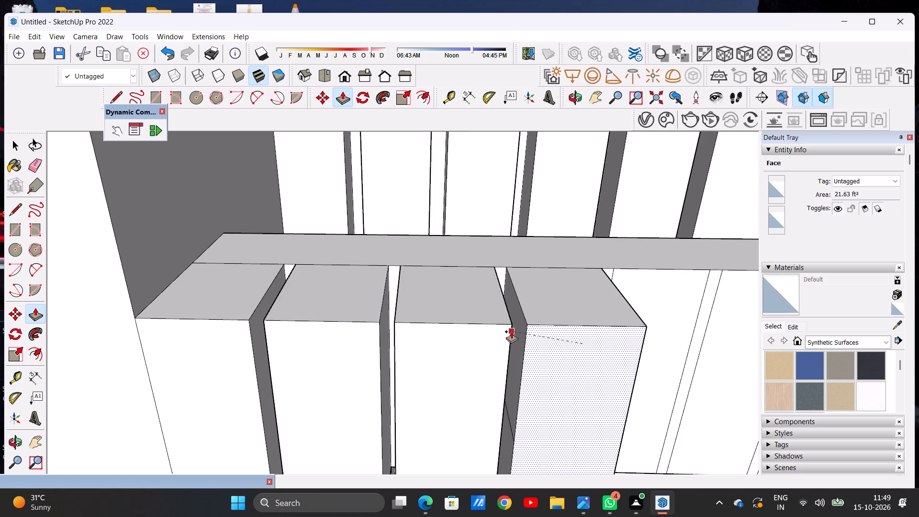
{"action": "left_click", "coordinate": [511, 323]}
Pull the fifth, sixth and seventh strips of the ledge front out to the same depth as the earlier ones.
{"action": "scroll", "coordinate": [363, 329], "scroll_direction": "down", "scroll_amount": 16}
{"action": "middle_click_drag", "start_coordinate": [425, 351], "coordinate": [381, 351]}
{"action": "scroll", "coordinate": [410, 333], "scroll_direction": "up", "scroll_amount": 7}
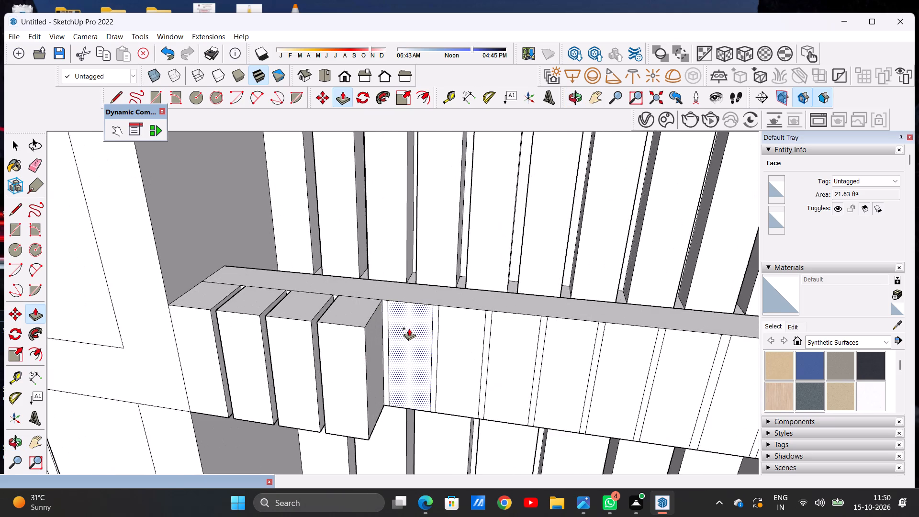
{"action": "left_click", "coordinate": [406, 323]}
{"action": "left_click", "coordinate": [359, 326]}
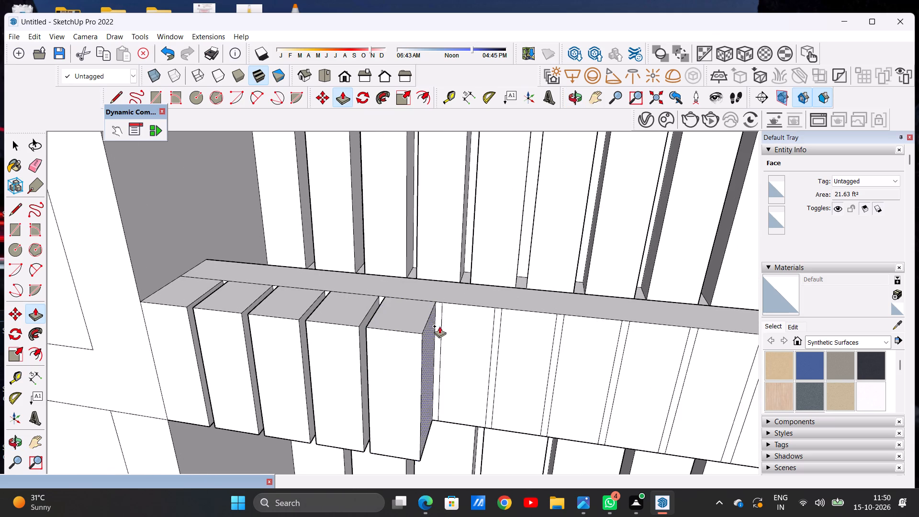
{"action": "left_click", "coordinate": [453, 314]}
{"action": "left_click", "coordinate": [417, 334]}
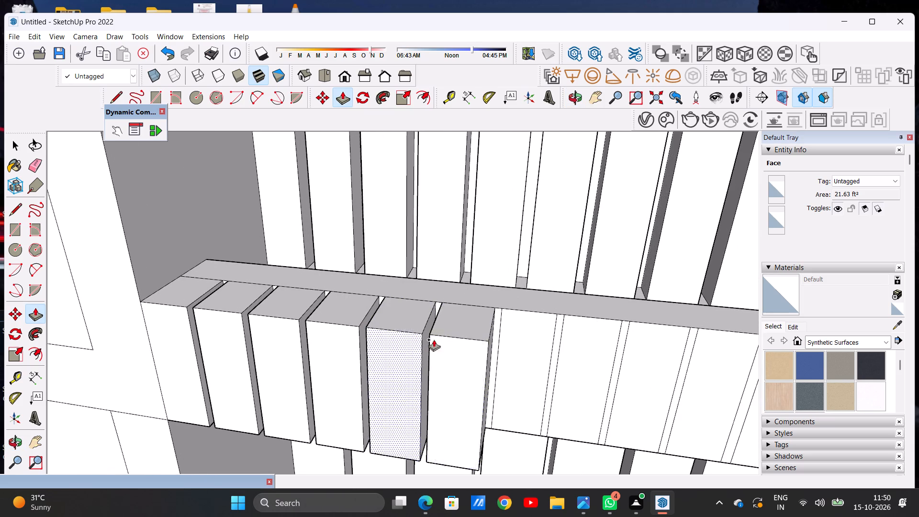
{"action": "left_click", "coordinate": [515, 323]}
{"action": "left_click", "coordinate": [489, 344]}
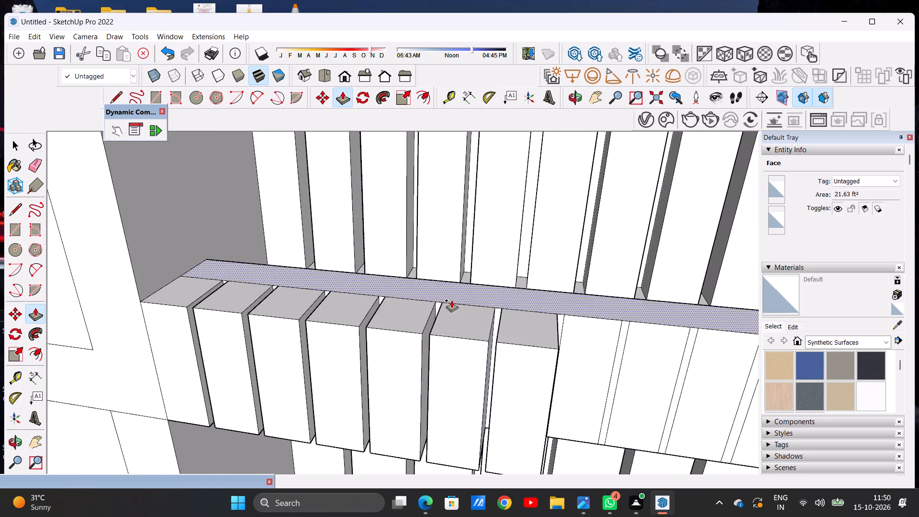
Pull the eighth, ninth and tenth strips of the ledge front out level with the neighbouring raised strips.
{"action": "scroll", "coordinate": [453, 299], "scroll_direction": "down", "scroll_amount": 13}
{"action": "middle_click_drag", "start_coordinate": [508, 383], "coordinate": [502, 361]}
{"action": "scroll", "coordinate": [493, 320], "scroll_direction": "up", "scroll_amount": 12}
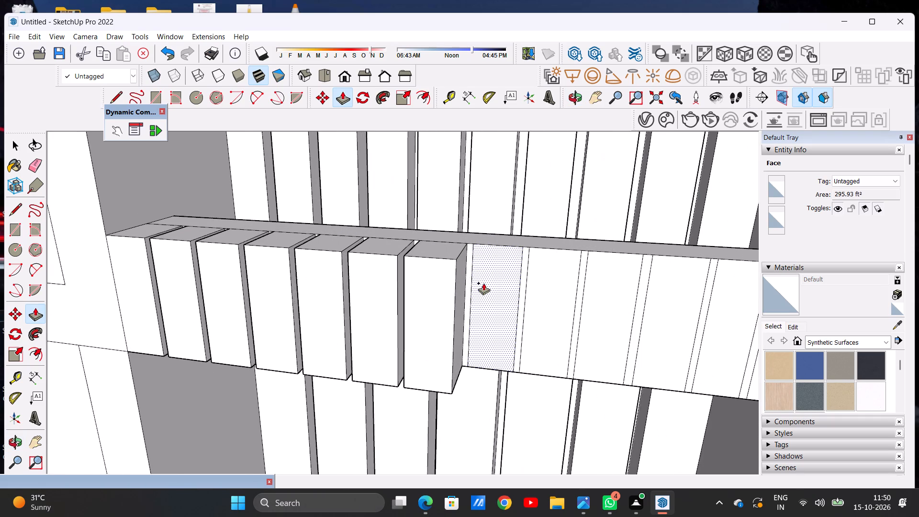
{"action": "left_click", "coordinate": [487, 259]}
{"action": "left_click", "coordinate": [453, 259]}
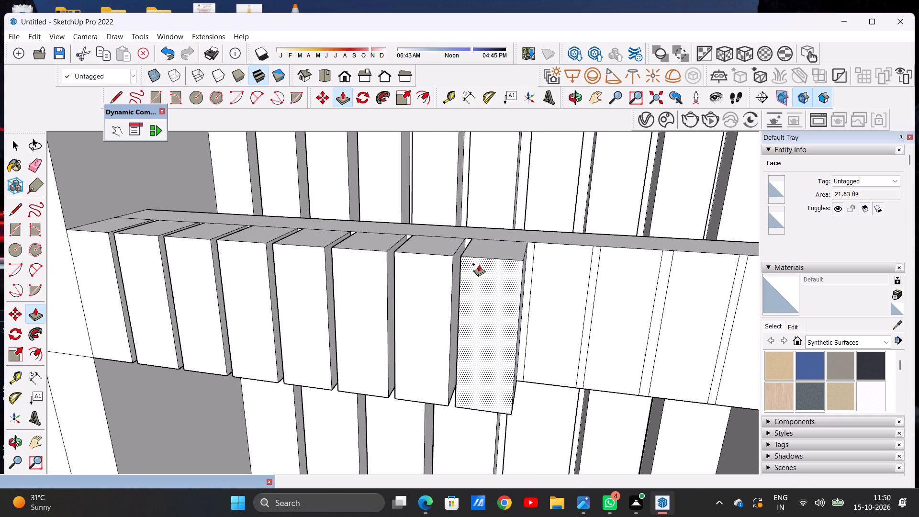
{"action": "left_click", "coordinate": [551, 256]}
{"action": "left_click", "coordinate": [520, 264]}
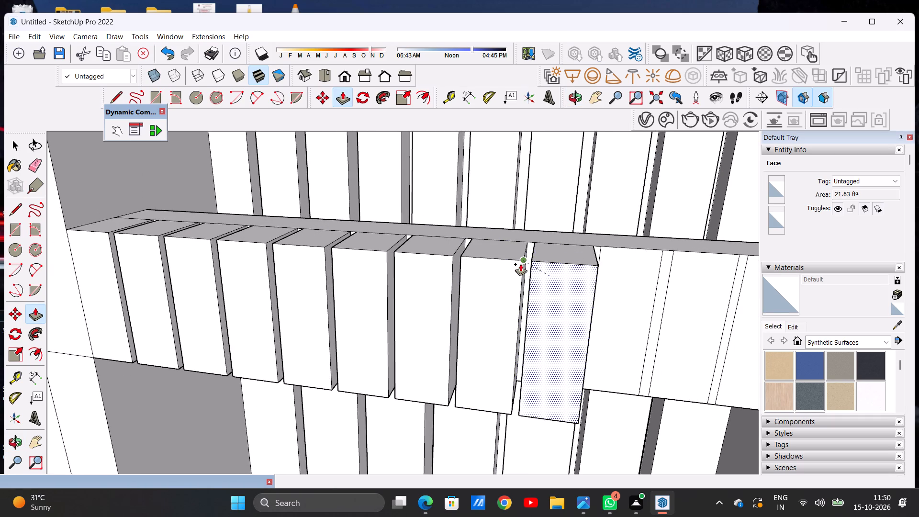
{"action": "left_click", "coordinate": [634, 258]}
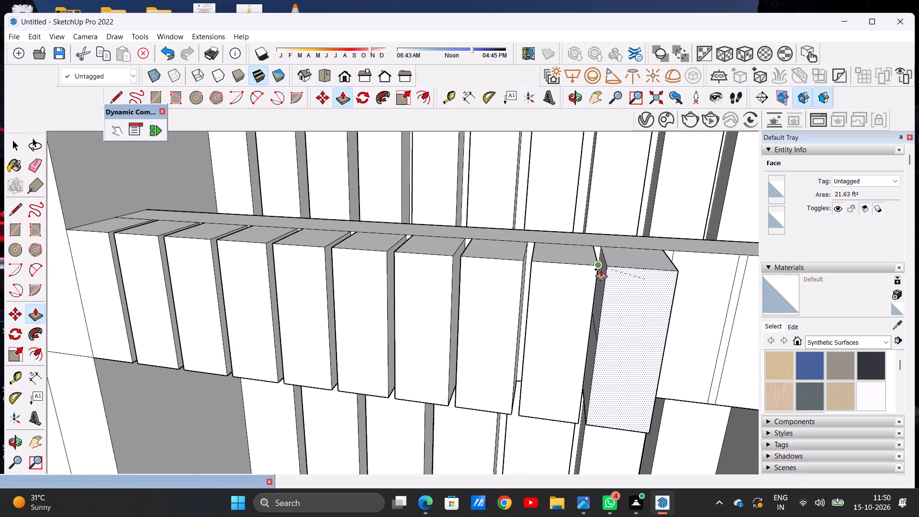
{"action": "left_click", "coordinate": [601, 269]}
Pull the last three strips beside the right pillar out level with the other raised strips.
{"action": "scroll", "coordinate": [489, 282], "scroll_direction": "down", "scroll_amount": 16}
{"action": "middle_click_drag", "start_coordinate": [566, 316], "coordinate": [501, 295]}
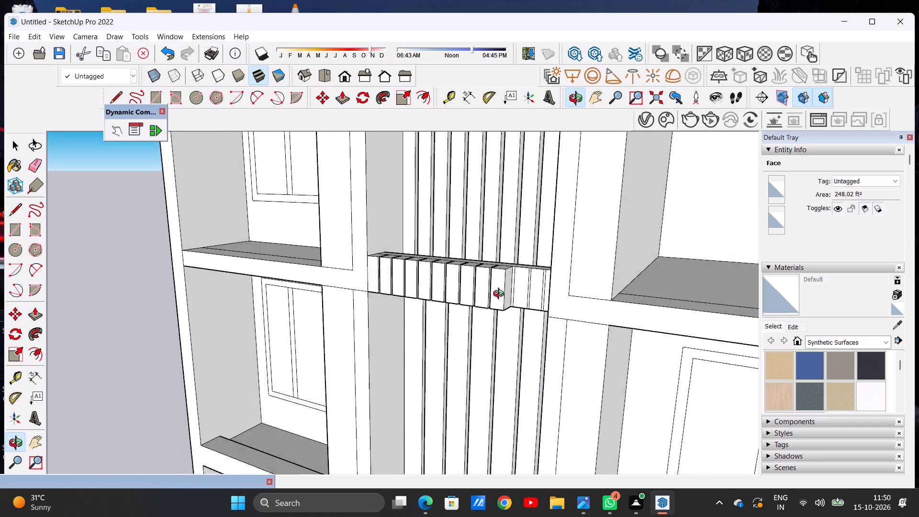
{"action": "middle_click_drag", "start_coordinate": [501, 295], "coordinate": [499, 323]}
{"action": "scroll", "coordinate": [519, 289], "scroll_direction": "up", "scroll_amount": 7}
{"action": "left_click", "coordinate": [519, 289]}
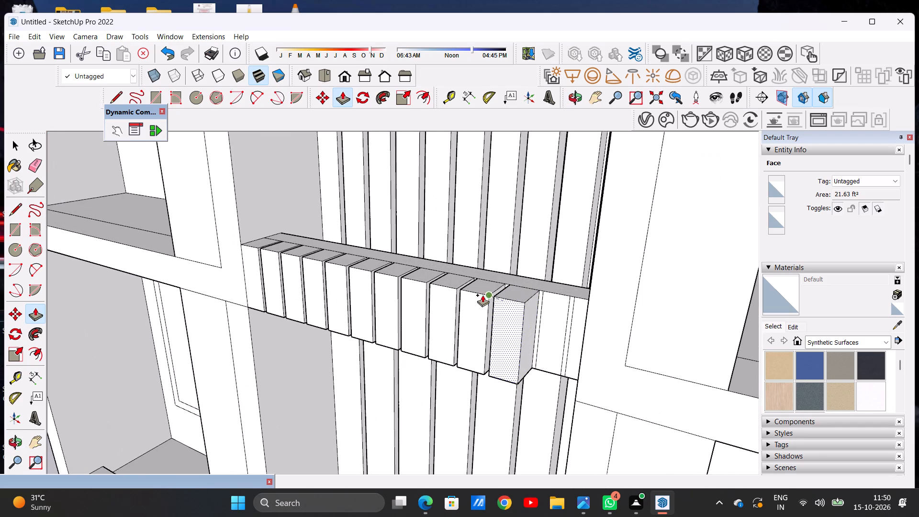
{"action": "left_click", "coordinate": [484, 295]}
{"action": "left_click", "coordinate": [555, 302]}
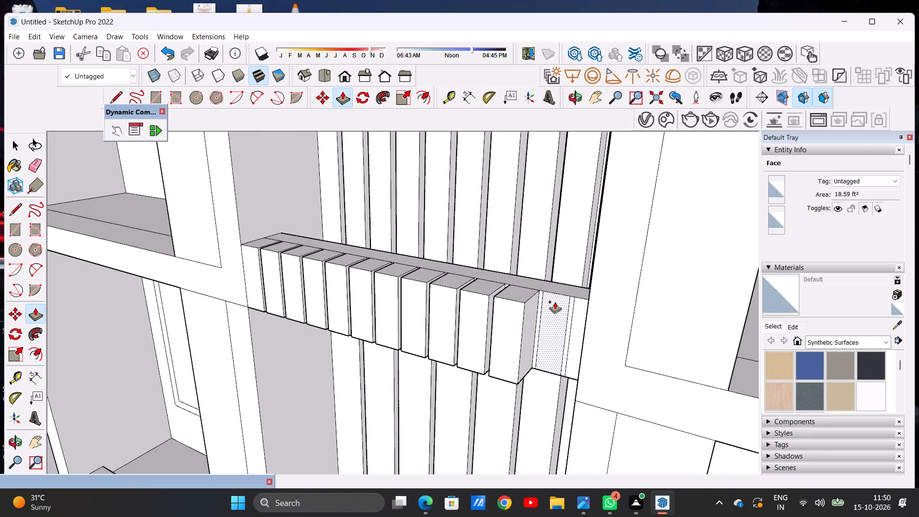
{"action": "left_click", "coordinate": [525, 303]}
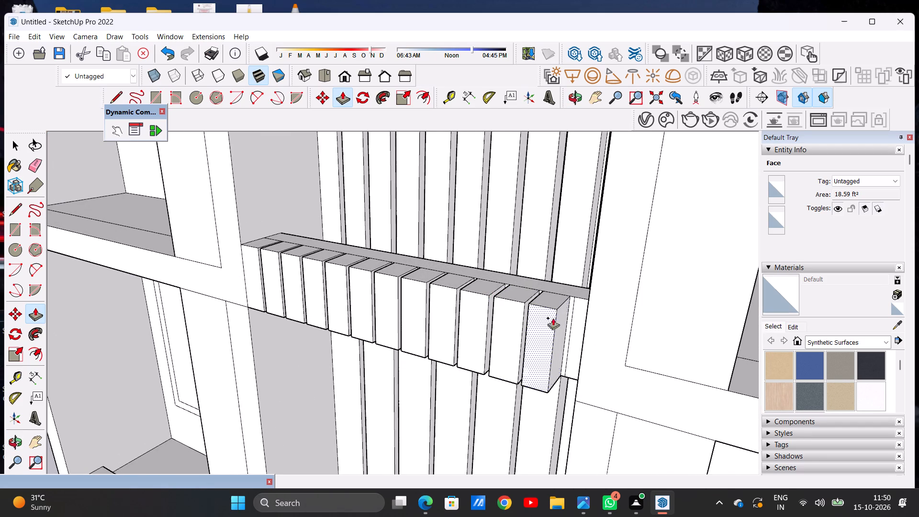
{"action": "left_click", "coordinate": [576, 309]}
{"action": "left_click", "coordinate": [556, 313]}
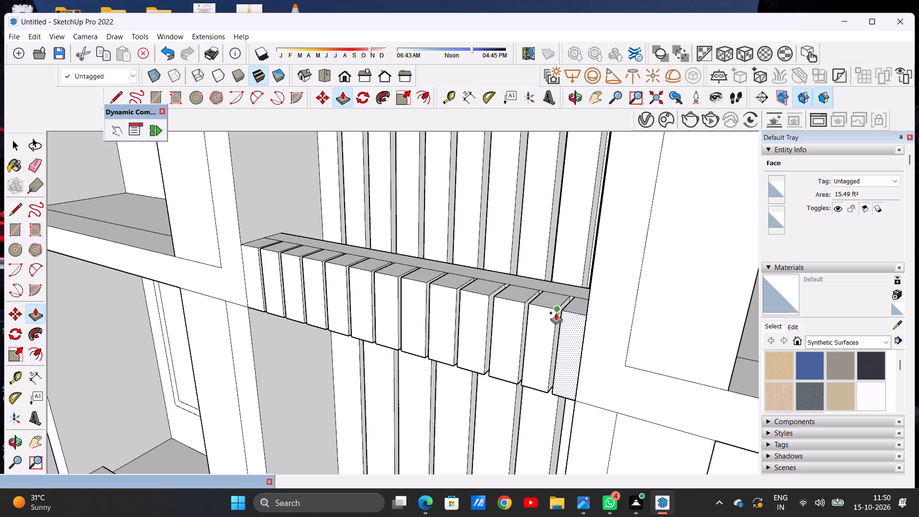
{"action": "key", "text": "space"}
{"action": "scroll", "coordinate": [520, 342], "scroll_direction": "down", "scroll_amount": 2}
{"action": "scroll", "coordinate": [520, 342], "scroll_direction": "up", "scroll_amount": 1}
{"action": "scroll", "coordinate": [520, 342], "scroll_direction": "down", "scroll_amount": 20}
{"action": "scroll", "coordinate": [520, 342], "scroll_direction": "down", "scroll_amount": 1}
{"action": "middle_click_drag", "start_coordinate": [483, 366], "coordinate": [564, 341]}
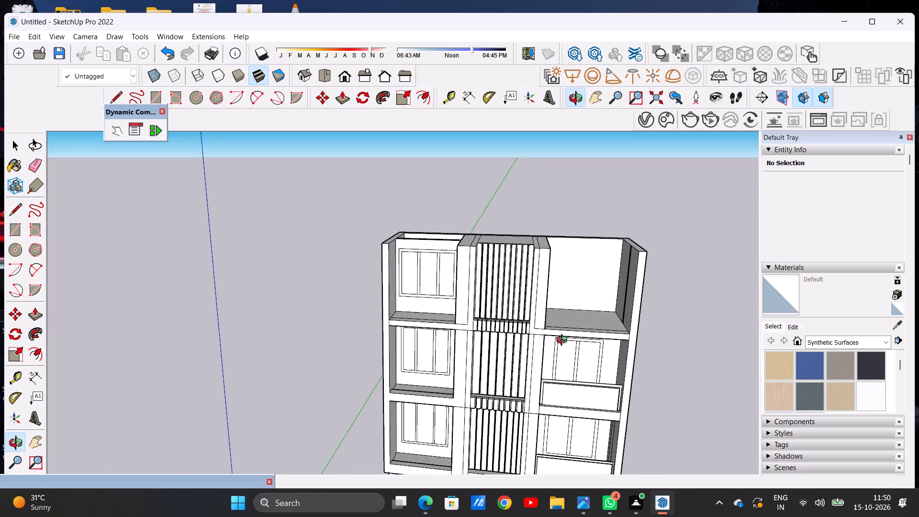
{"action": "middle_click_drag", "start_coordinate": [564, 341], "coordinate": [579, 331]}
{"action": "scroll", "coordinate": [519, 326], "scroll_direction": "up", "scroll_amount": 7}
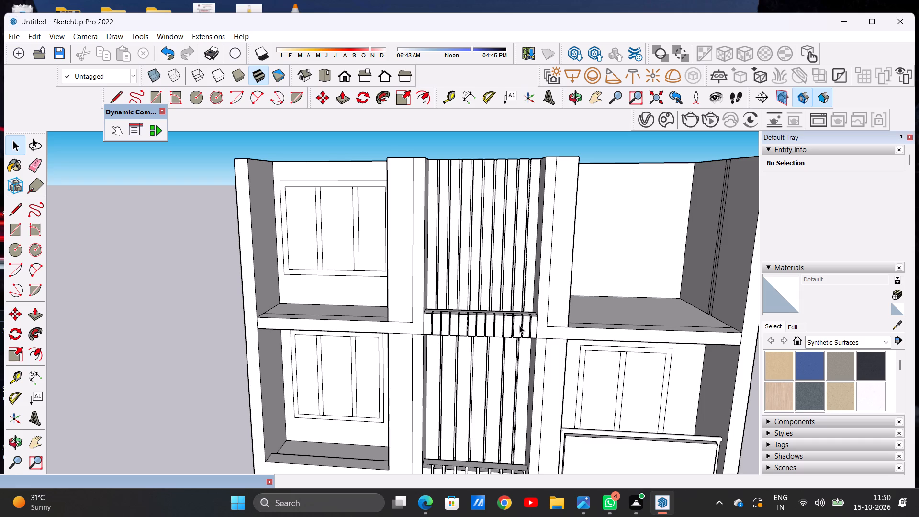
Examine the finished slats and ledge of the central top-floor bay and the empty bay beside it from several angles.
{"action": "scroll", "coordinate": [436, 301], "scroll_direction": "down", "scroll_amount": 2}
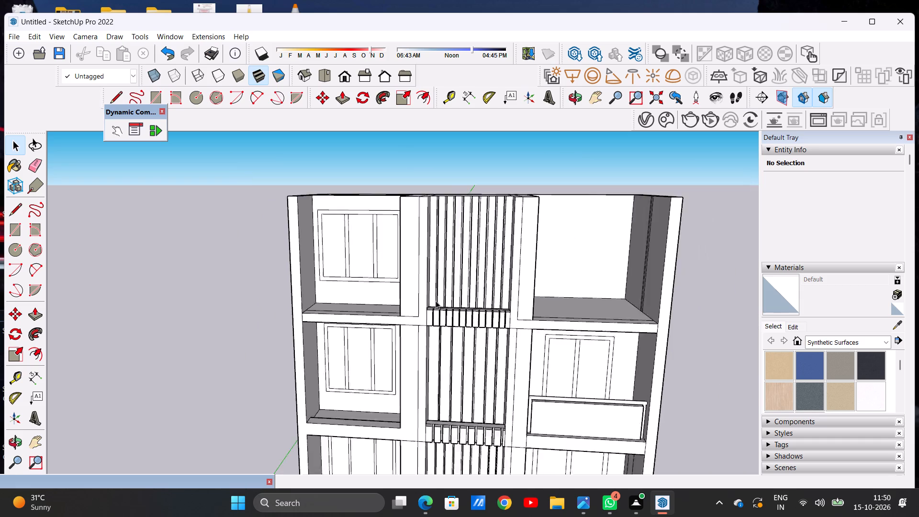
{"action": "scroll", "coordinate": [436, 301], "scroll_direction": "down", "scroll_amount": 10}
{"action": "scroll", "coordinate": [456, 275], "scroll_direction": "up", "scroll_amount": 7}
{"action": "middle_click_drag", "start_coordinate": [512, 250], "coordinate": [256, 208]}
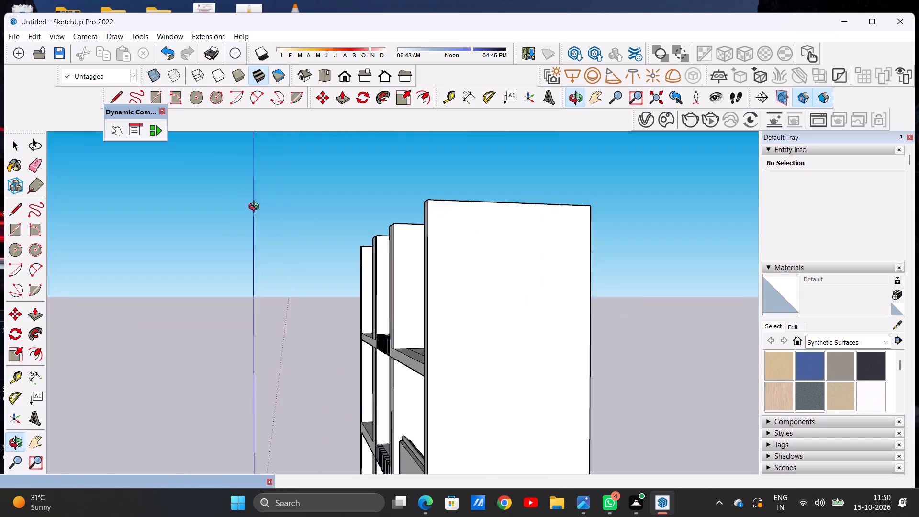
{"action": "middle_click_drag", "start_coordinate": [256, 208], "coordinate": [567, 264]}
{"action": "scroll", "coordinate": [486, 270], "scroll_direction": "up", "scroll_amount": 7}
{"action": "middle_click_drag", "start_coordinate": [471, 288], "coordinate": [385, 209]}
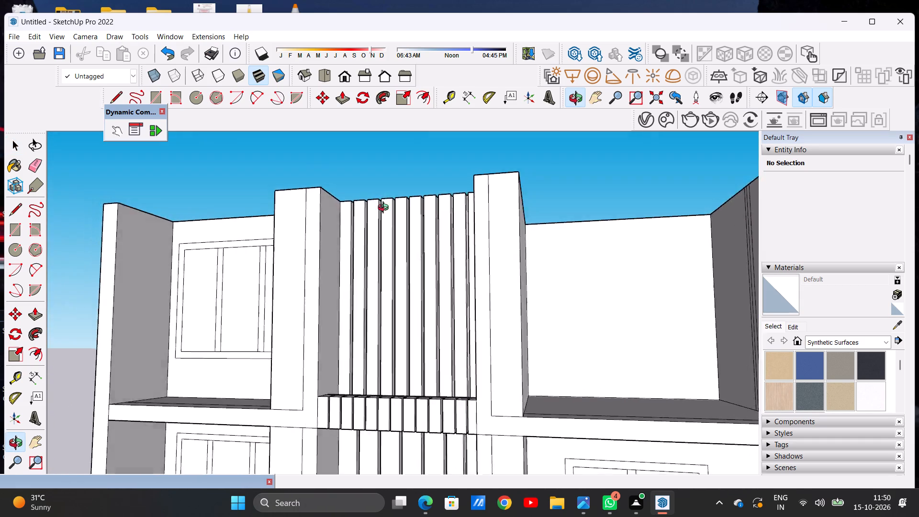
{"action": "middle_click_drag", "start_coordinate": [385, 209], "coordinate": [451, 233]}
{"action": "scroll", "coordinate": [391, 272], "scroll_direction": "down", "scroll_amount": 11}
{"action": "middle_click_drag", "start_coordinate": [452, 279], "coordinate": [443, 373]}
{"action": "scroll", "coordinate": [458, 287], "scroll_direction": "up", "scroll_amount": 9}
Erase the leftover vertical lines on the inner face of the outer side wall in the right top-floor bay.
{"action": "middle_click_drag", "start_coordinate": [469, 287], "coordinate": [552, 323]}
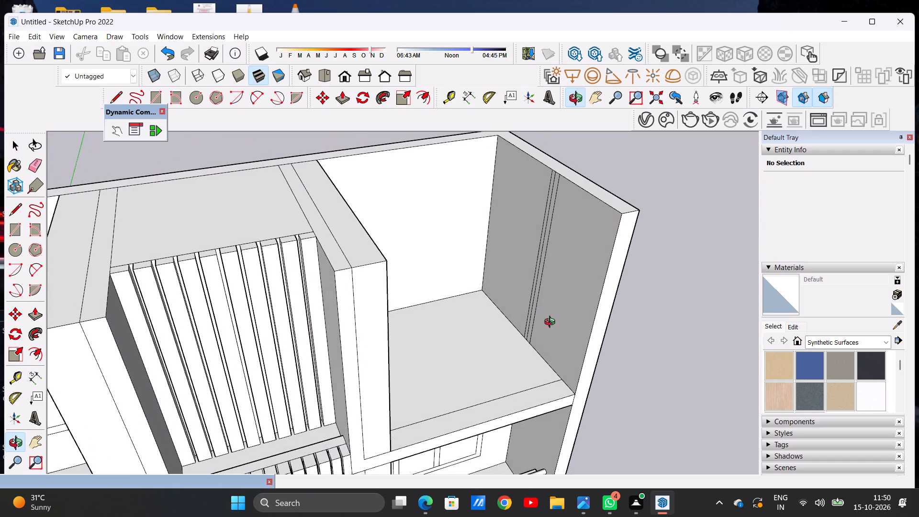
{"action": "middle_click_drag", "start_coordinate": [552, 323], "coordinate": [553, 323]}
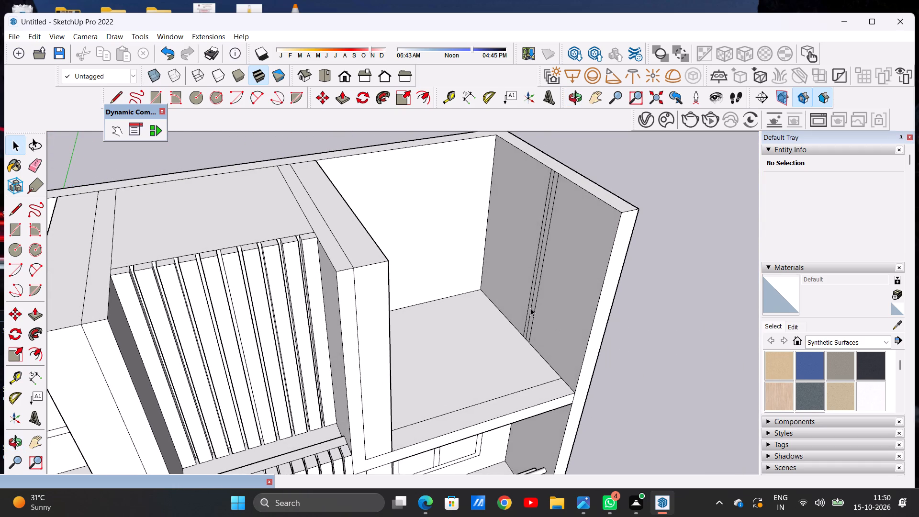
{"action": "scroll", "coordinate": [461, 265], "scroll_direction": "down", "scroll_amount": 7}
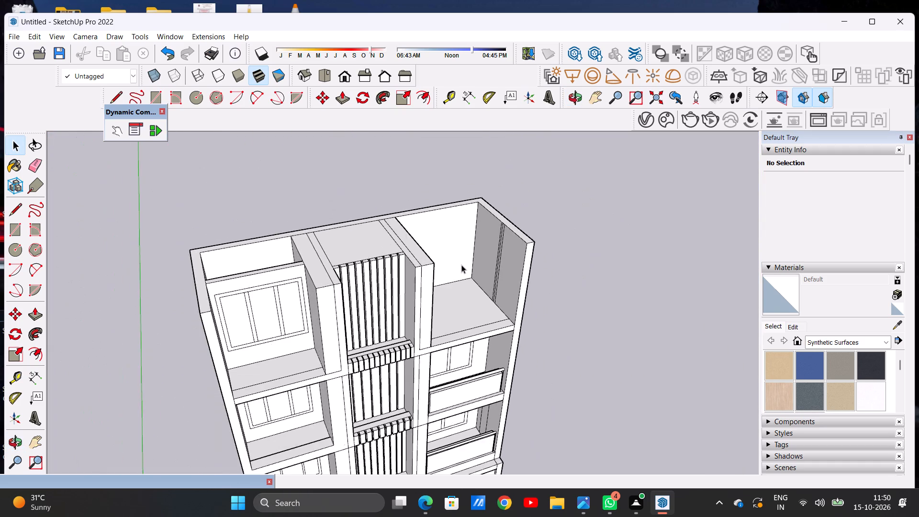
{"action": "scroll", "coordinate": [476, 264], "scroll_direction": "up", "scroll_amount": 8}
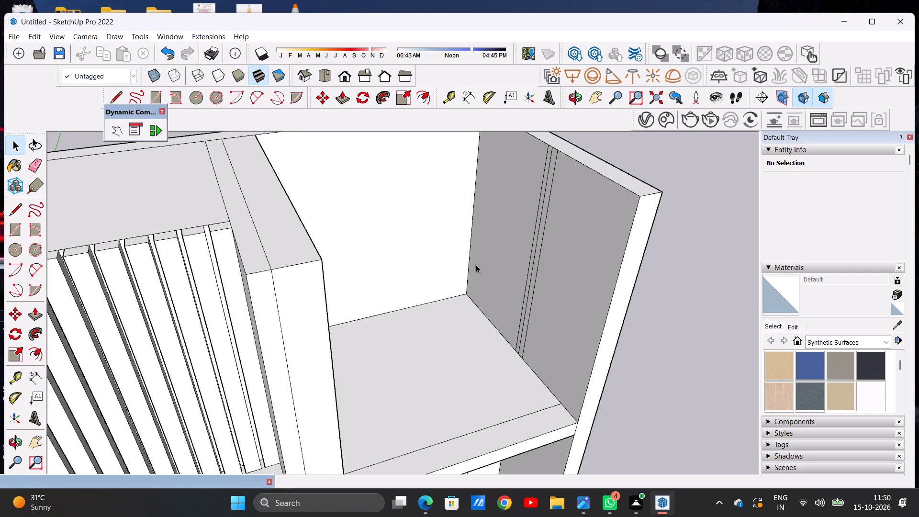
{"action": "key", "text": "e"}
{"action": "scroll", "coordinate": [531, 221], "scroll_direction": "up", "scroll_amount": 9}
{"action": "left_click_drag", "start_coordinate": [536, 216], "coordinate": [551, 228]}
{"action": "left_click_drag", "start_coordinate": [563, 230], "coordinate": [567, 234]}
{"action": "key", "text": "space"}
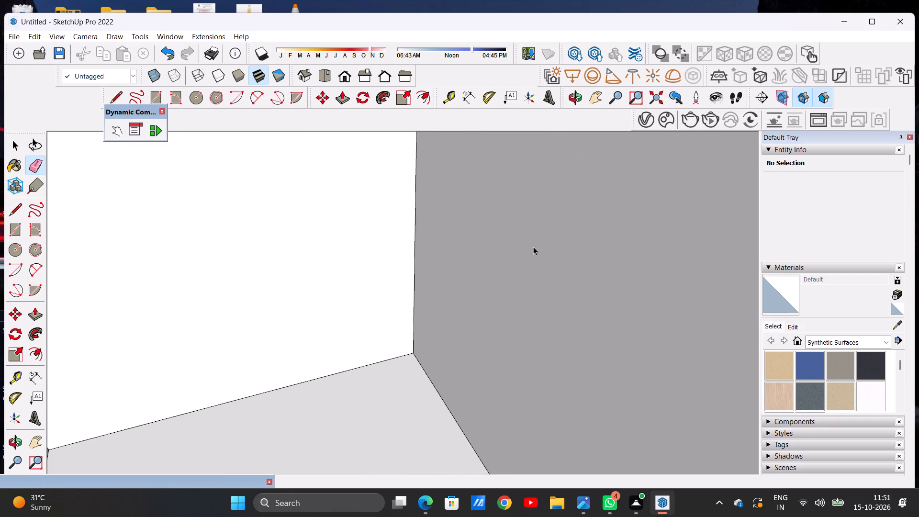
Push/Pull the back wall of the right top-floor bay forward, leaving it recessed behind the pillar fronts.
{"action": "scroll", "coordinate": [492, 267], "scroll_direction": "down", "scroll_amount": 15}
{"action": "middle_click_drag", "start_coordinate": [489, 277], "coordinate": [398, 217]}
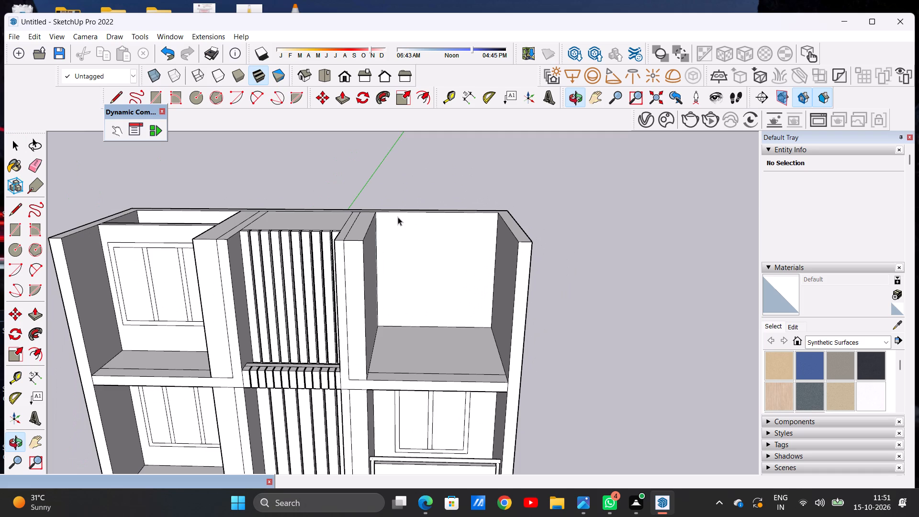
{"action": "key", "text": "p"}
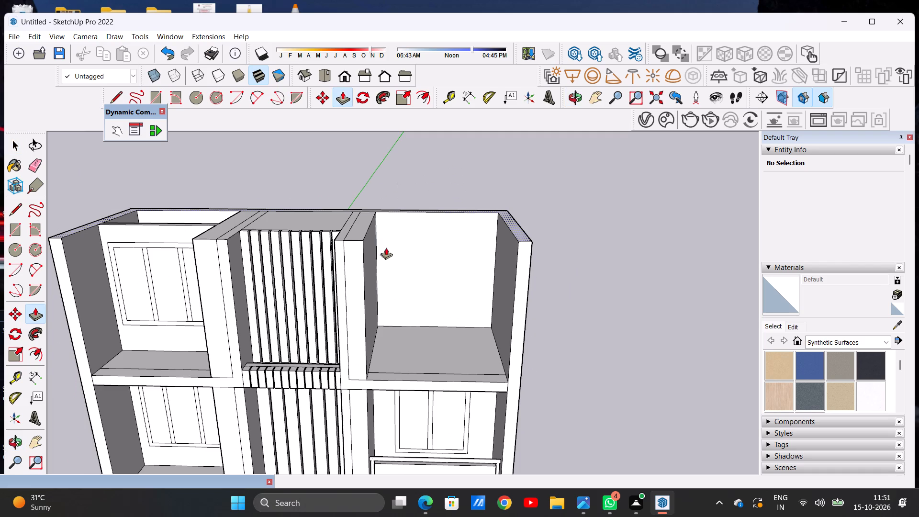
{"action": "middle_click_drag", "start_coordinate": [415, 249], "coordinate": [361, 351]}
{"action": "scroll", "coordinate": [410, 255], "scroll_direction": "up", "scroll_amount": 5}
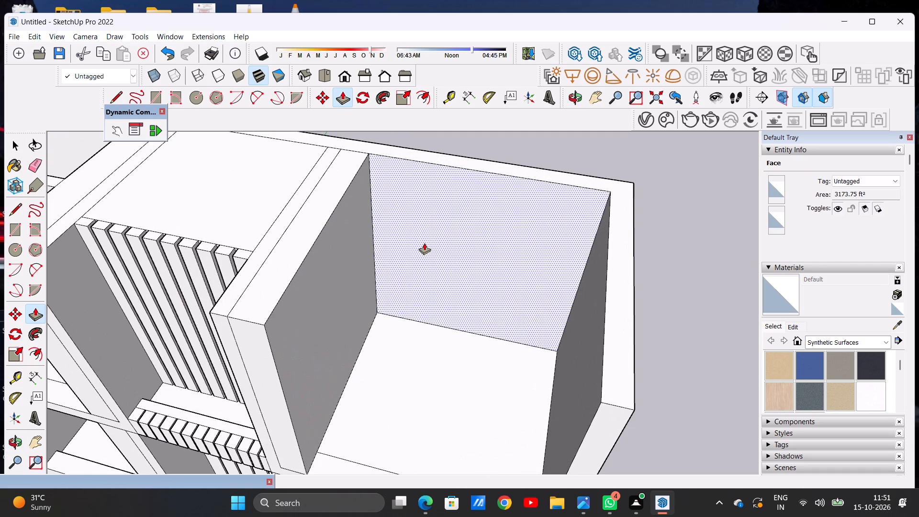
{"action": "left_click", "coordinate": [420, 229]}
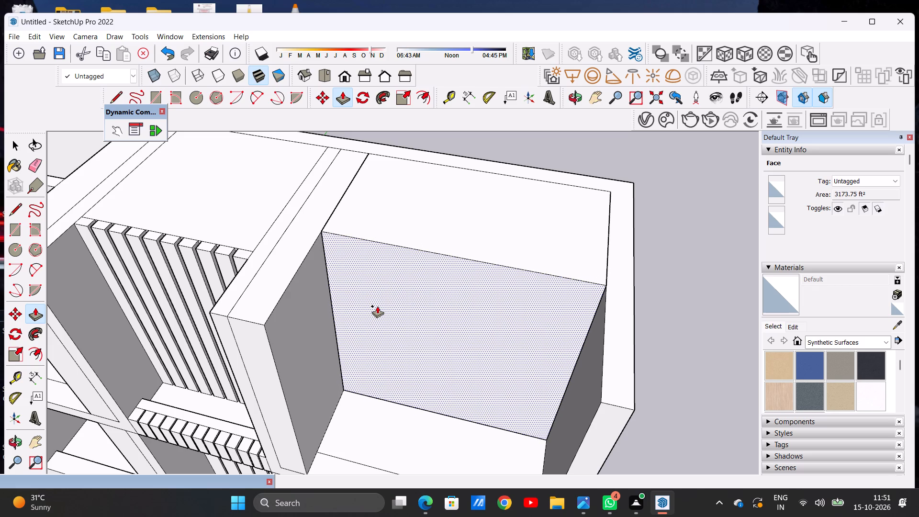
{"action": "left_click", "coordinate": [376, 307]}
{"action": "key", "text": "space"}
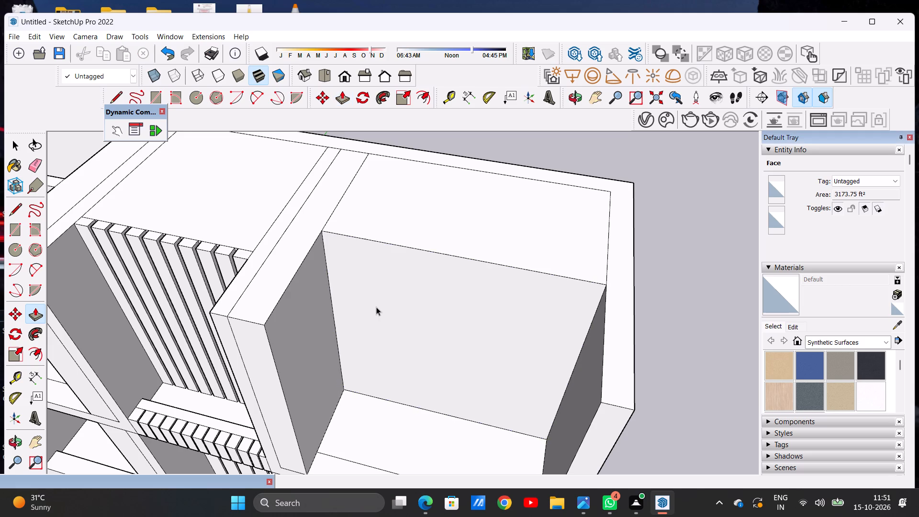
Draw a nearly square window rectangle on the back wall of the right top-floor bay, leaving a margin on all sides.
{"action": "scroll", "coordinate": [383, 316], "scroll_direction": "down", "scroll_amount": 7}
{"action": "middle_click_drag", "start_coordinate": [392, 373], "coordinate": [433, 378]}
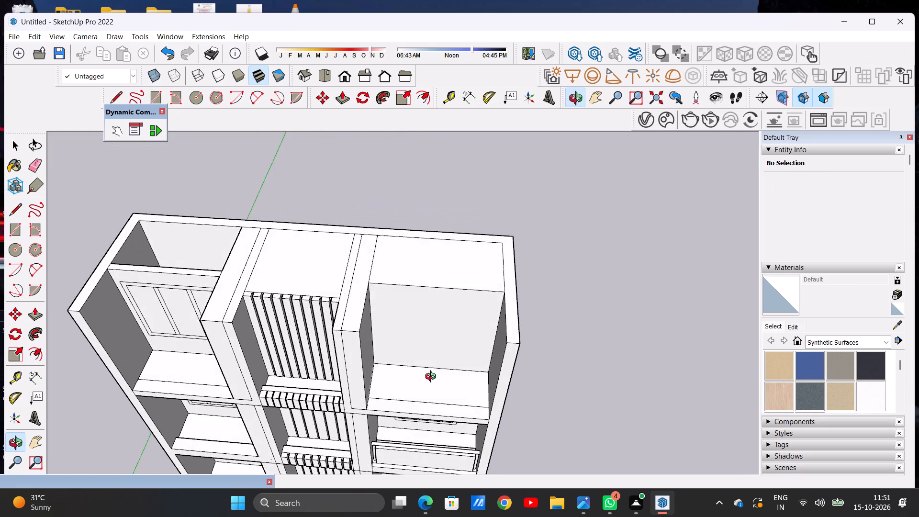
{"action": "middle_click_drag", "start_coordinate": [433, 378], "coordinate": [447, 218]}
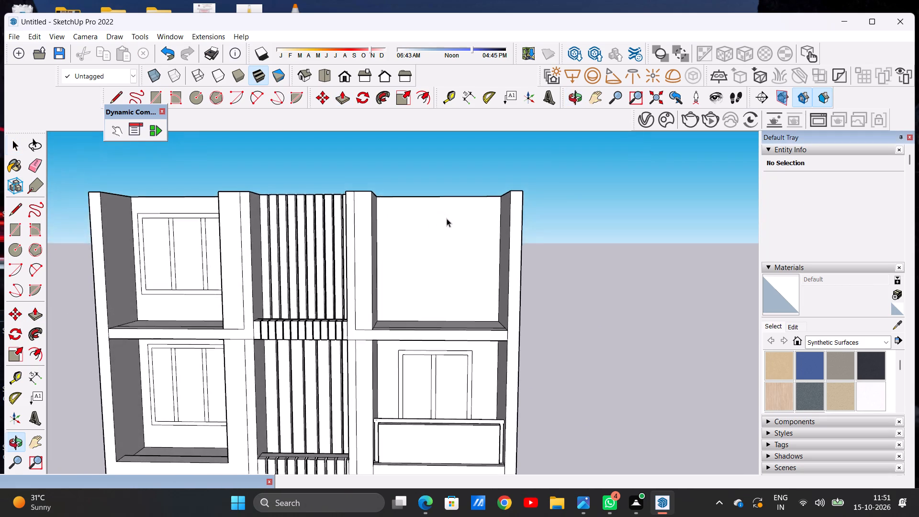
{"action": "scroll", "coordinate": [443, 228], "scroll_direction": "up", "scroll_amount": 3}
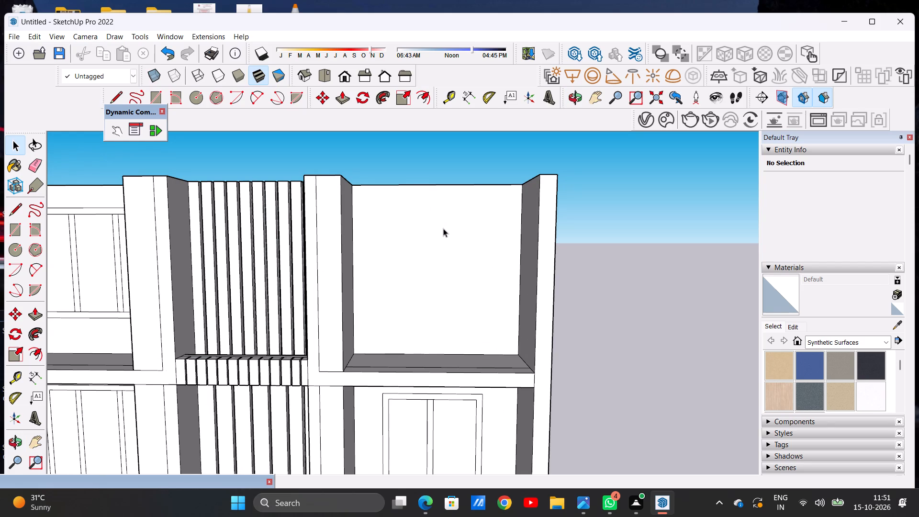
{"action": "scroll", "coordinate": [443, 228], "scroll_direction": "down", "scroll_amount": 5}
{"action": "scroll", "coordinate": [448, 290], "scroll_direction": "down", "scroll_amount": 2}
{"action": "scroll", "coordinate": [448, 272], "scroll_direction": "up", "scroll_amount": 6}
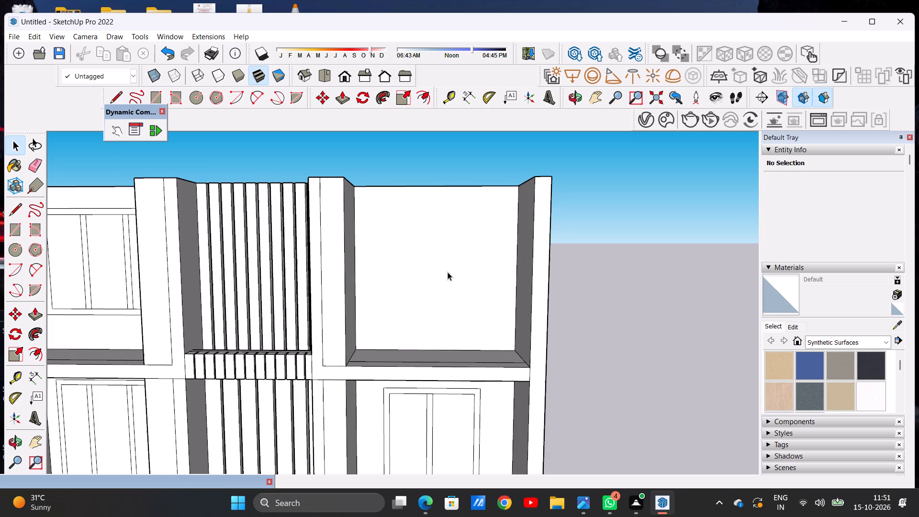
{"action": "key", "text": "r"}
{"action": "scroll", "coordinate": [468, 282], "scroll_direction": "up", "scroll_amount": 1}
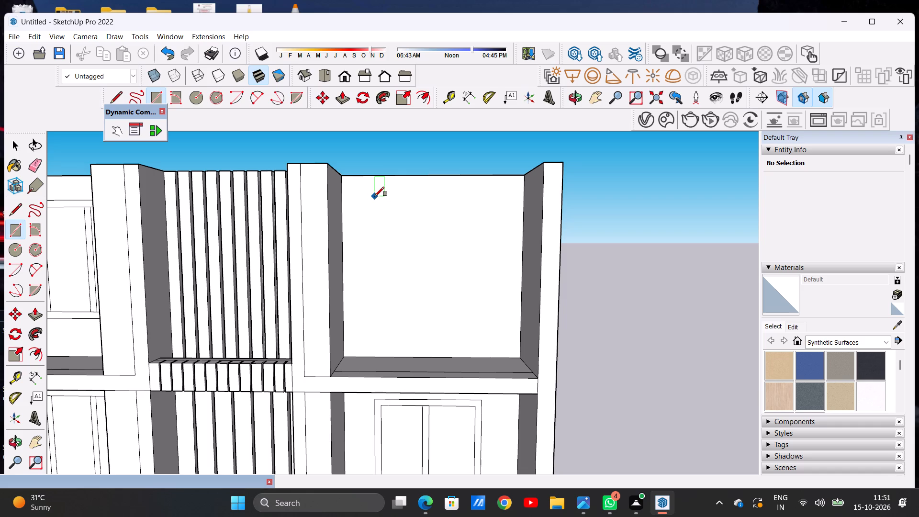
{"action": "left_click", "coordinate": [373, 196]}
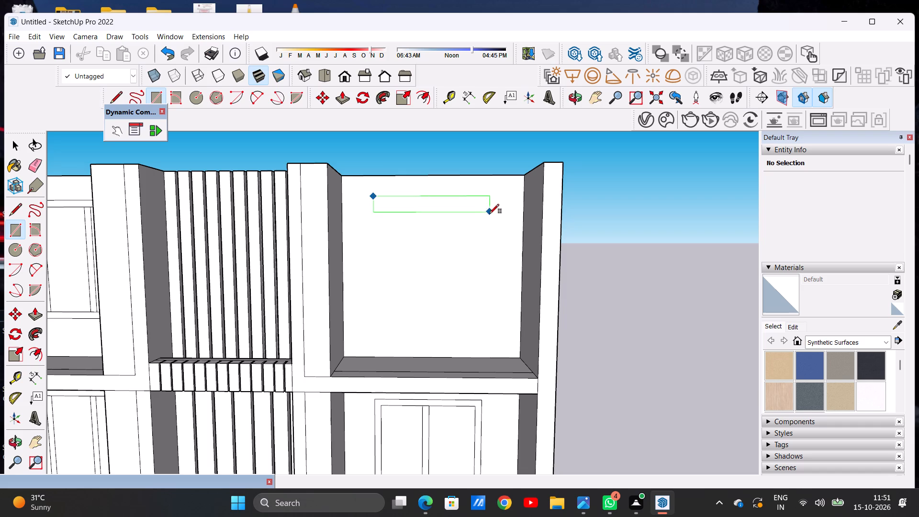
{"action": "left_click", "coordinate": [487, 325]}
{"action": "key", "text": "space"}
Offset the window rectangle's outline slightly inward to form a narrow frame.
{"action": "scroll", "coordinate": [425, 323], "scroll_direction": "down", "scroll_amount": 9}
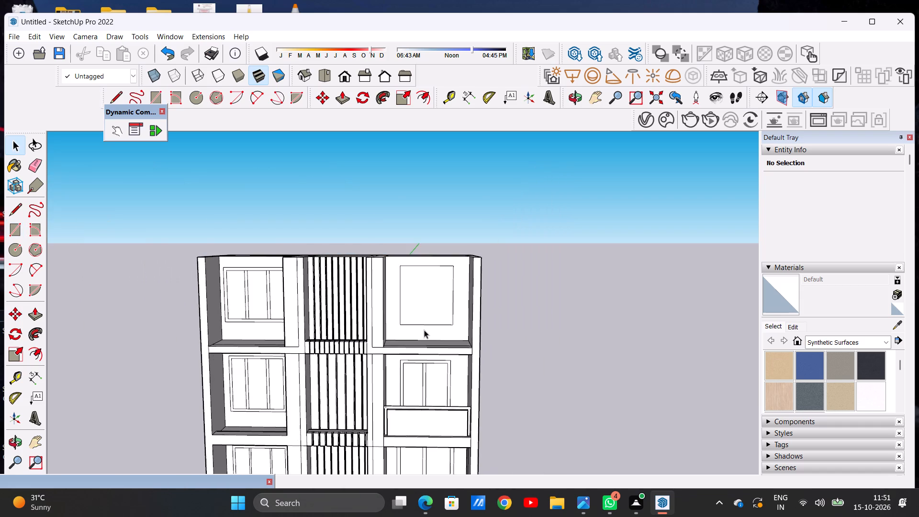
{"action": "scroll", "coordinate": [434, 296], "scroll_direction": "up", "scroll_amount": 7}
{"action": "type", "text": "of"}
{"action": "scroll", "coordinate": [432, 265], "scroll_direction": "up", "scroll_amount": 6}
{"action": "left_click", "coordinate": [430, 261]}
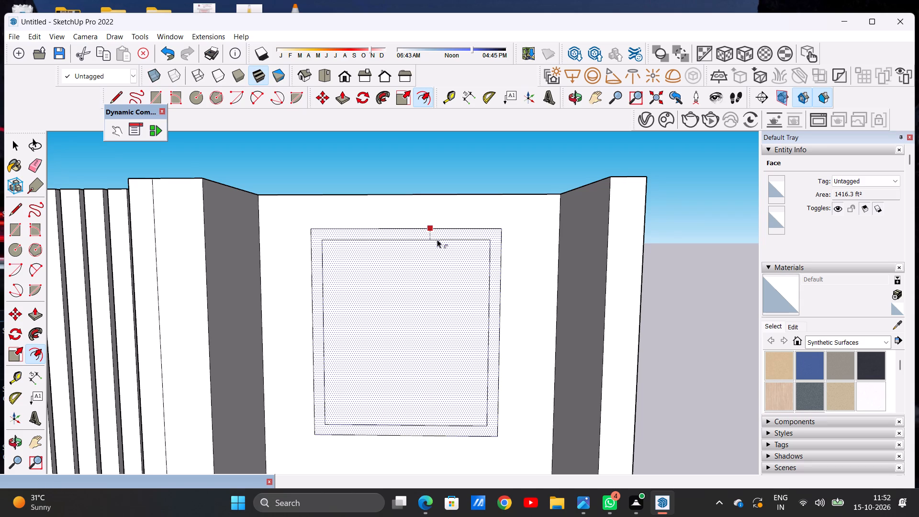
{"action": "left_click", "coordinate": [437, 239]}
{"action": "key", "text": "space"}
Draw two closely spaced vertical lines down the middle of the inner window rectangle to form a central mullion.
{"action": "scroll", "coordinate": [361, 315], "scroll_direction": "down", "scroll_amount": 4}
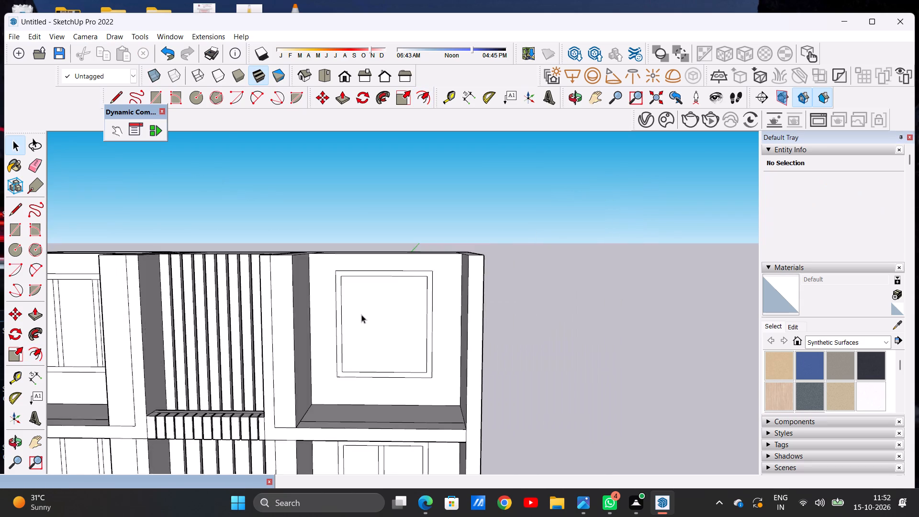
{"action": "scroll", "coordinate": [361, 315], "scroll_direction": "down", "scroll_amount": 12}
{"action": "scroll", "coordinate": [387, 345], "scroll_direction": "up", "scroll_amount": 5}
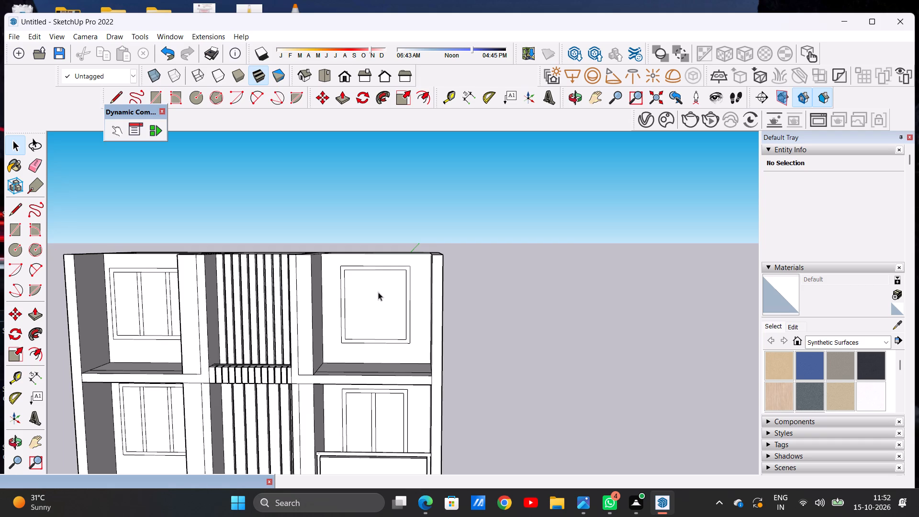
{"action": "middle_click_drag", "start_coordinate": [378, 357], "coordinate": [376, 393]}
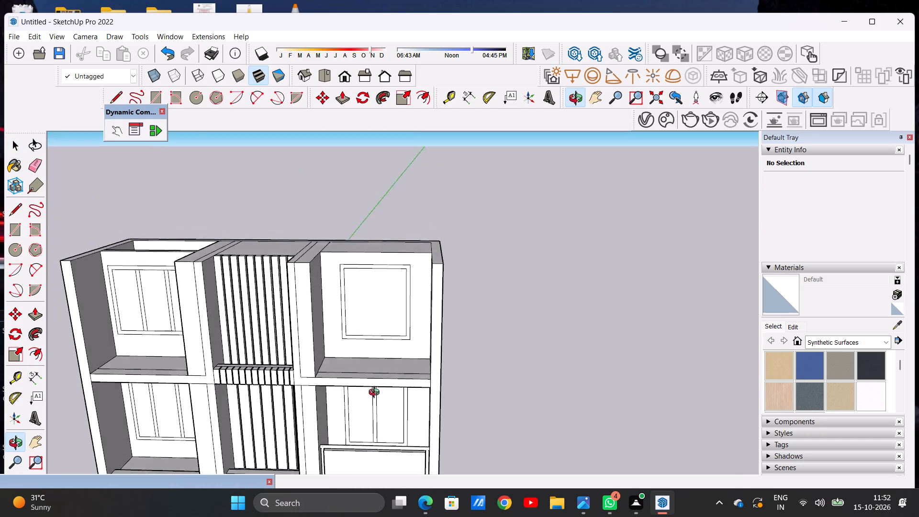
{"action": "middle_click_drag", "start_coordinate": [376, 393], "coordinate": [371, 375]}
{"action": "scroll", "coordinate": [376, 280], "scroll_direction": "up", "scroll_amount": 8}
{"action": "middle_click_drag", "start_coordinate": [347, 298], "coordinate": [361, 288]}
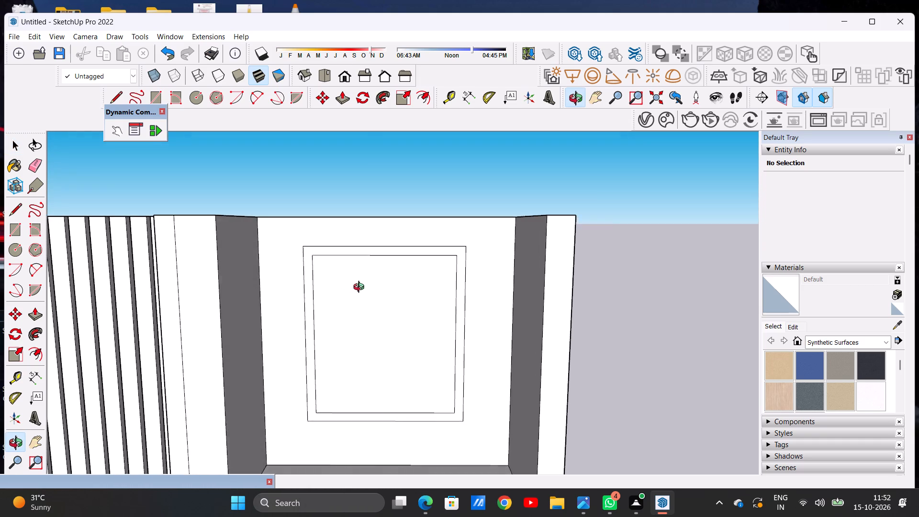
{"action": "middle_click_drag", "start_coordinate": [361, 288], "coordinate": [363, 288]}
{"action": "scroll", "coordinate": [363, 288], "scroll_direction": "up", "scroll_amount": 1}
{"action": "key", "text": "l"}
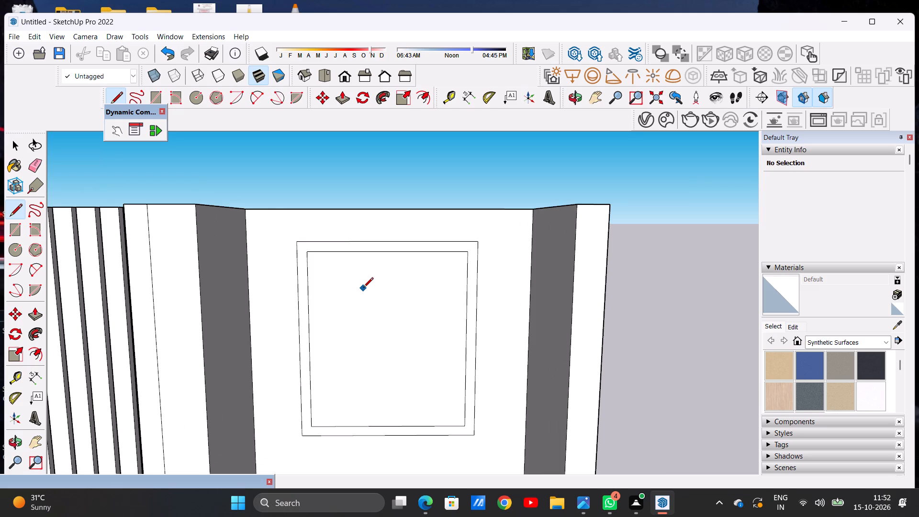
{"action": "scroll", "coordinate": [386, 268], "scroll_direction": "up", "scroll_amount": 3}
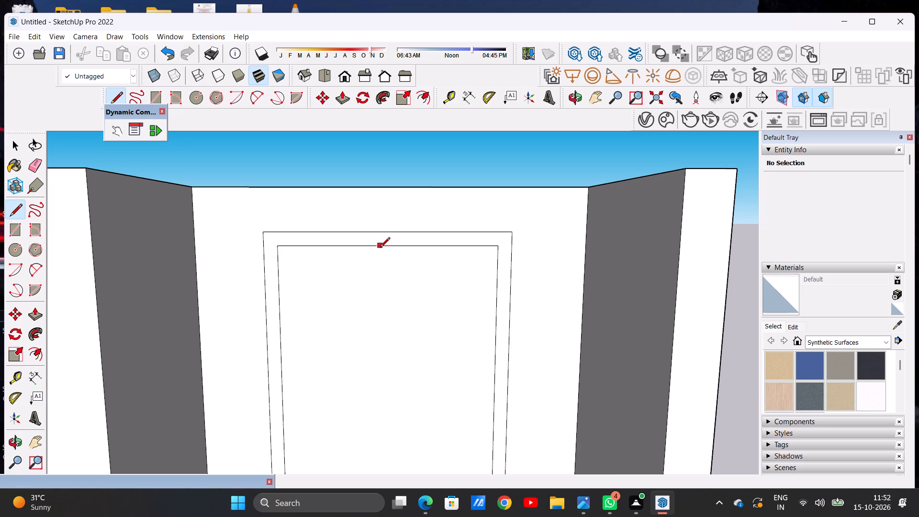
{"action": "left_click", "coordinate": [377, 248]}
{"action": "scroll", "coordinate": [379, 275], "scroll_direction": "down", "scroll_amount": 6}
{"action": "scroll", "coordinate": [370, 362], "scroll_direction": "up", "scroll_amount": 4}
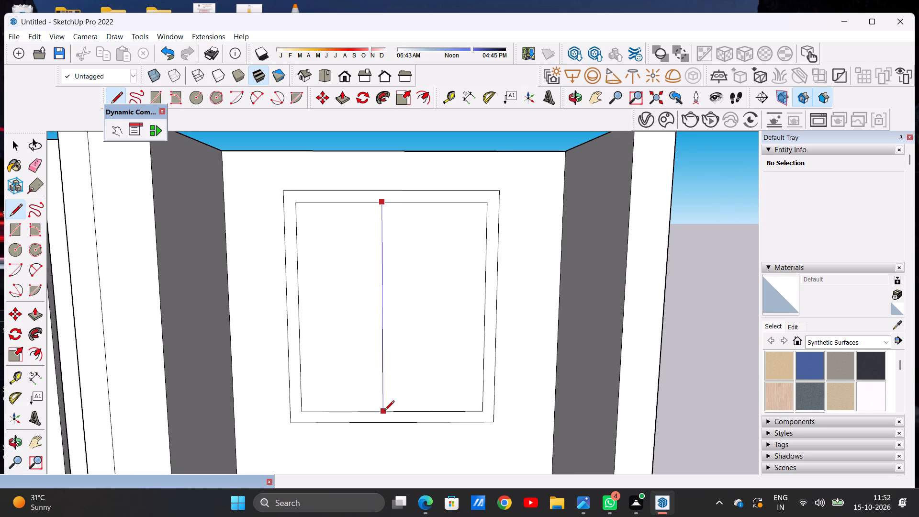
{"action": "left_click", "coordinate": [384, 411]}
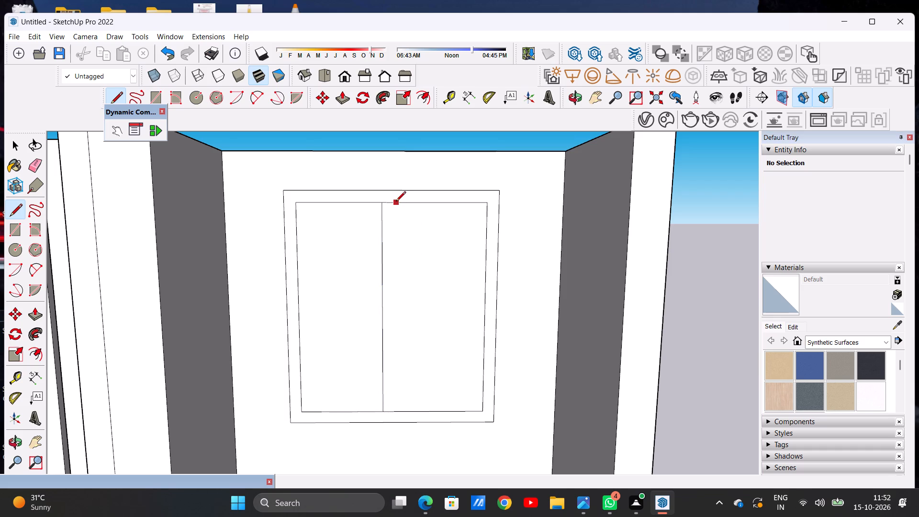
{"action": "left_click", "coordinate": [396, 202]}
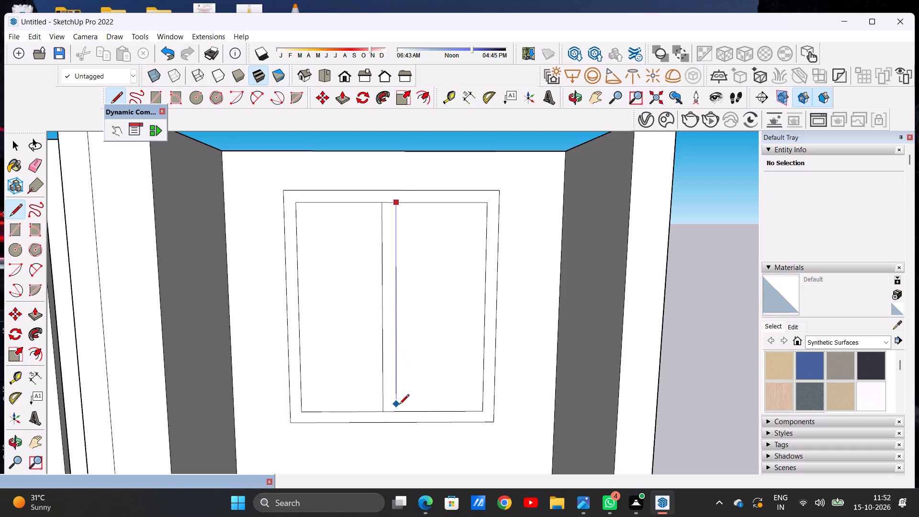
{"action": "left_click", "coordinate": [399, 406]}
{"action": "key", "text": "space"}
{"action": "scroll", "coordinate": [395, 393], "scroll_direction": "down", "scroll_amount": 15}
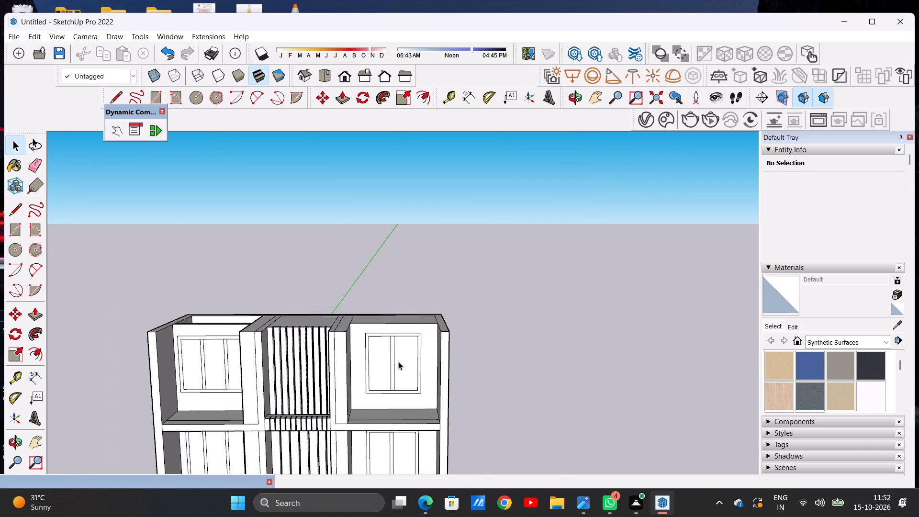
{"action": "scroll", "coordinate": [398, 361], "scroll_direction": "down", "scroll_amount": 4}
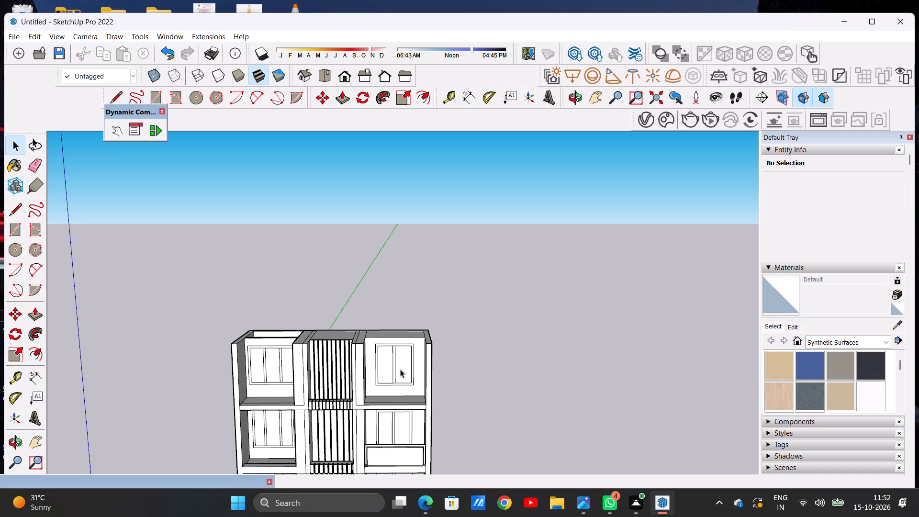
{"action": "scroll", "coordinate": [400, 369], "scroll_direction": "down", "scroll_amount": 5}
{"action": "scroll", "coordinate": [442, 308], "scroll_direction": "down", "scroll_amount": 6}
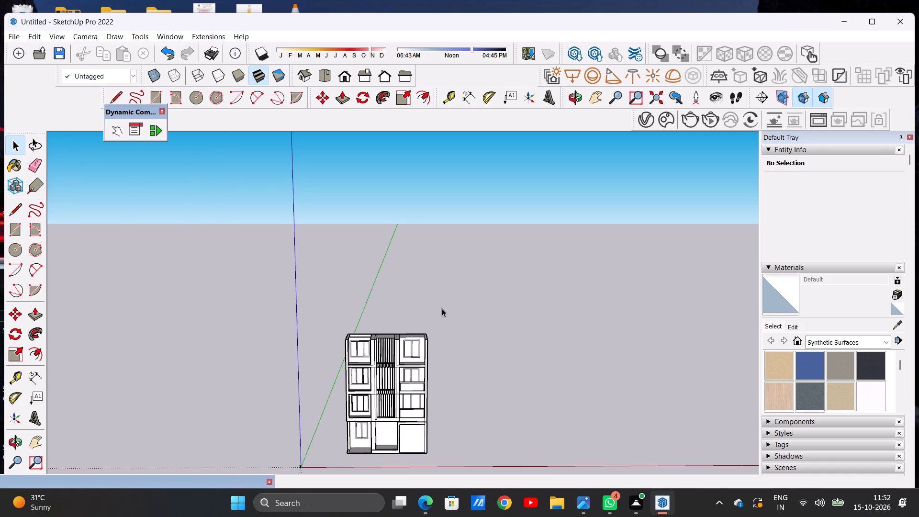
Push/Pull the front floor strip of the right top-floor bay slightly upward to form a low curb.
{"action": "scroll", "coordinate": [448, 426], "scroll_direction": "up", "scroll_amount": 7}
{"action": "scroll", "coordinate": [524, 336], "scroll_direction": "down", "scroll_amount": 3}
{"action": "scroll", "coordinate": [313, 316], "scroll_direction": "up", "scroll_amount": 8}
{"action": "middle_click_drag", "start_coordinate": [542, 283], "coordinate": [537, 381]}
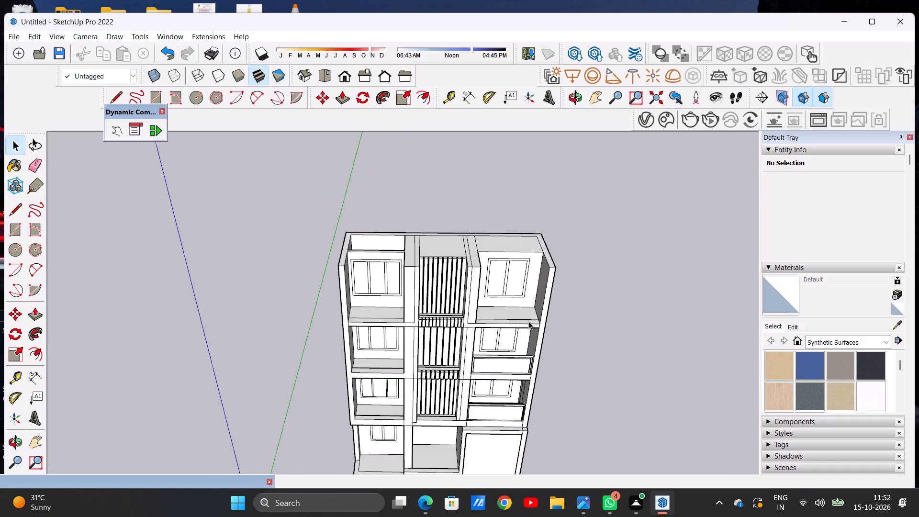
{"action": "scroll", "coordinate": [528, 321], "scroll_direction": "up", "scroll_amount": 12}
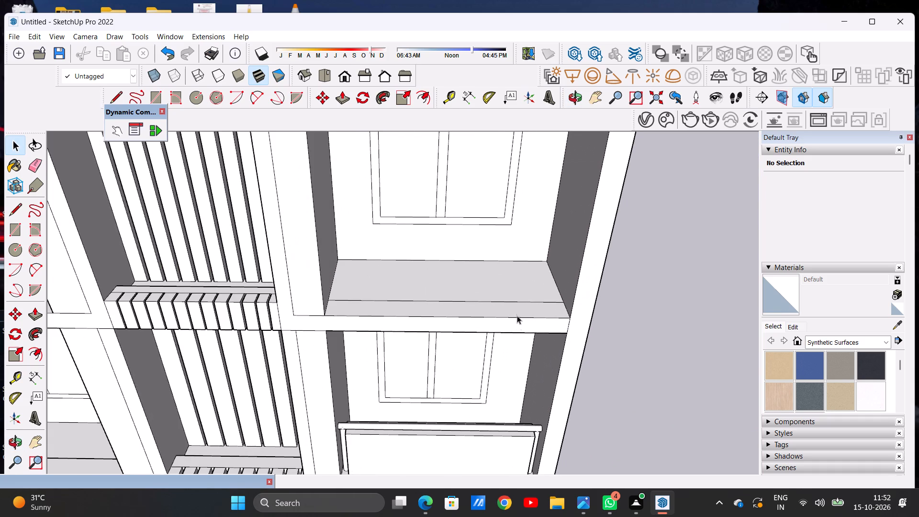
{"action": "scroll", "coordinate": [521, 298], "scroll_direction": "down", "scroll_amount": 3}
{"action": "scroll", "coordinate": [523, 303], "scroll_direction": "up", "scroll_amount": 1}
{"action": "middle_click_drag", "start_coordinate": [523, 329], "coordinate": [523, 370]}
{"action": "scroll", "coordinate": [548, 330], "scroll_direction": "up", "scroll_amount": 3}
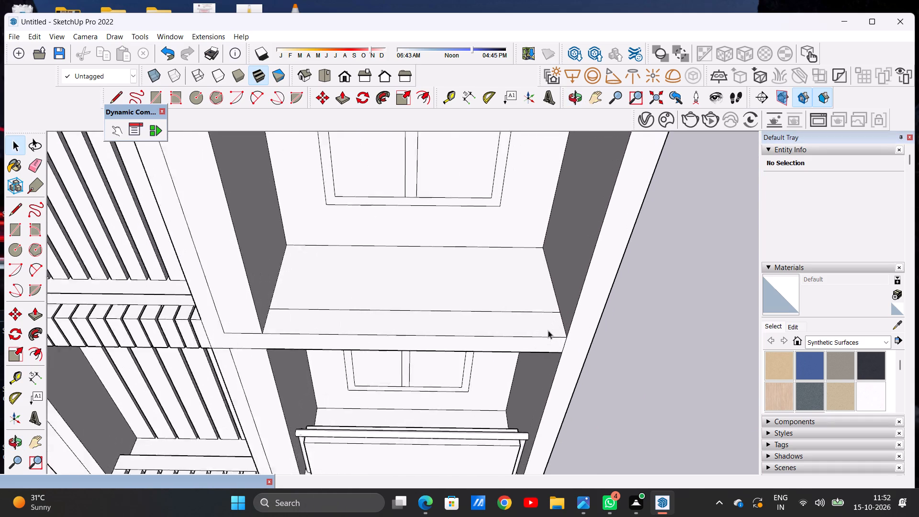
{"action": "scroll", "coordinate": [548, 330], "scroll_direction": "up", "scroll_amount": 3}
{"action": "scroll", "coordinate": [497, 301], "scroll_direction": "down", "scroll_amount": 5}
{"action": "middle_click_drag", "start_coordinate": [447, 333], "coordinate": [437, 308]}
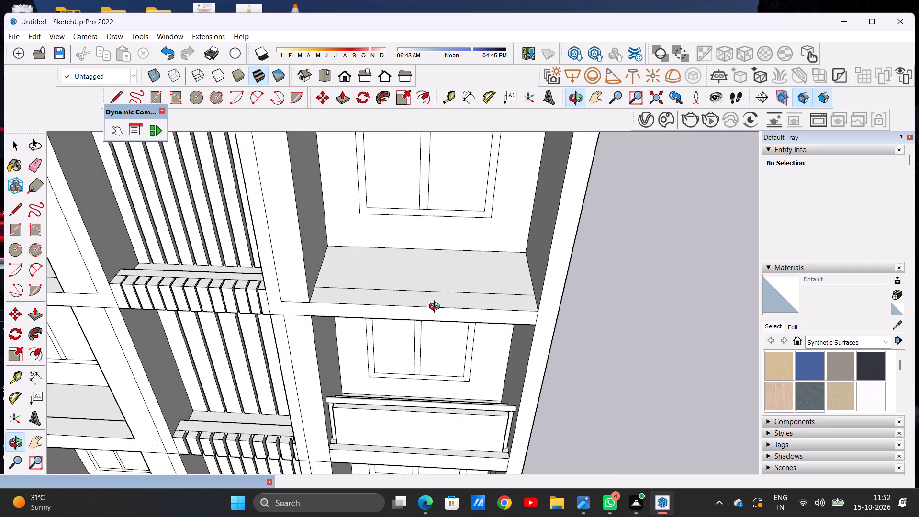
{"action": "middle_click_drag", "start_coordinate": [437, 308], "coordinate": [437, 305]}
{"action": "key", "text": "p"}
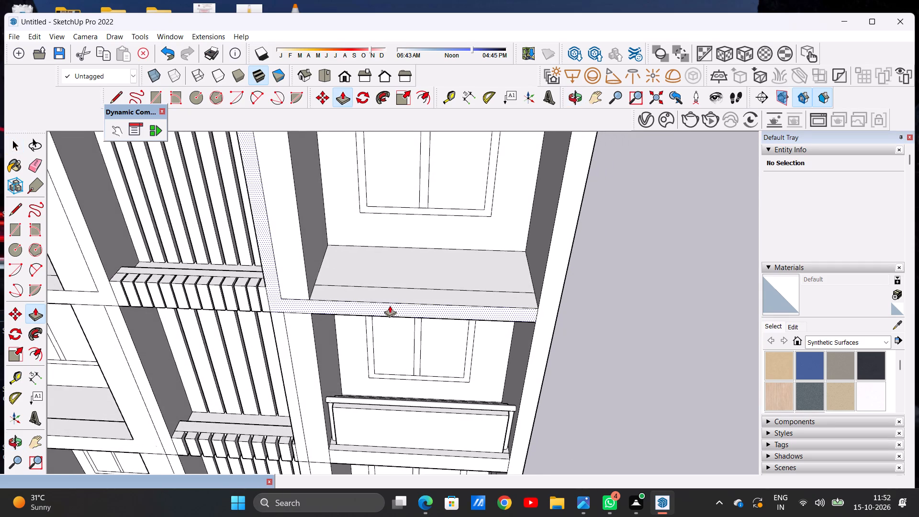
{"action": "scroll", "coordinate": [358, 293], "scroll_direction": "up", "scroll_amount": 8}
{"action": "left_click", "coordinate": [350, 295]}
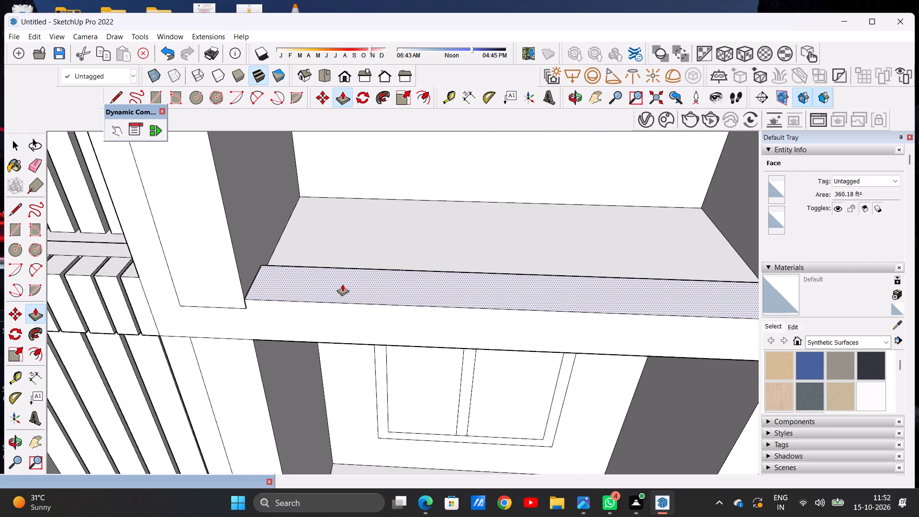
{"action": "scroll", "coordinate": [354, 272], "scroll_direction": "down", "scroll_amount": 12}
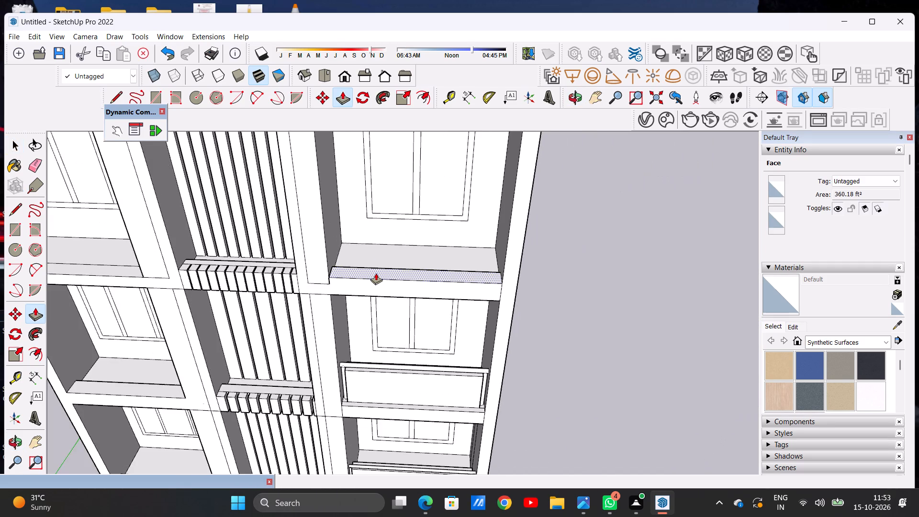
{"action": "scroll", "coordinate": [376, 273], "scroll_direction": "down", "scroll_amount": 2}
{"action": "scroll", "coordinate": [347, 278], "scroll_direction": "up", "scroll_amount": 3}
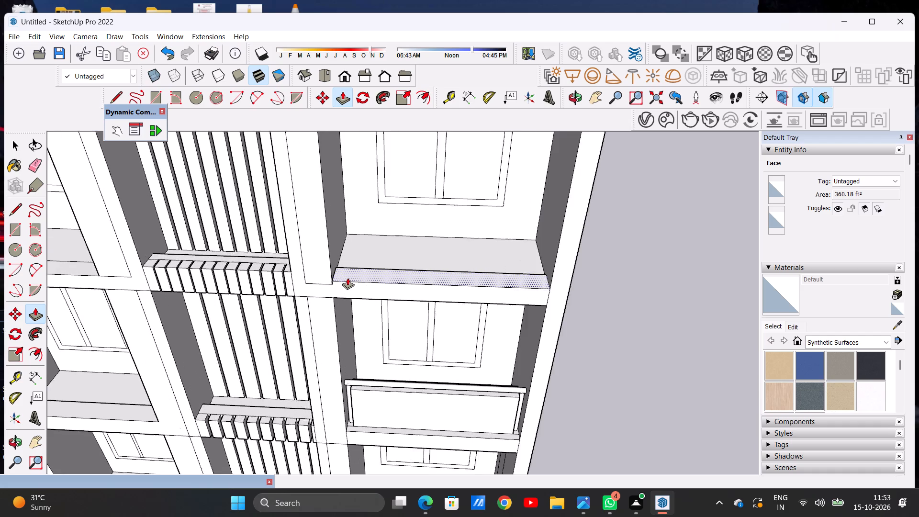
{"action": "scroll", "coordinate": [347, 278], "scroll_direction": "up", "scroll_amount": 6}
{"action": "left_click", "coordinate": [346, 270]}
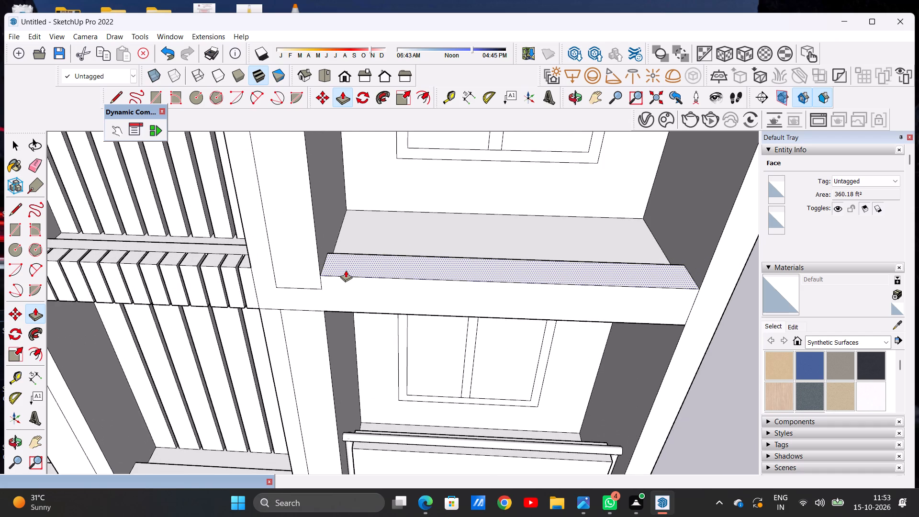
{"action": "key", "text": "space"}
Push/Pull the front floor strip of the left top-floor bay up to the same height as the right bay's curb.
{"action": "scroll", "coordinate": [412, 297], "scroll_direction": "down", "scroll_amount": 15}
{"action": "middle_click_drag", "start_coordinate": [409, 337], "coordinate": [406, 266]}
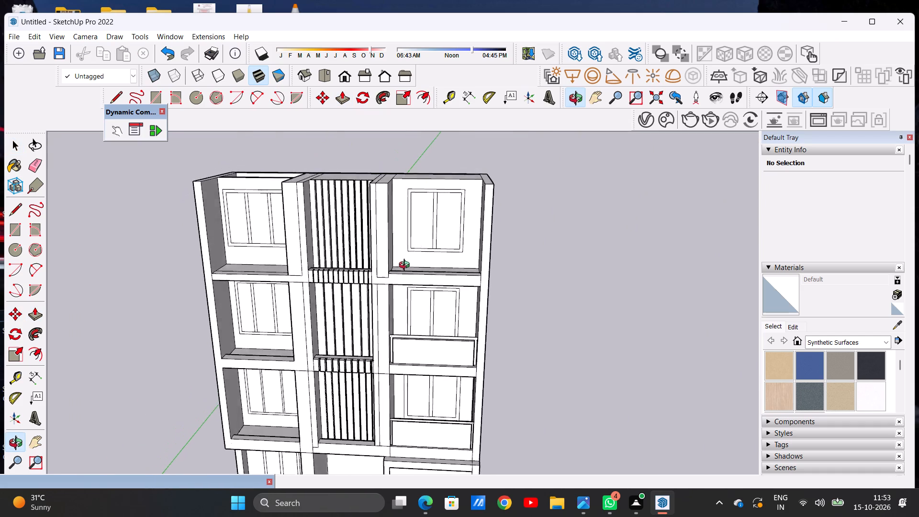
{"action": "middle_click_drag", "start_coordinate": [406, 266], "coordinate": [409, 262]}
{"action": "scroll", "coordinate": [386, 271], "scroll_direction": "up", "scroll_amount": 8}
{"action": "scroll", "coordinate": [555, 333], "scroll_direction": "down", "scroll_amount": 7}
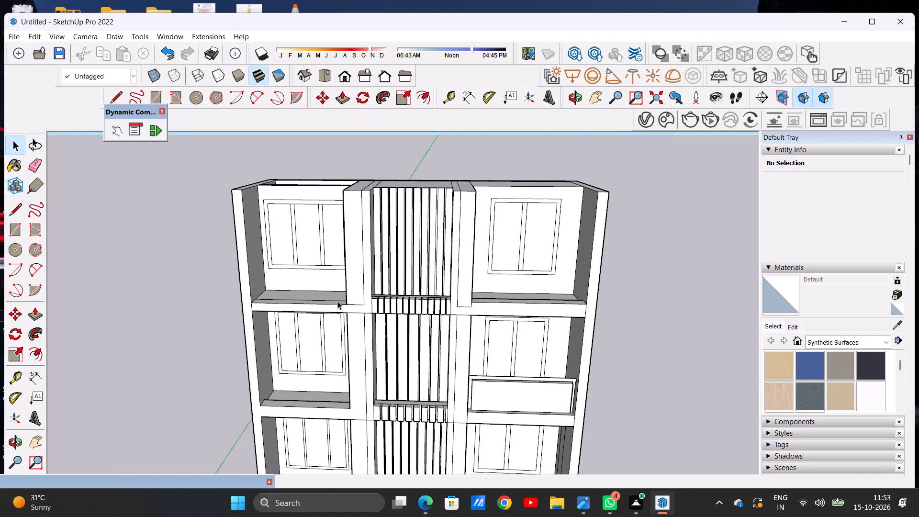
{"action": "middle_click_drag", "start_coordinate": [336, 300], "coordinate": [335, 344]}
{"action": "scroll", "coordinate": [339, 306], "scroll_direction": "up", "scroll_amount": 7}
{"action": "key", "text": "p"}
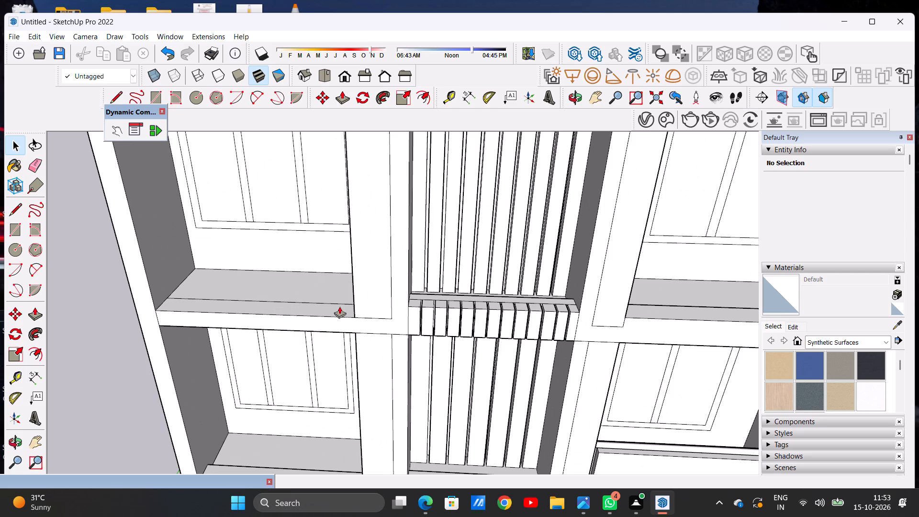
{"action": "scroll", "coordinate": [339, 306], "scroll_direction": "up", "scroll_amount": 4}
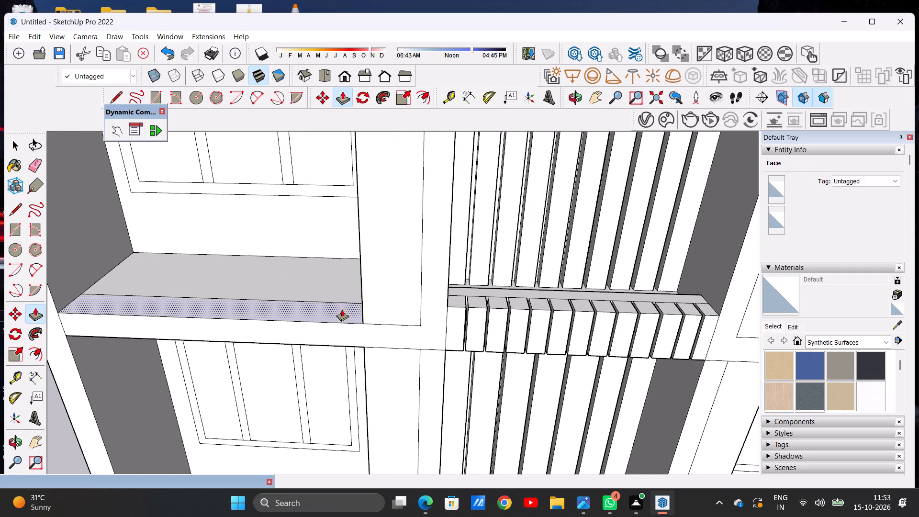
{"action": "left_click", "coordinate": [343, 310]}
{"action": "scroll", "coordinate": [368, 269], "scroll_direction": "down", "scroll_amount": 8}
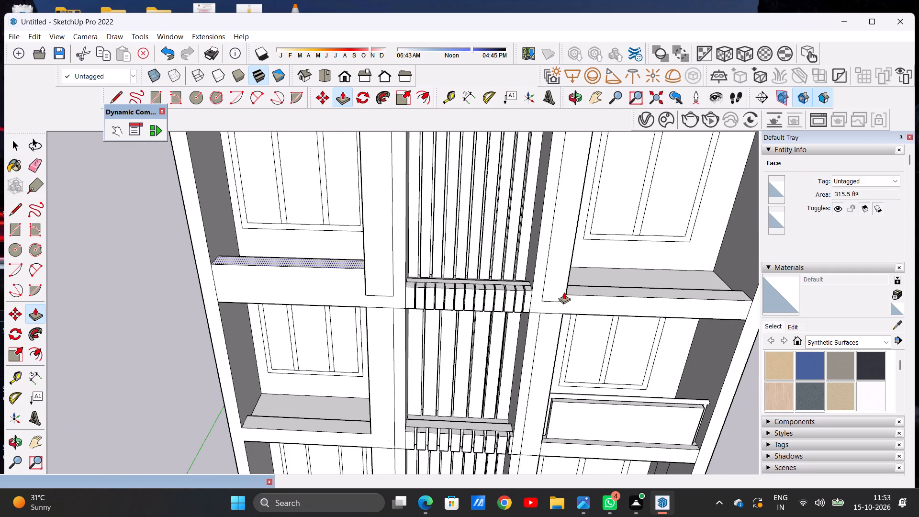
{"action": "left_click", "coordinate": [565, 292]}
{"action": "key", "text": "space"}
Draw a short vertical line across the beam front, continuing the pillar edge beside the right top-floor bay down to the beam's underside.
{"action": "scroll", "coordinate": [302, 356], "scroll_direction": "down", "scroll_amount": 10}
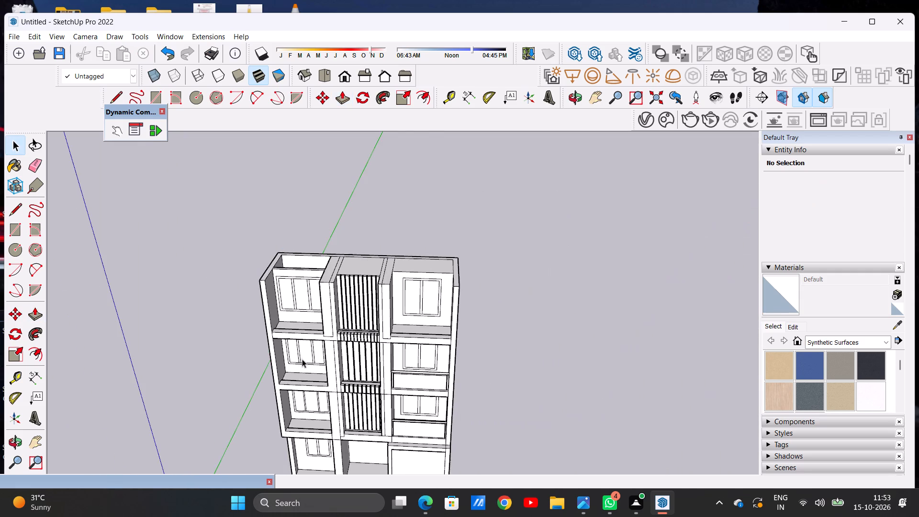
{"action": "middle_click_drag", "start_coordinate": [383, 348], "coordinate": [374, 365]}
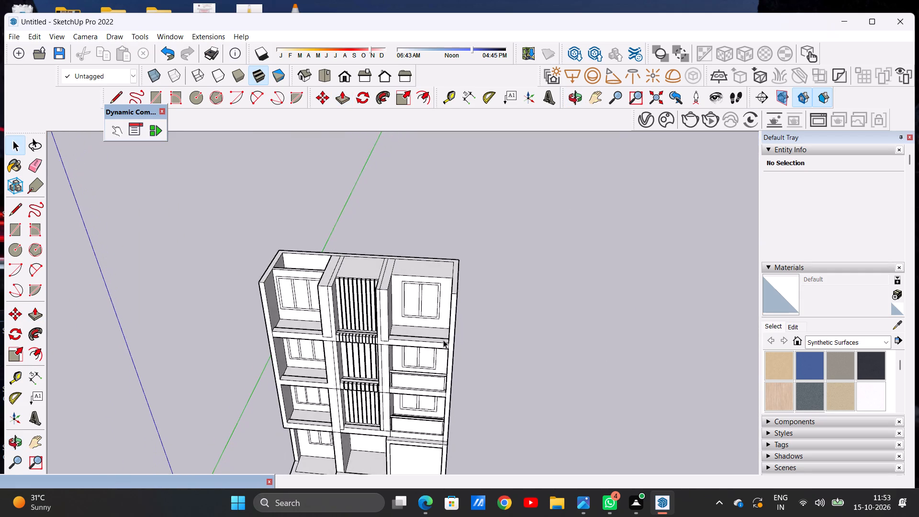
{"action": "scroll", "coordinate": [443, 340], "scroll_direction": "up", "scroll_amount": 8}
{"action": "middle_click_drag", "start_coordinate": [338, 338], "coordinate": [354, 370]}
{"action": "scroll", "coordinate": [319, 375], "scroll_direction": "up", "scroll_amount": 8}
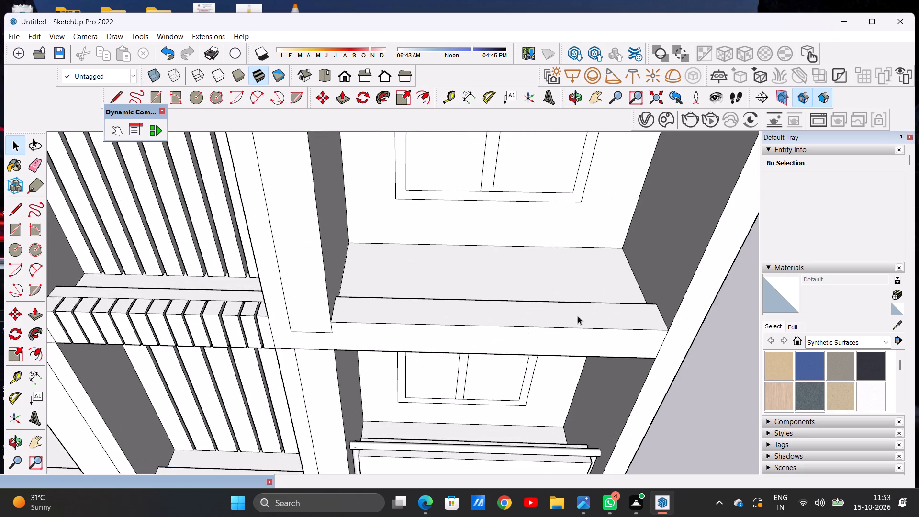
{"action": "scroll", "coordinate": [614, 310], "scroll_direction": "down", "scroll_amount": 4}
{"action": "scroll", "coordinate": [622, 336], "scroll_direction": "up", "scroll_amount": 5}
{"action": "middle_click_drag", "start_coordinate": [383, 351], "coordinate": [381, 291]}
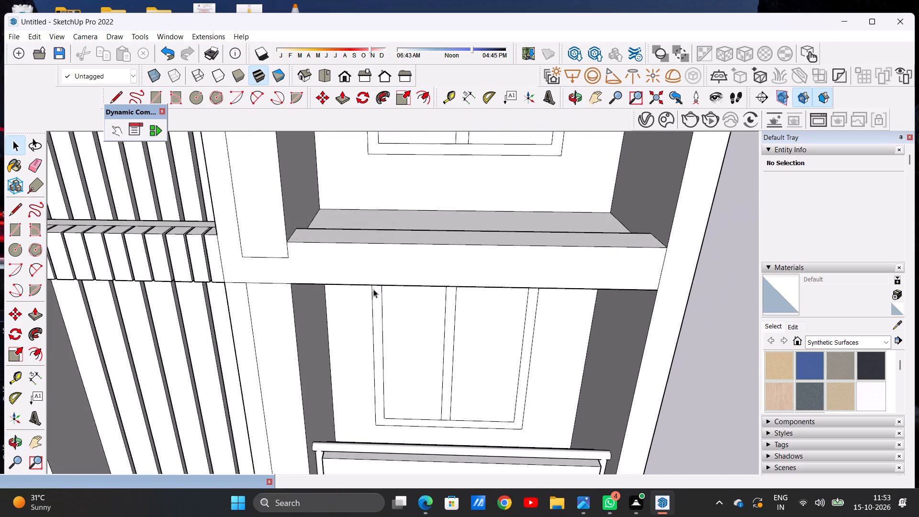
{"action": "scroll", "coordinate": [292, 284], "scroll_direction": "up", "scroll_amount": 4}
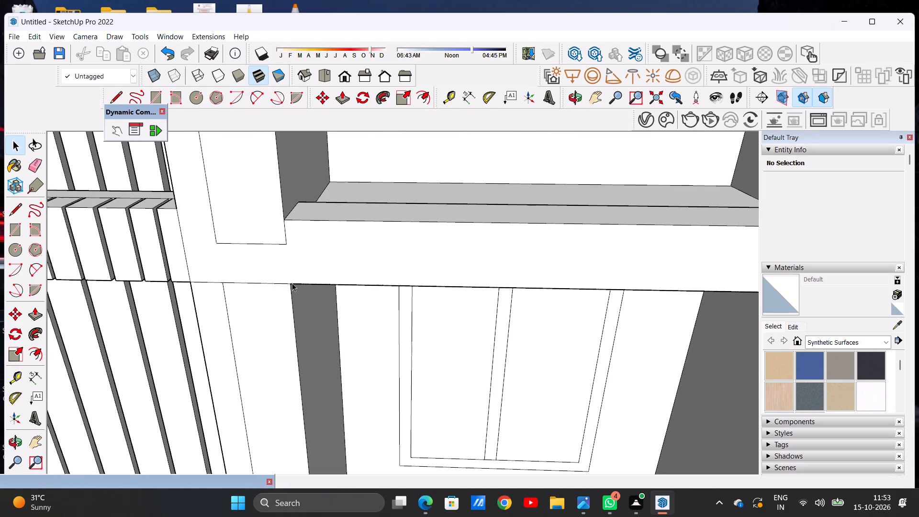
{"action": "key", "text": "l"}
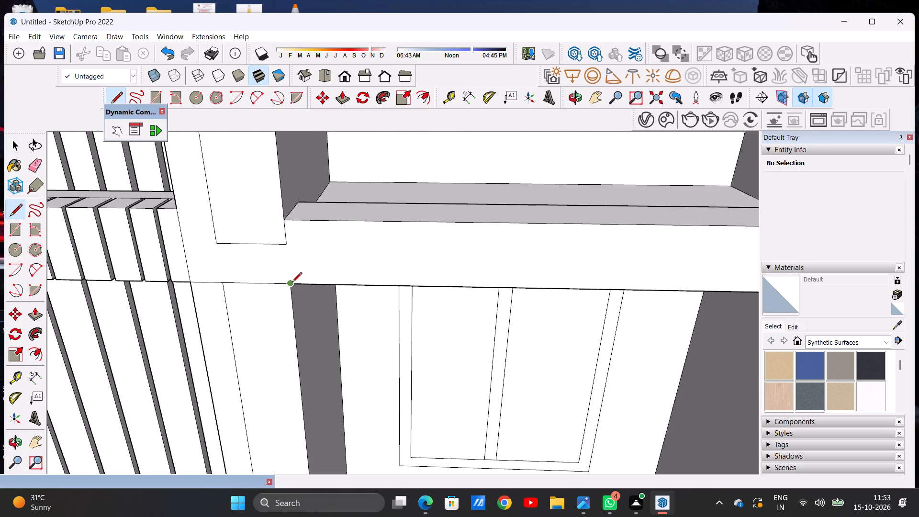
{"action": "scroll", "coordinate": [292, 283], "scroll_direction": "up", "scroll_amount": 3}
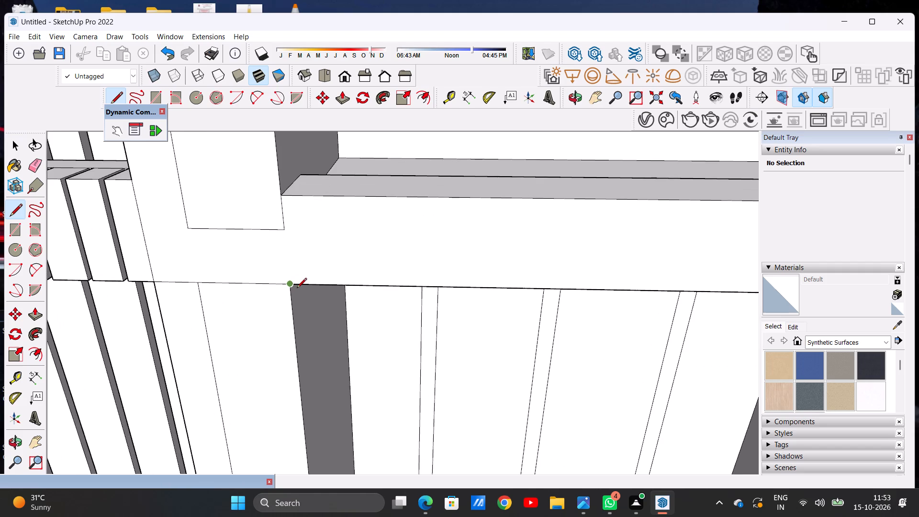
{"action": "left_click", "coordinate": [291, 282]}
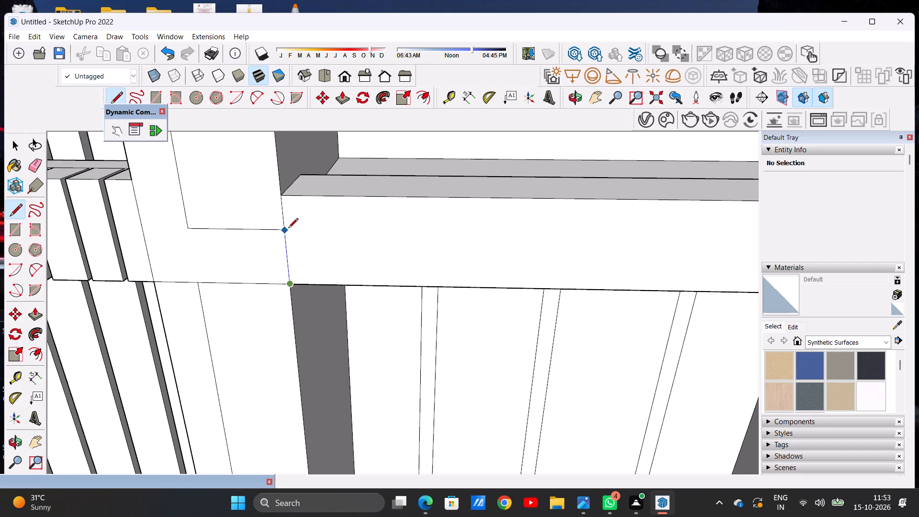
{"action": "left_click", "coordinate": [287, 228]}
{"action": "scroll", "coordinate": [326, 238], "scroll_direction": "down", "scroll_amount": 14}
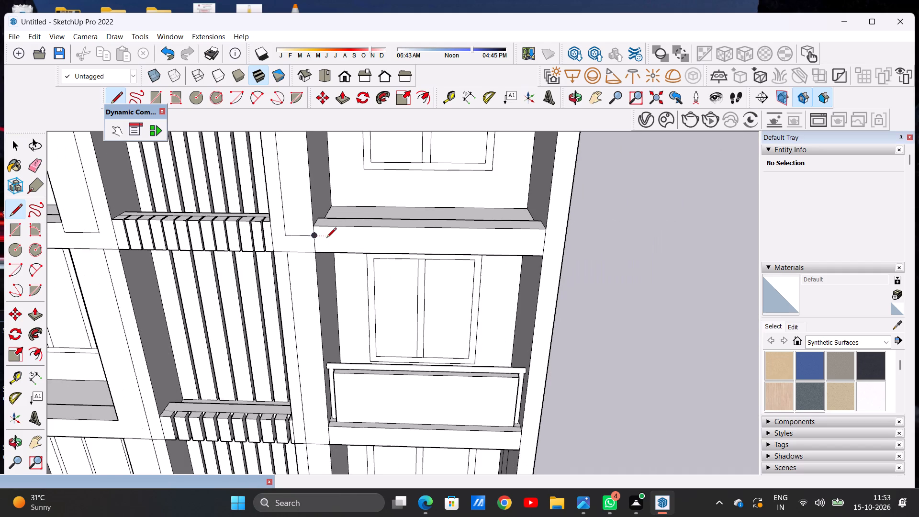
{"action": "key", "text": "space"}
Draw a line along the full length of the right top-floor bay's curb top, parallel to and set back from its front edge.
{"action": "scroll", "coordinate": [380, 259], "scroll_direction": "down", "scroll_amount": 10}
{"action": "scroll", "coordinate": [355, 276], "scroll_direction": "up", "scroll_amount": 7}
{"action": "middle_click_drag", "start_coordinate": [385, 288], "coordinate": [395, 242]}
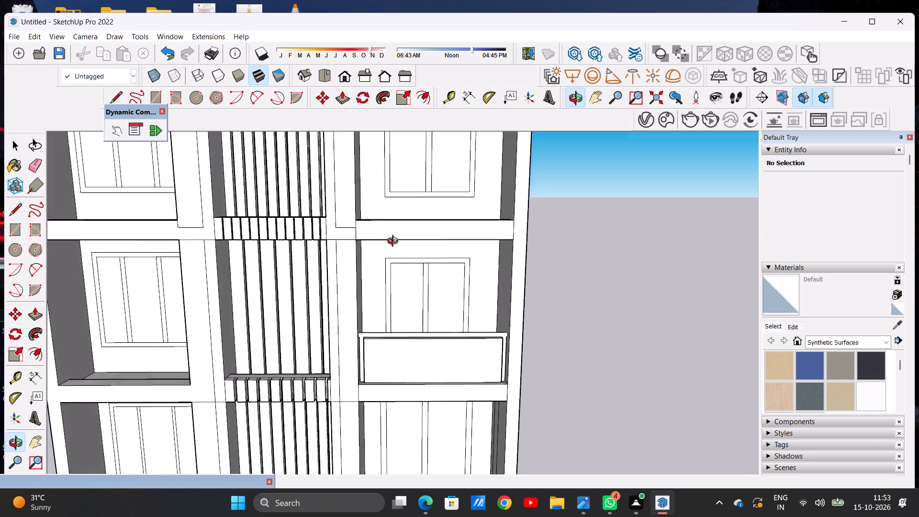
{"action": "middle_click_drag", "start_coordinate": [395, 242], "coordinate": [373, 281]}
{"action": "scroll", "coordinate": [378, 295], "scroll_direction": "down", "scroll_amount": 5}
{"action": "middle_click_drag", "start_coordinate": [412, 253], "coordinate": [427, 351]}
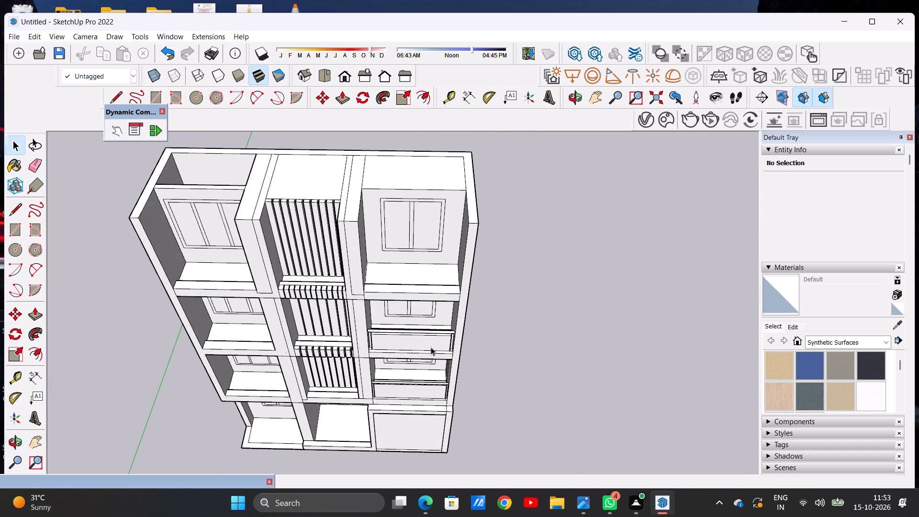
{"action": "scroll", "coordinate": [456, 301], "scroll_direction": "up", "scroll_amount": 4}
{"action": "scroll", "coordinate": [454, 294], "scroll_direction": "down", "scroll_amount": 1}
{"action": "scroll", "coordinate": [454, 293], "scroll_direction": "up", "scroll_amount": 3}
{"action": "middle_click_drag", "start_coordinate": [449, 283], "coordinate": [449, 316]}
{"action": "scroll", "coordinate": [455, 309], "scroll_direction": "up", "scroll_amount": 5}
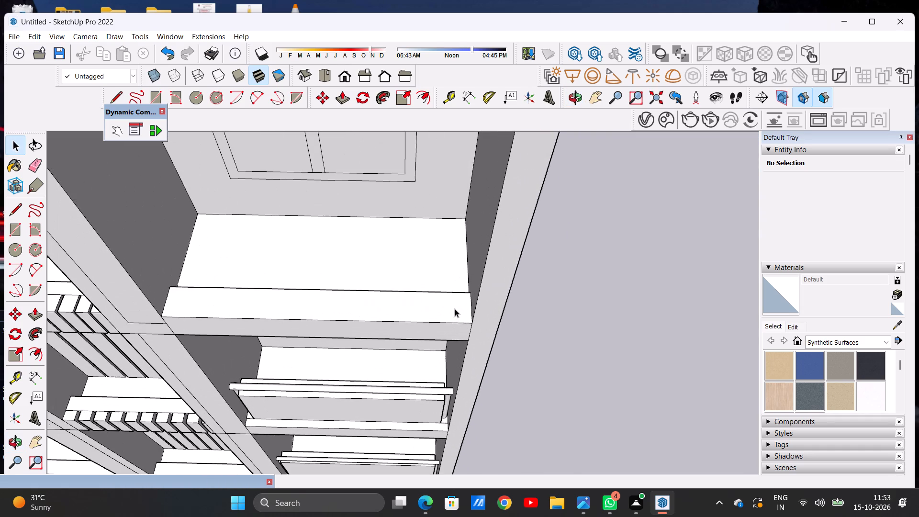
{"action": "key", "text": "l"}
{"action": "scroll", "coordinate": [455, 309], "scroll_direction": "up", "scroll_amount": 7}
{"action": "scroll", "coordinate": [556, 312], "scroll_direction": "down", "scroll_amount": 3}
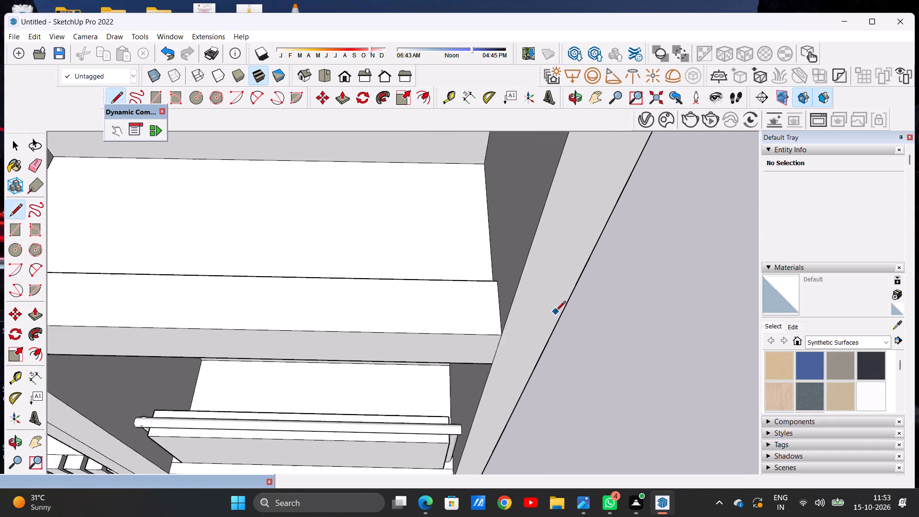
{"action": "scroll", "coordinate": [556, 312], "scroll_direction": "down", "scroll_amount": 3}
{"action": "scroll", "coordinate": [135, 308], "scroll_direction": "up", "scroll_amount": 6}
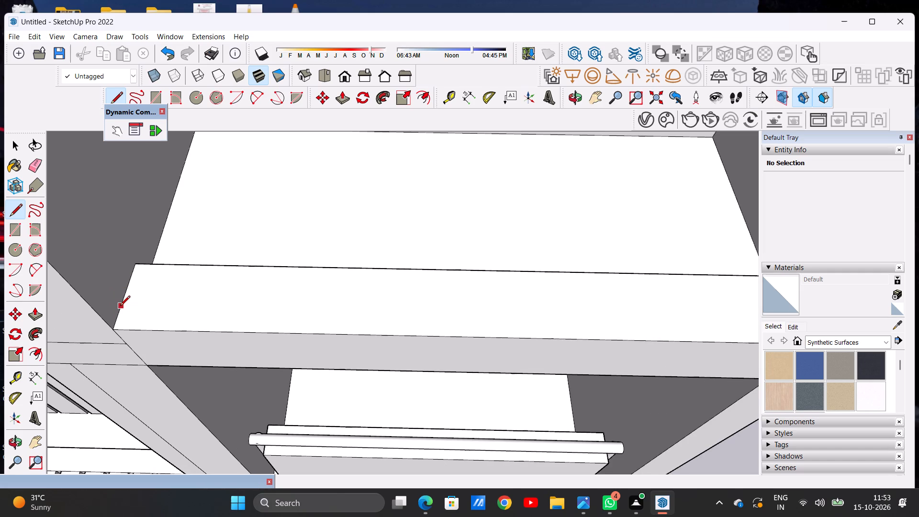
{"action": "left_click", "coordinate": [120, 306]}
{"action": "scroll", "coordinate": [242, 312], "scroll_direction": "down", "scroll_amount": 7}
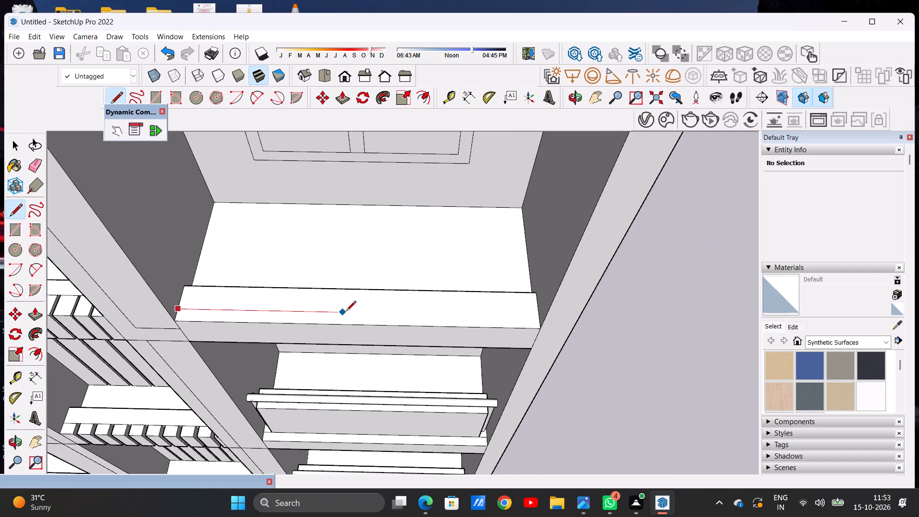
{"action": "scroll", "coordinate": [493, 315], "scroll_direction": "up", "scroll_amount": 10}
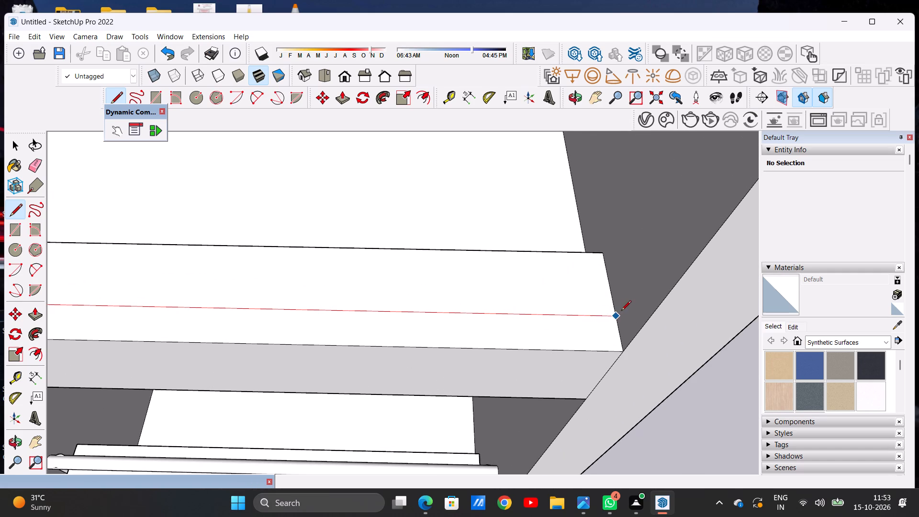
{"action": "left_click", "coordinate": [616, 315]}
{"action": "key", "text": "space"}
Draw a circle of about 9 7/8" radius on the right top-floor bay's curb top, near its right end behind the set-back line.
{"action": "scroll", "coordinate": [597, 323], "scroll_direction": "down", "scroll_amount": 4}
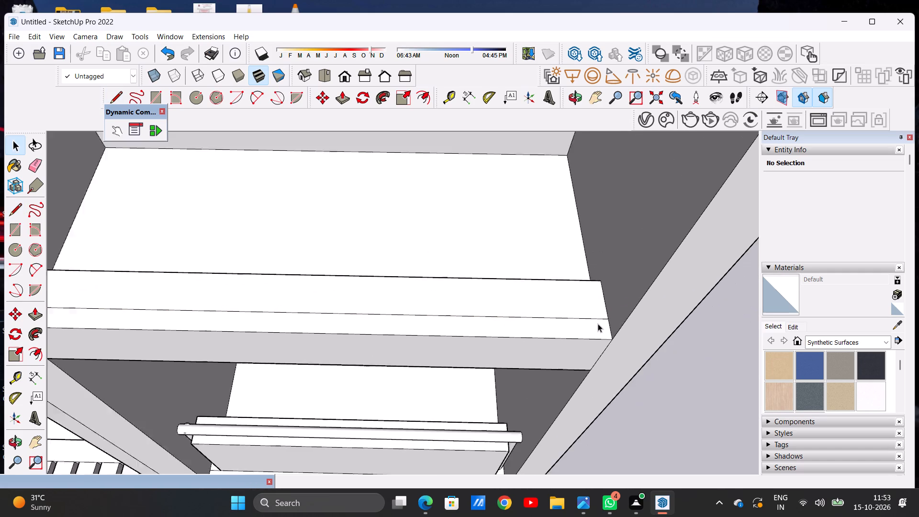
{"action": "scroll", "coordinate": [598, 324], "scroll_direction": "down", "scroll_amount": 10}
{"action": "scroll", "coordinate": [600, 318], "scroll_direction": "up", "scroll_amount": 2}
{"action": "middle_click_drag", "start_coordinate": [592, 315], "coordinate": [582, 337]}
{"action": "scroll", "coordinate": [579, 349], "scroll_direction": "up", "scroll_amount": 4}
{"action": "middle_click_drag", "start_coordinate": [575, 349], "coordinate": [580, 360]}
{"action": "scroll", "coordinate": [593, 365], "scroll_direction": "up", "scroll_amount": 2}
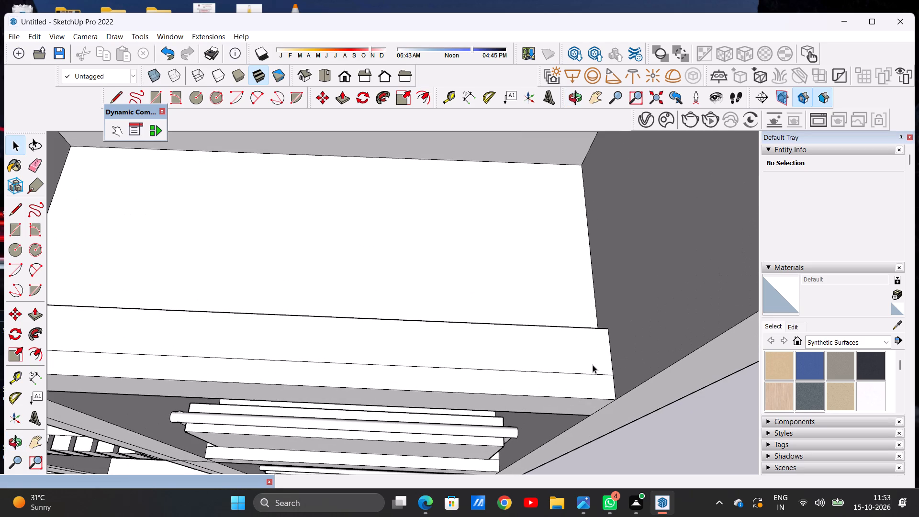
{"action": "key", "text": "c"}
{"action": "scroll", "coordinate": [594, 357], "scroll_direction": "up", "scroll_amount": 5}
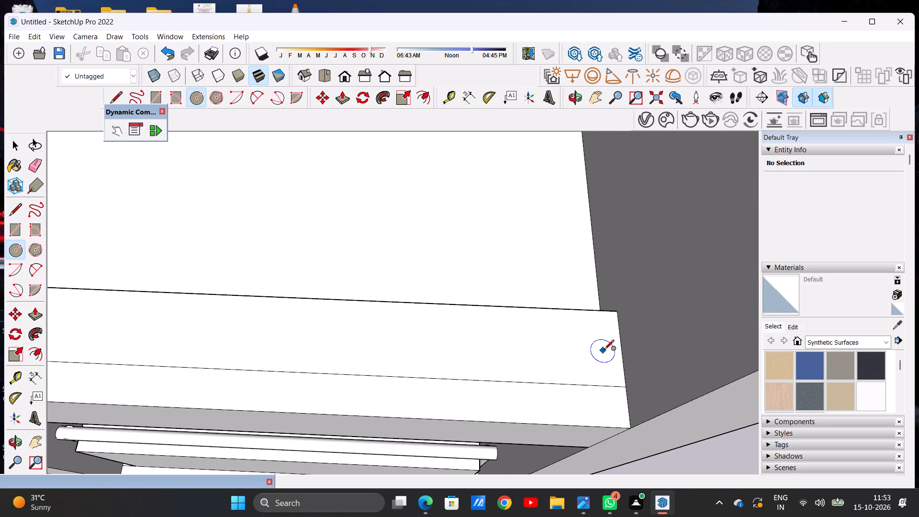
{"action": "left_click", "coordinate": [599, 349]}
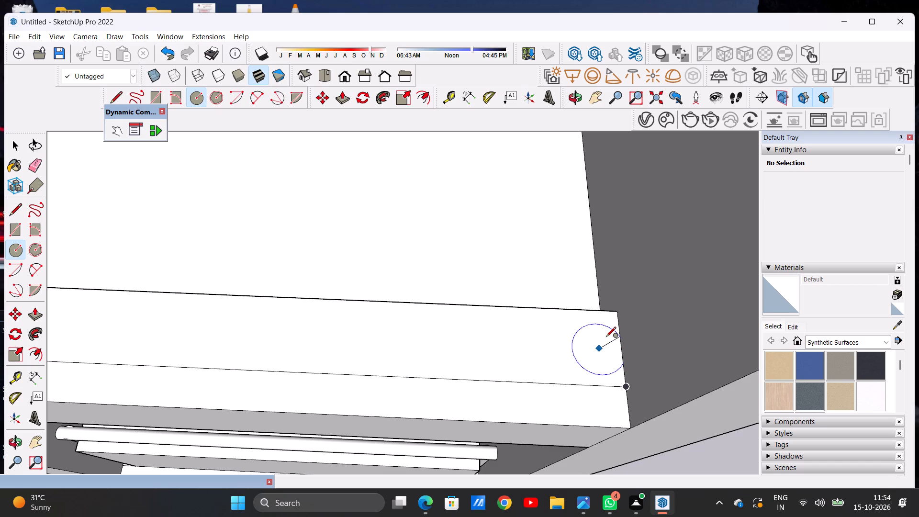
{"action": "left_click", "coordinate": [605, 337]}
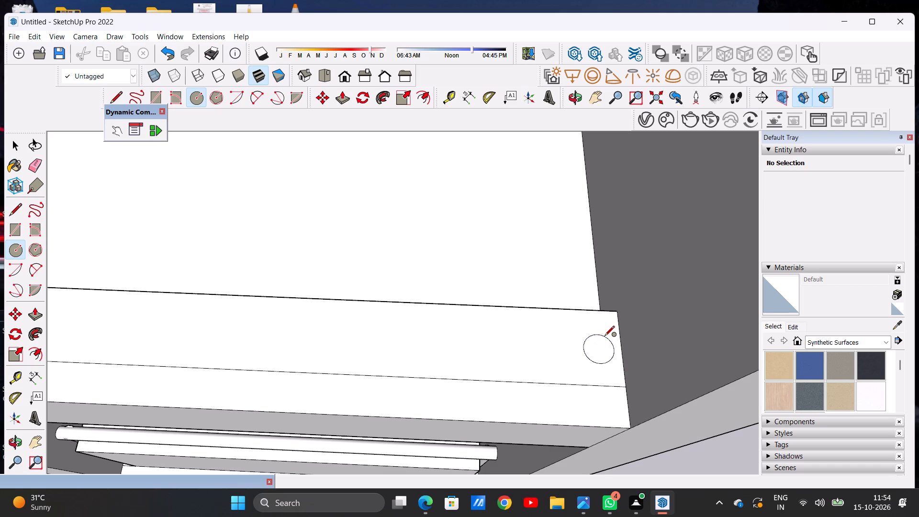
{"action": "key", "text": "space"}
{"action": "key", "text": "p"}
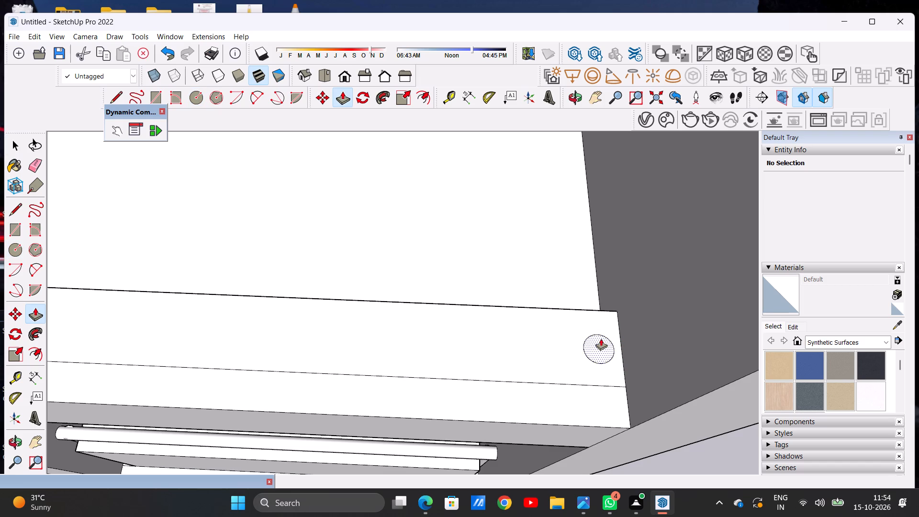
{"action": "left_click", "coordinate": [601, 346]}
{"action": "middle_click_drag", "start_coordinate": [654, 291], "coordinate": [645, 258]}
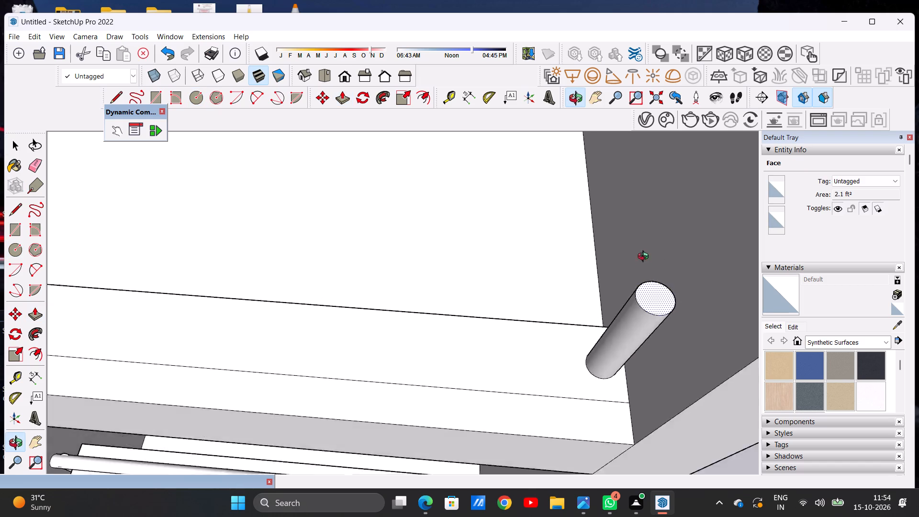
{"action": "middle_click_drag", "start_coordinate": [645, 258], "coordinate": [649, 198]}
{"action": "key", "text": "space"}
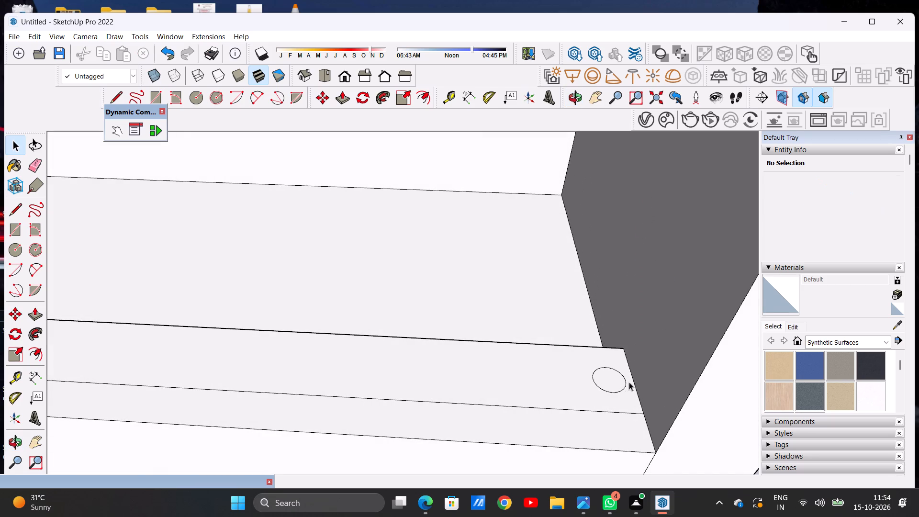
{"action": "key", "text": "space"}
Draw a line across the curb top just left of the circle, from the set-back line to the curb's rear edge.
{"action": "middle_click_drag", "start_coordinate": [577, 362], "coordinate": [565, 431]}
{"action": "scroll", "coordinate": [585, 437], "scroll_direction": "up", "scroll_amount": 2}
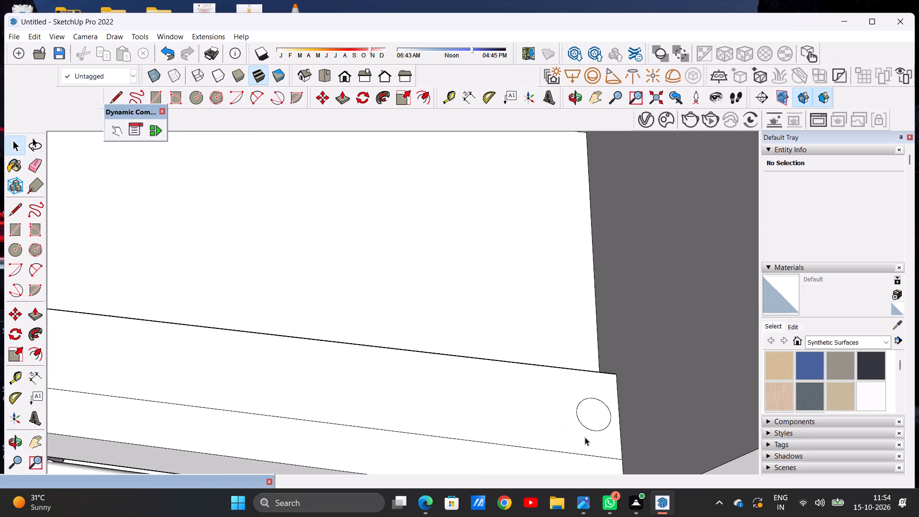
{"action": "key", "text": "l"}
{"action": "scroll", "coordinate": [574, 458], "scroll_direction": "up", "scroll_amount": 3}
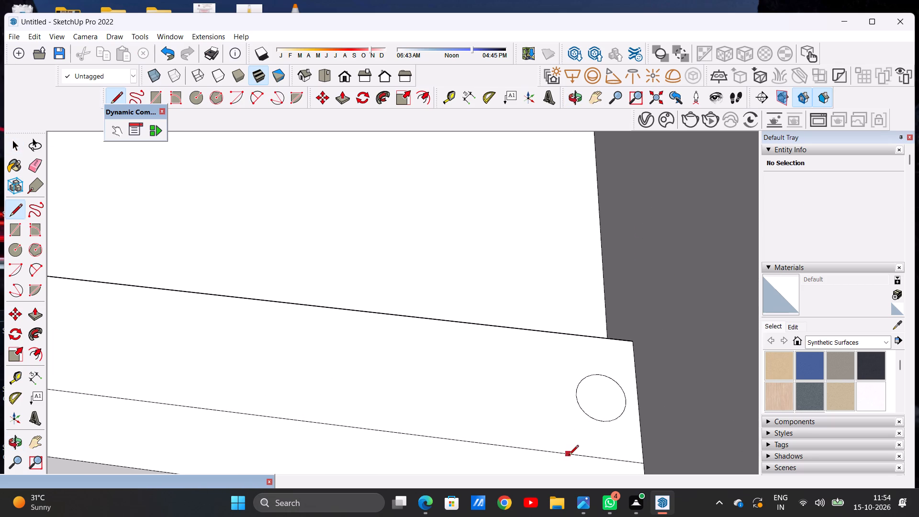
{"action": "left_click", "coordinate": [573, 454]}
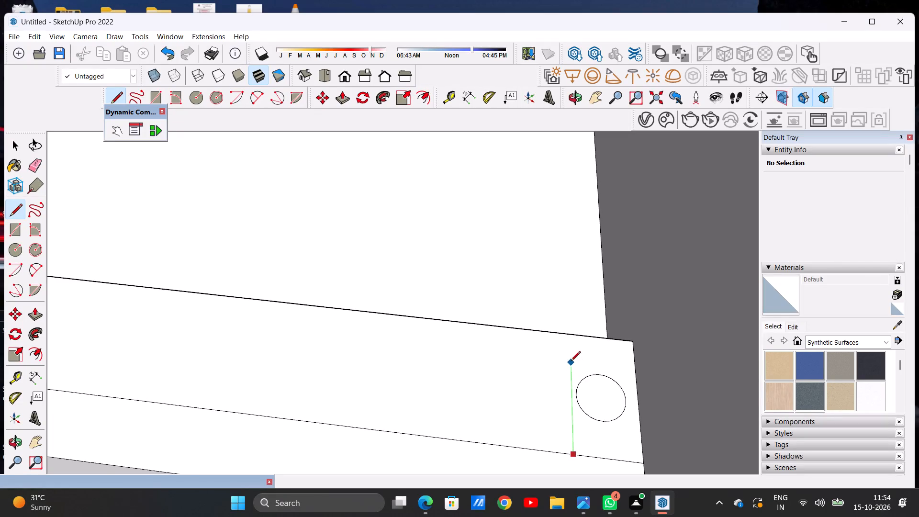
{"action": "left_click", "coordinate": [572, 334]}
{"action": "key", "text": "space"}
Copy the circle with its face along the right top-floor bay's curb top to the curb's left end.
{"action": "scroll", "coordinate": [515, 393], "scroll_direction": "down", "scroll_amount": 20}
{"action": "scroll", "coordinate": [515, 393], "scroll_direction": "down", "scroll_amount": 3}
{"action": "middle_click_drag", "start_coordinate": [508, 424], "coordinate": [508, 422]}
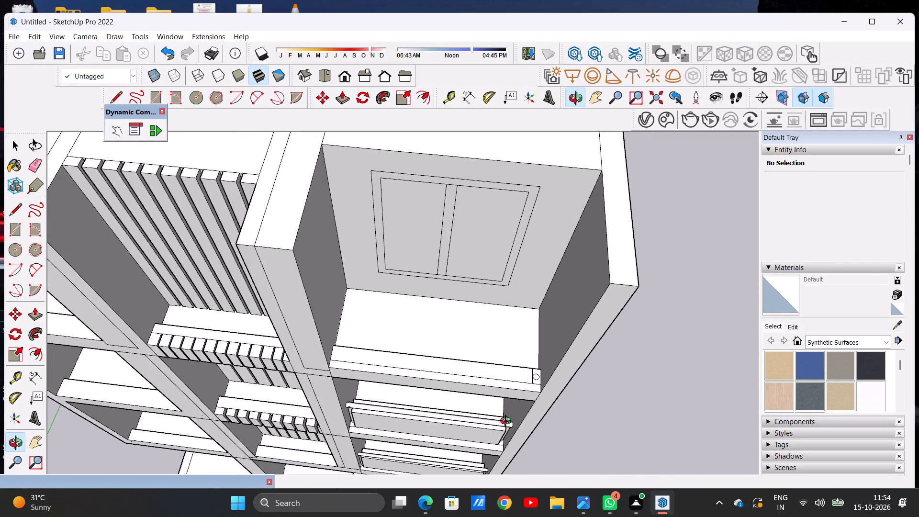
{"action": "middle_click_drag", "start_coordinate": [508, 422], "coordinate": [543, 431]}
{"action": "scroll", "coordinate": [550, 382], "scroll_direction": "up", "scroll_amount": 19}
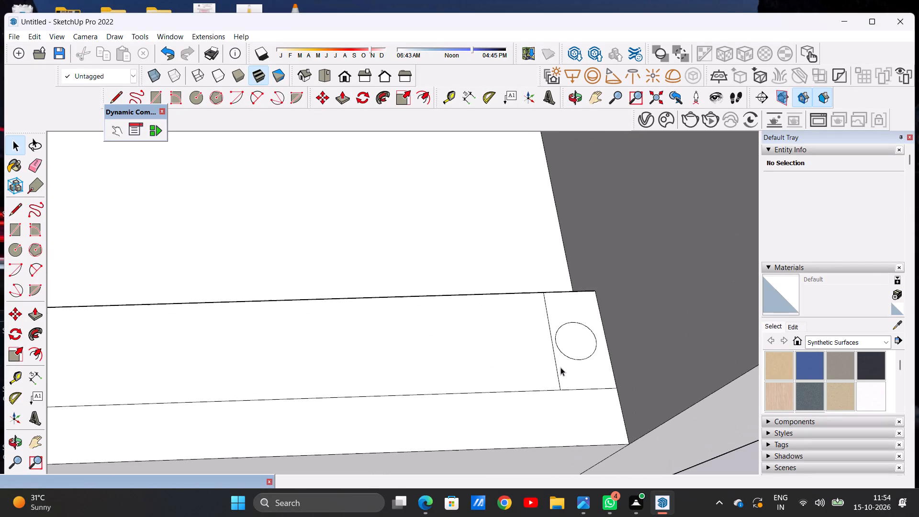
{"action": "scroll", "coordinate": [604, 328], "scroll_direction": "down", "scroll_amount": 11}
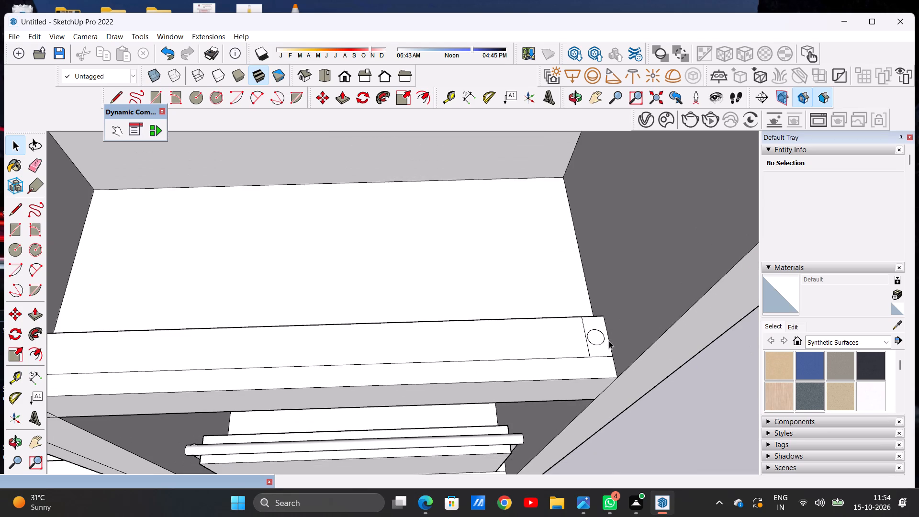
{"action": "scroll", "coordinate": [604, 339], "scroll_direction": "down", "scroll_amount": 4}
{"action": "scroll", "coordinate": [604, 340], "scroll_direction": "up", "scroll_amount": 7}
{"action": "scroll", "coordinate": [591, 339], "scroll_direction": "down", "scroll_amount": 1}
{"action": "scroll", "coordinate": [590, 339], "scroll_direction": "up", "scroll_amount": 6}
{"action": "double_click", "coordinate": [594, 343]}
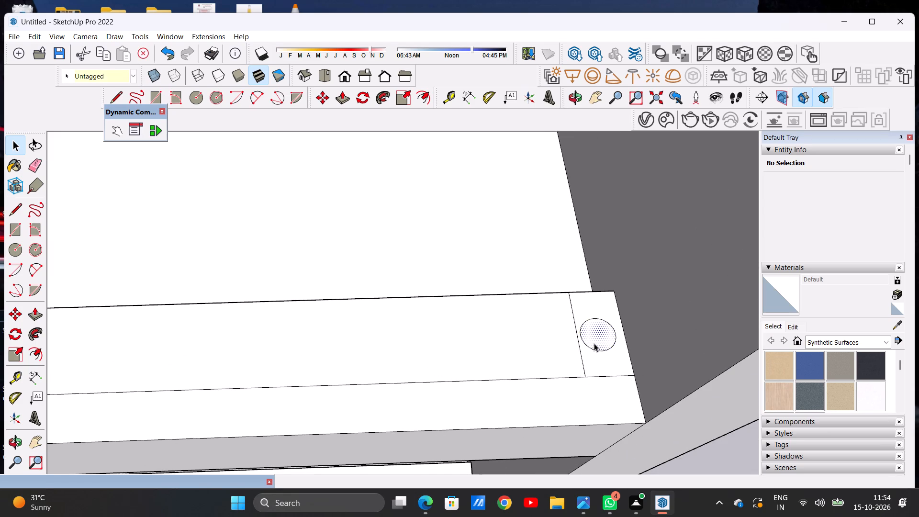
{"action": "key", "text": "m"}
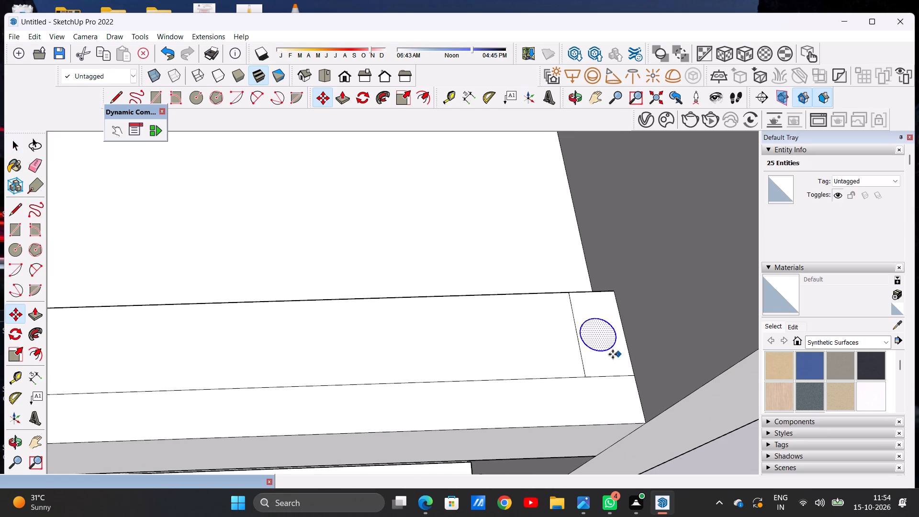
{"action": "left_click", "coordinate": [604, 354]}
{"action": "scroll", "coordinate": [541, 359], "scroll_direction": "down", "scroll_amount": 4}
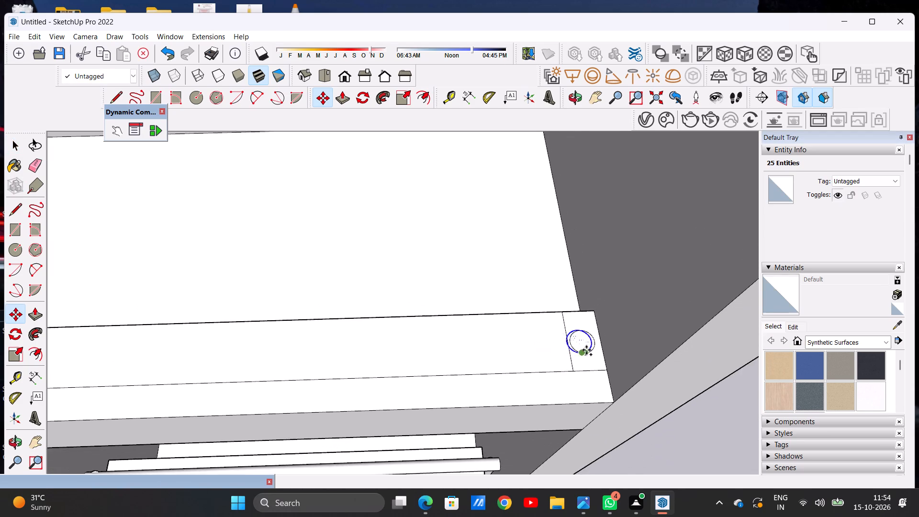
{"action": "scroll", "coordinate": [586, 350], "scroll_direction": "down", "scroll_amount": 6}
{"action": "scroll", "coordinate": [109, 368], "scroll_direction": "up", "scroll_amount": 4}
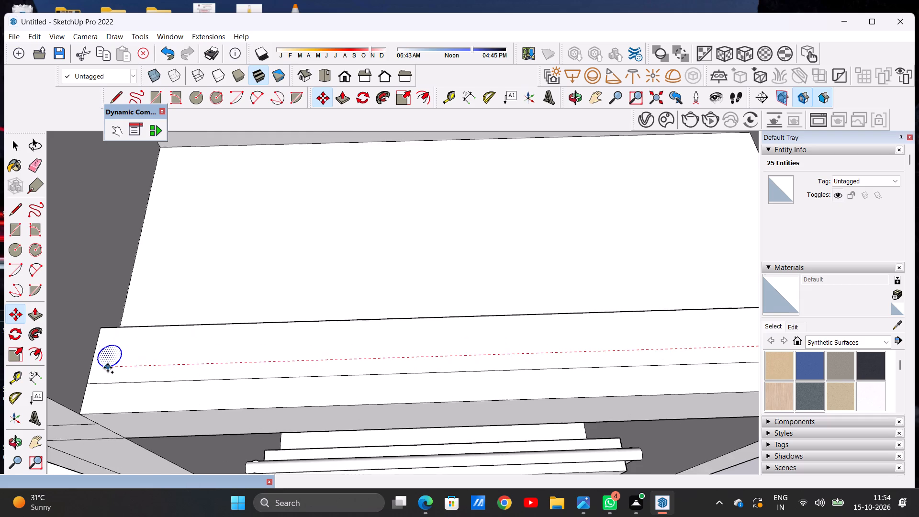
{"action": "scroll", "coordinate": [108, 368], "scroll_direction": "up", "scroll_amount": 4}
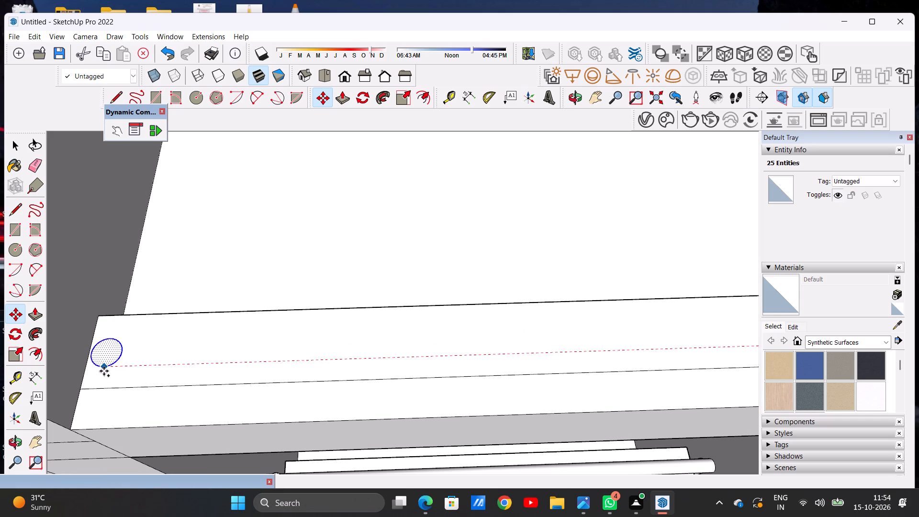
{"action": "left_click", "coordinate": [105, 371]}
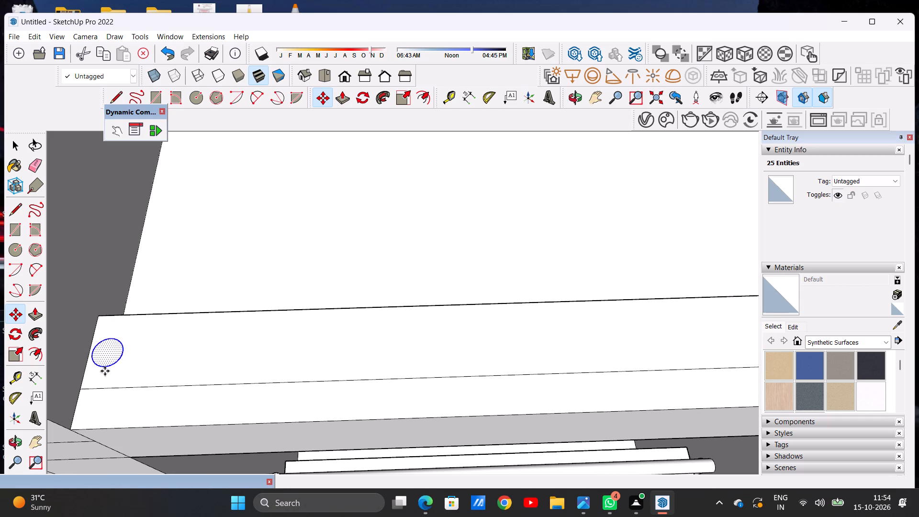
{"action": "key", "text": "space"}
{"action": "key", "text": "space"}
{"action": "scroll", "coordinate": [273, 360], "scroll_direction": "down", "scroll_amount": 7}
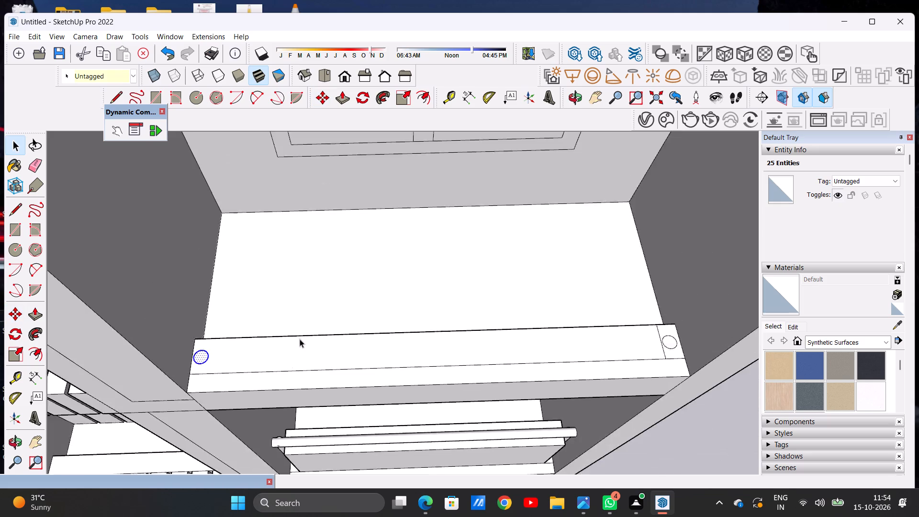
{"action": "scroll", "coordinate": [300, 339], "scroll_direction": "down", "scroll_amount": 10}
{"action": "left_click", "coordinate": [670, 383]}
Draw a line about 4' 3" long across the curb top just right of the copied circle, from the set-back line to the rear edge.
{"action": "scroll", "coordinate": [300, 324], "scroll_direction": "up", "scroll_amount": 5}
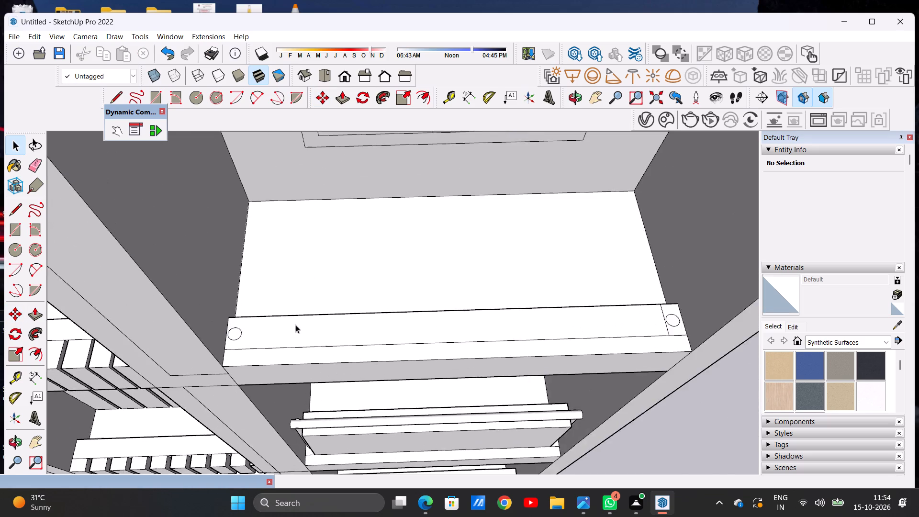
{"action": "scroll", "coordinate": [295, 325], "scroll_direction": "up", "scroll_amount": 8}
{"action": "middle_click_drag", "start_coordinate": [231, 348], "coordinate": [228, 381]}
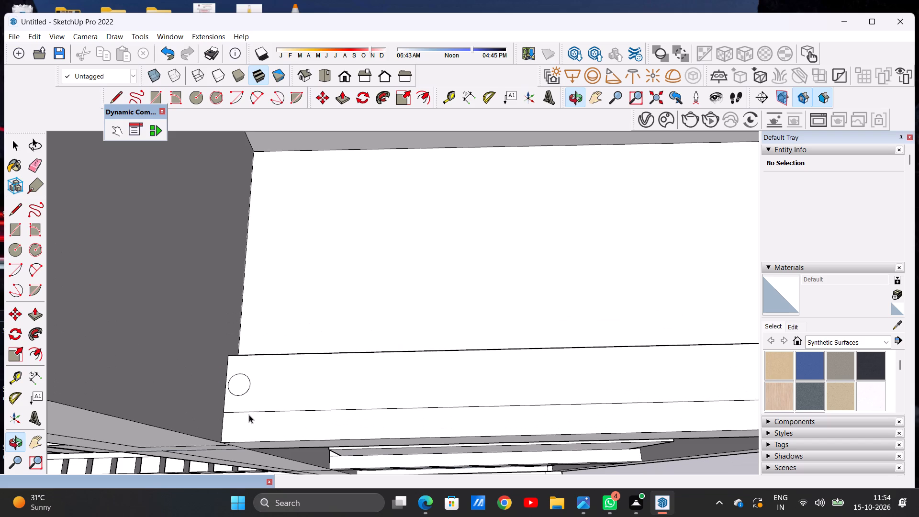
{"action": "key", "text": "l"}
{"action": "scroll", "coordinate": [278, 424], "scroll_direction": "up", "scroll_amount": 8}
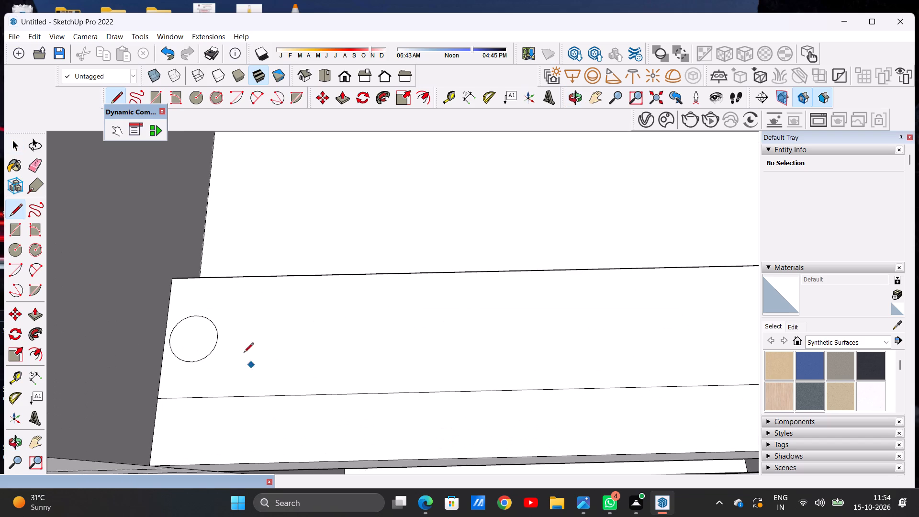
{"action": "left_click", "coordinate": [222, 398]}
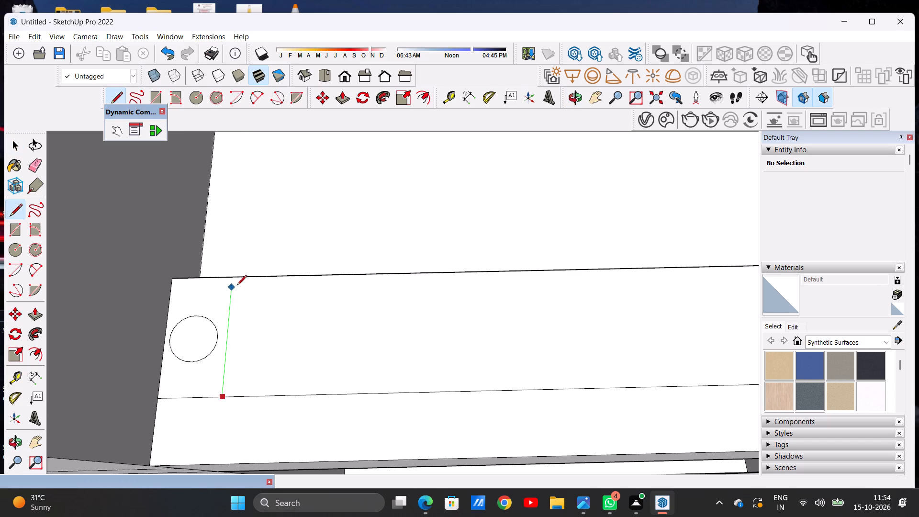
{"action": "left_click", "coordinate": [236, 276]}
{"action": "key", "text": "space"}
Move the cross line beside the left-end circle slightly left along the set-back line, close to the circle's edge.
{"action": "scroll", "coordinate": [174, 394], "scroll_direction": "up", "scroll_amount": 5}
{"action": "scroll", "coordinate": [234, 386], "scroll_direction": "up", "scroll_amount": 6}
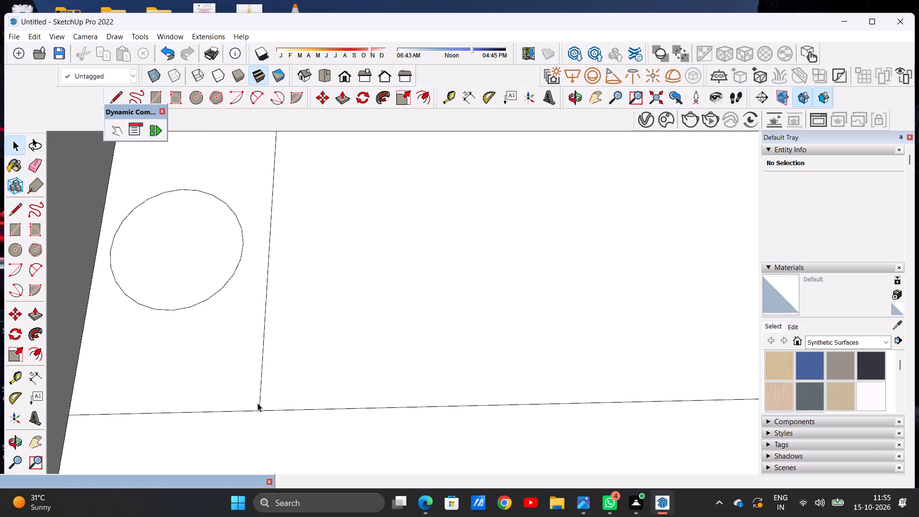
{"action": "left_click", "coordinate": [260, 397]}
{"action": "key", "text": "m"}
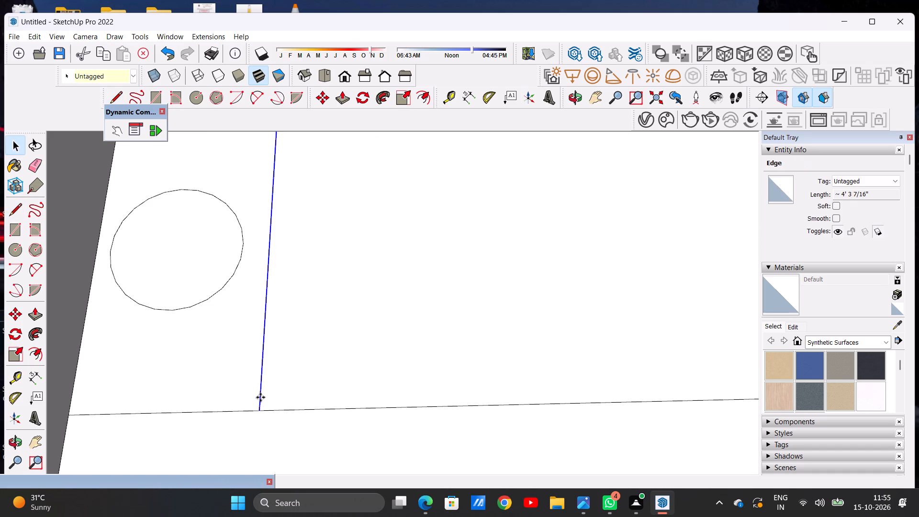
{"action": "left_click", "coordinate": [260, 414]}
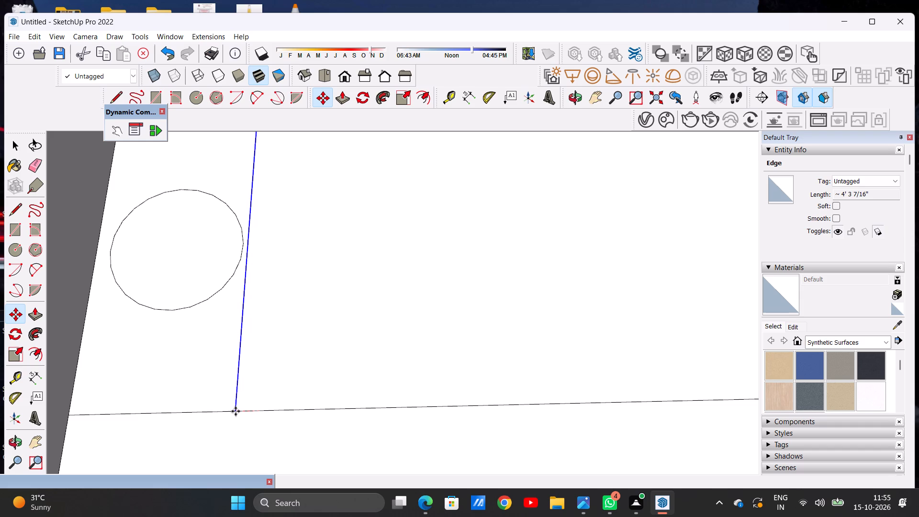
{"action": "left_click", "coordinate": [235, 411]}
{"action": "key", "text": "space"}
{"action": "scroll", "coordinate": [295, 395], "scroll_direction": "down", "scroll_amount": 13}
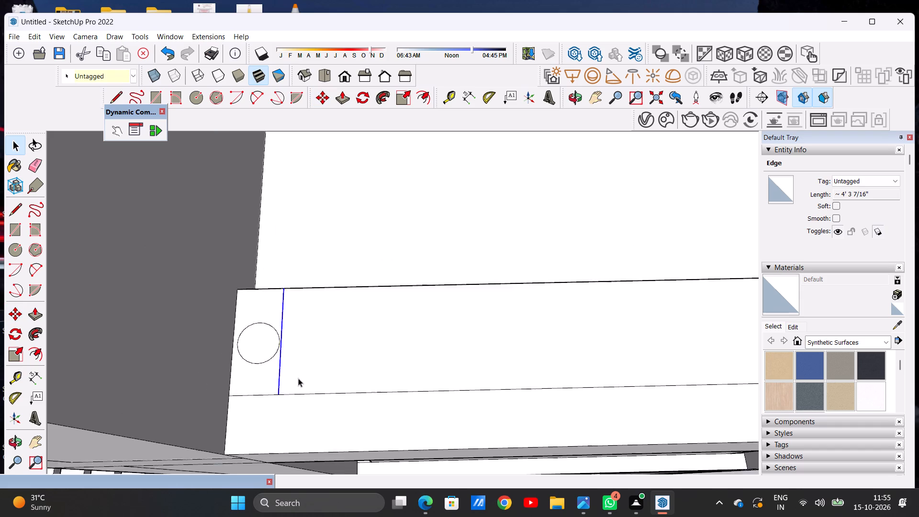
{"action": "scroll", "coordinate": [298, 378], "scroll_direction": "down", "scroll_amount": 2}
{"action": "scroll", "coordinate": [272, 277], "scroll_direction": "down", "scroll_amount": 14}
{"action": "left_click", "coordinate": [396, 456]}
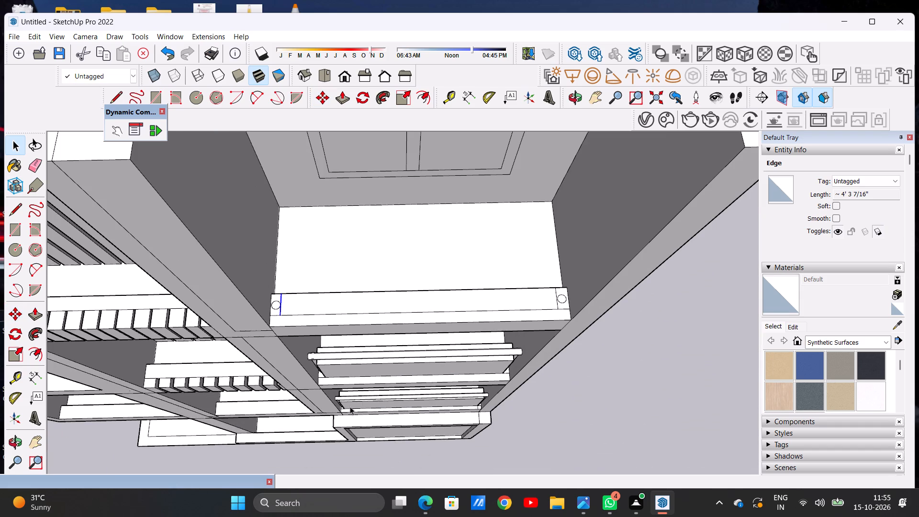
Set the circle at the left end of the top-floor curb to 60 segments.
{"action": "scroll", "coordinate": [283, 313], "scroll_direction": "up", "scroll_amount": 20}
{"action": "scroll", "coordinate": [283, 313], "scroll_direction": "up", "scroll_amount": 14}
{"action": "scroll", "coordinate": [294, 328], "scroll_direction": "down", "scroll_amount": 1}
{"action": "left_click", "coordinate": [282, 326]}
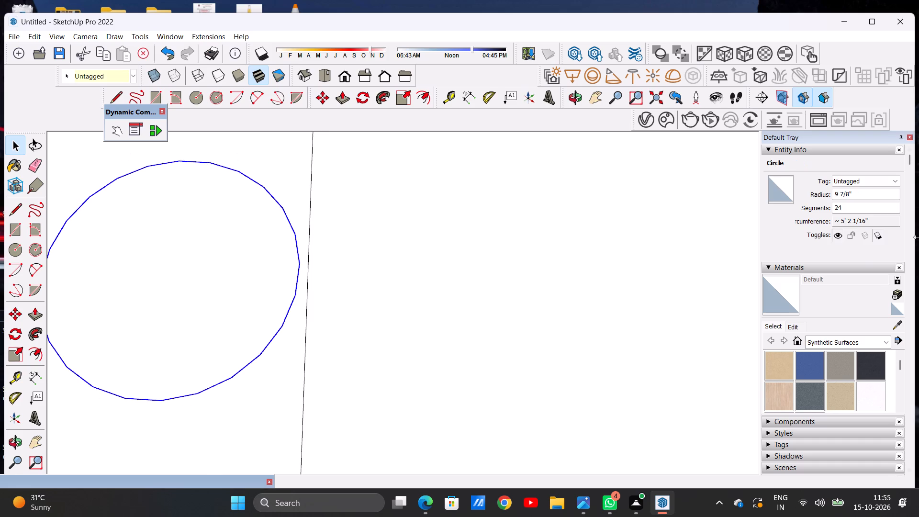
{"action": "left_click_drag", "start_coordinate": [844, 207], "coordinate": [826, 207]}
{"action": "type", "text": "60"}
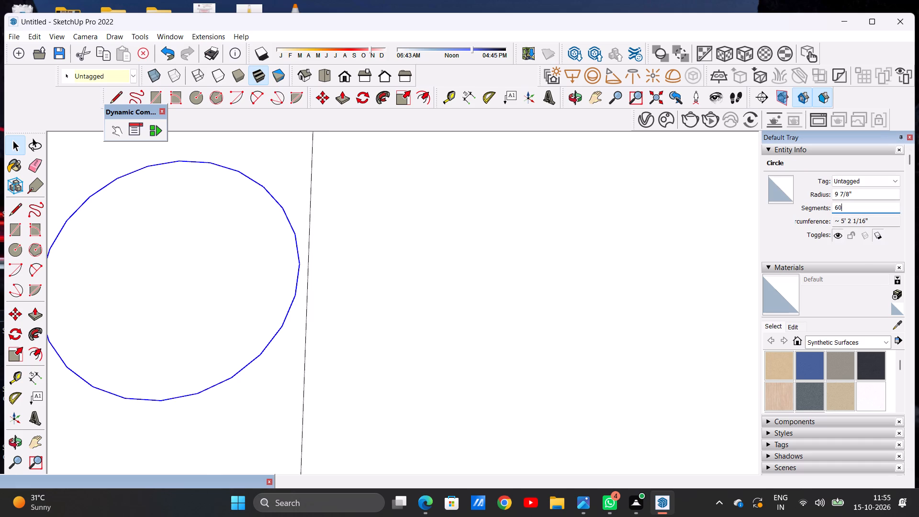
{"action": "key", "text": "Return"}
Set the circle at the right end of the top-floor curb to 60 segments as well.
{"action": "scroll", "coordinate": [455, 311], "scroll_direction": "down", "scroll_amount": 11}
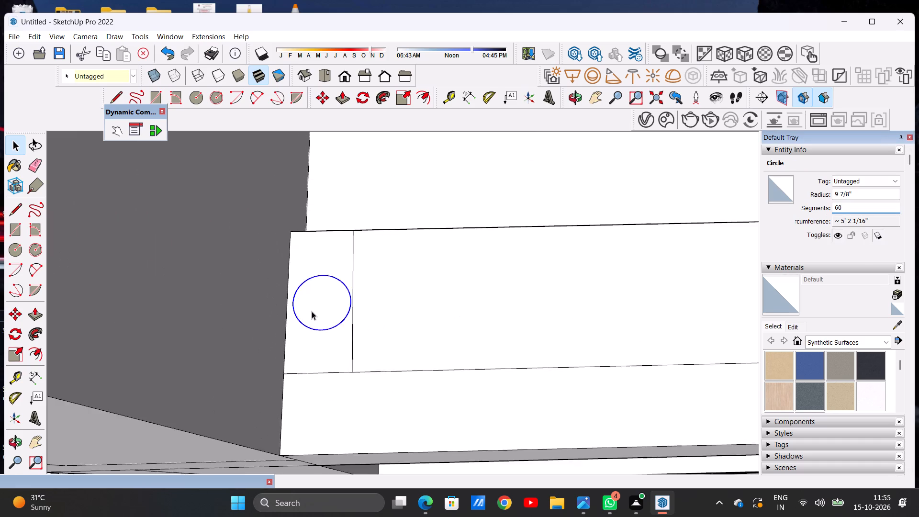
{"action": "scroll", "coordinate": [312, 311], "scroll_direction": "down", "scroll_amount": 14}
{"action": "scroll", "coordinate": [439, 323], "scroll_direction": "down", "scroll_amount": 13}
{"action": "scroll", "coordinate": [698, 313], "scroll_direction": "up", "scroll_amount": 3}
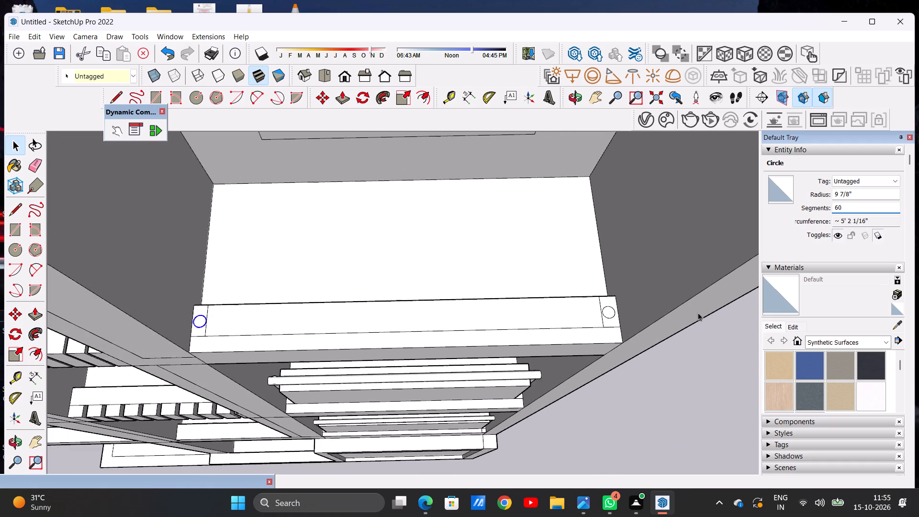
{"action": "scroll", "coordinate": [698, 313], "scroll_direction": "up", "scroll_amount": 20}
{"action": "scroll", "coordinate": [698, 313], "scroll_direction": "up", "scroll_amount": 20}
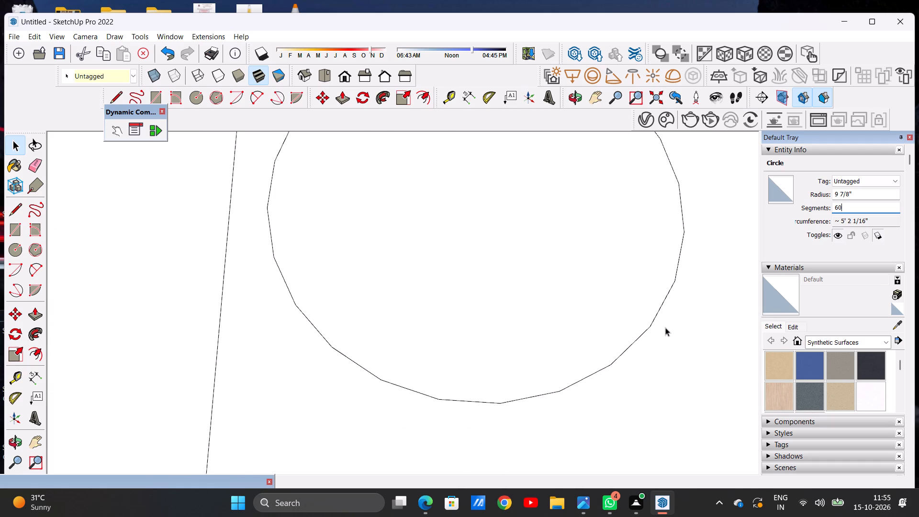
{"action": "left_click", "coordinate": [639, 333]}
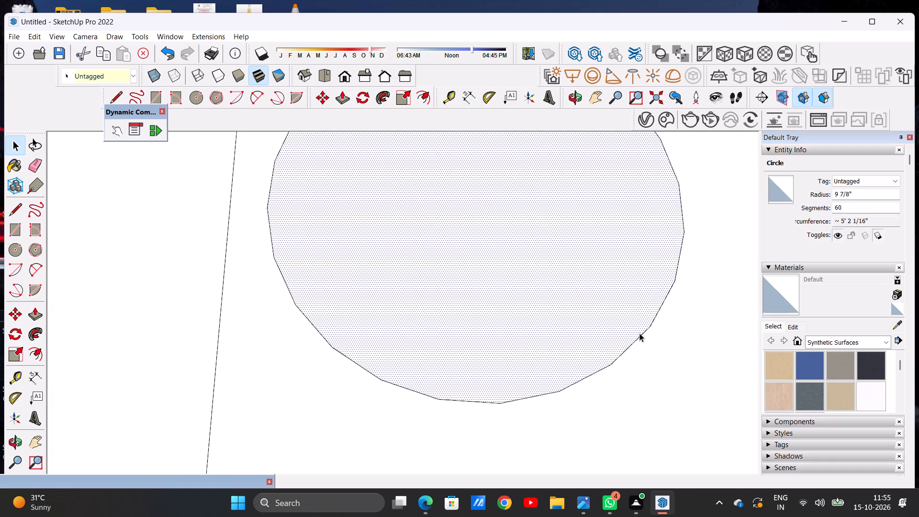
{"action": "scroll", "coordinate": [639, 333], "scroll_direction": "down", "scroll_amount": 20}
{"action": "scroll", "coordinate": [639, 333], "scroll_direction": "down", "scroll_amount": 14}
{"action": "left_click", "coordinate": [658, 424]}
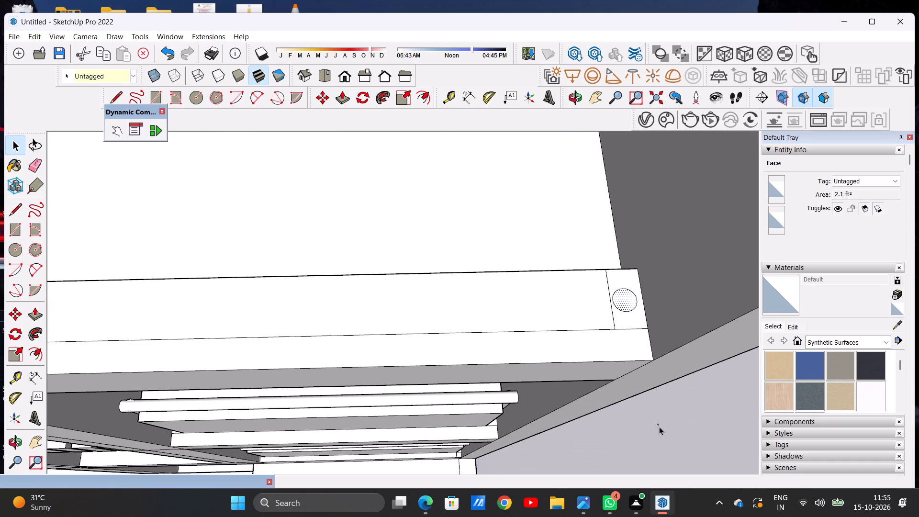
{"action": "scroll", "coordinate": [650, 338], "scroll_direction": "up", "scroll_amount": 14}
{"action": "scroll", "coordinate": [601, 248], "scroll_direction": "up", "scroll_amount": 15}
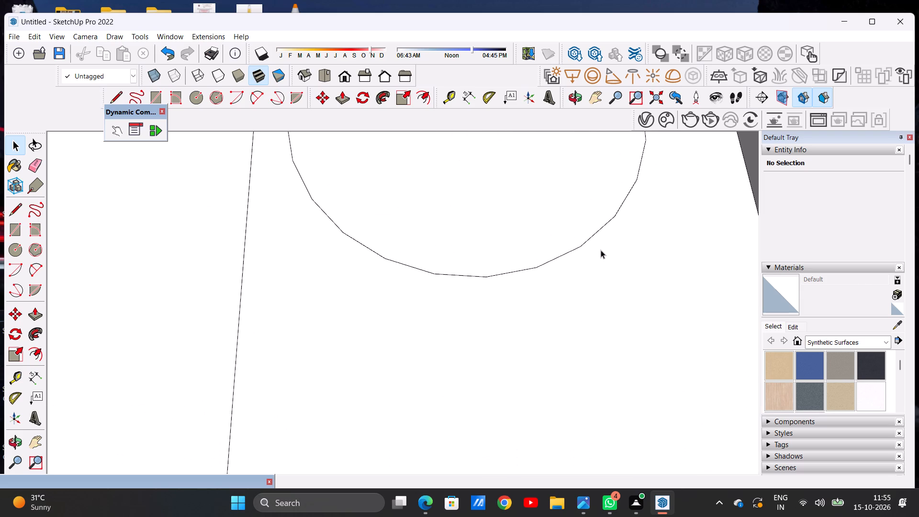
{"action": "left_click", "coordinate": [575, 249]}
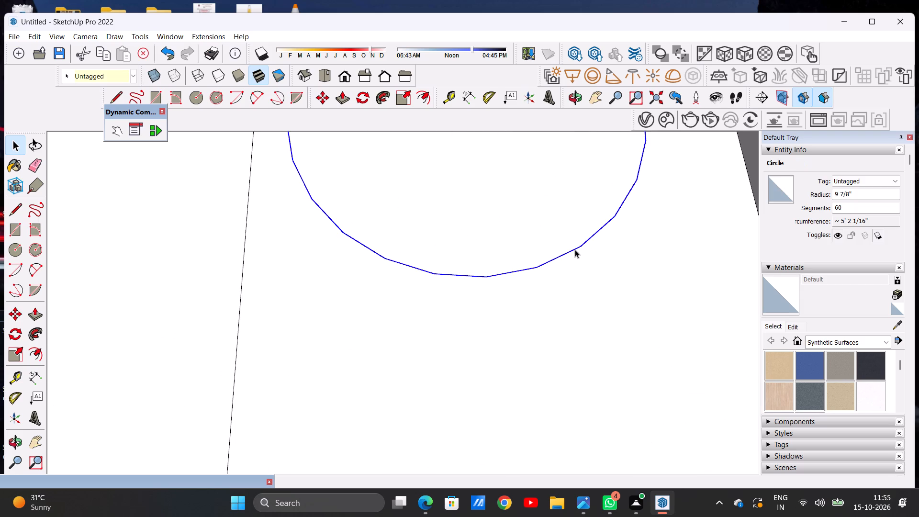
{"action": "left_click_drag", "start_coordinate": [845, 202], "coordinate": [824, 205]}
{"action": "left_click_drag", "start_coordinate": [847, 203], "coordinate": [829, 207]}
{"action": "type", "text": "60"}
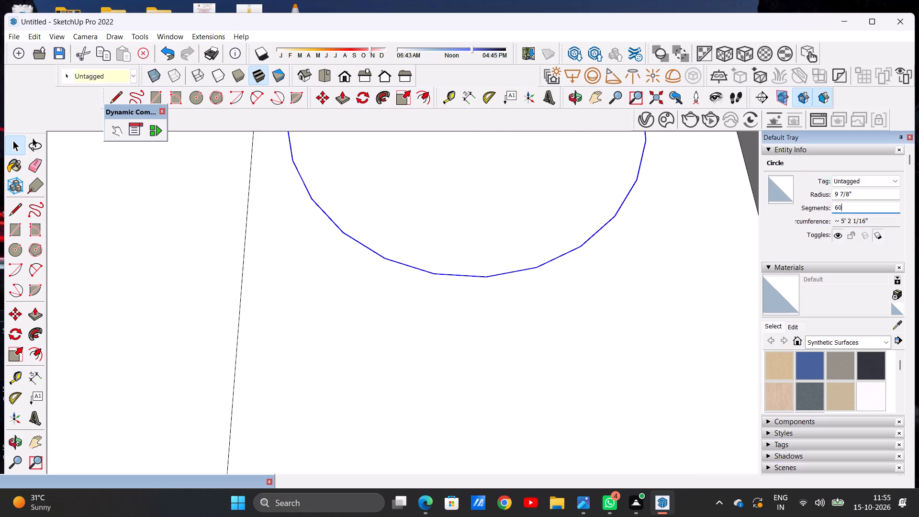
{"action": "key", "text": "Return"}
{"action": "key", "text": "space"}
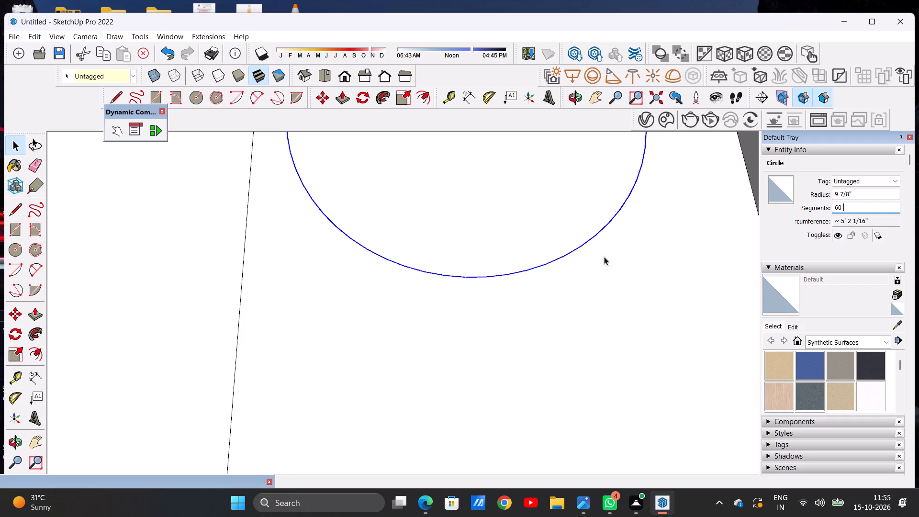
{"action": "scroll", "coordinate": [579, 320], "scroll_direction": "down", "scroll_amount": 20}
{"action": "scroll", "coordinate": [579, 320], "scroll_direction": "down", "scroll_amount": 18}
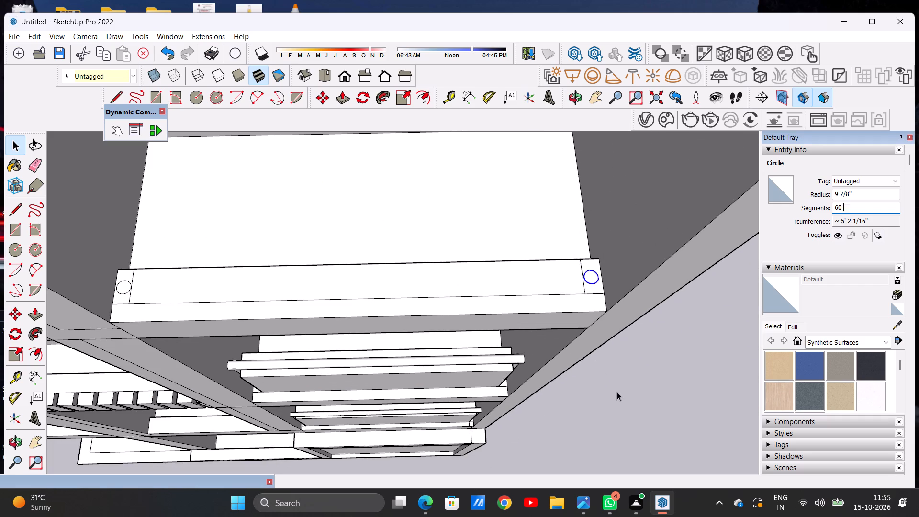
{"action": "left_click", "coordinate": [617, 393]}
Copy the right-end curb circle with its face onto the bay's right side wall, above the curb and near the wall's front edge.
{"action": "middle_click_drag", "start_coordinate": [540, 352], "coordinate": [663, 330]}
{"action": "scroll", "coordinate": [532, 364], "scroll_direction": "down", "scroll_amount": 7}
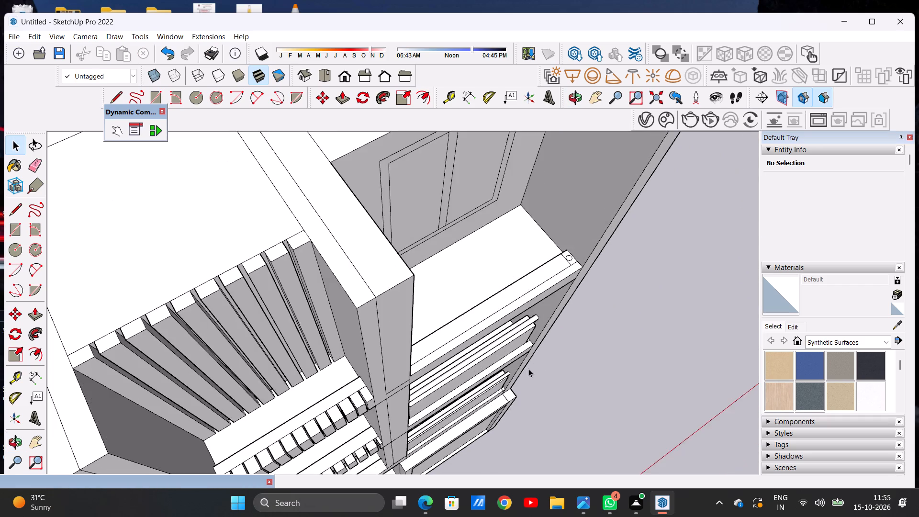
{"action": "scroll", "coordinate": [528, 369], "scroll_direction": "down", "scroll_amount": 5}
{"action": "middle_click_drag", "start_coordinate": [571, 341], "coordinate": [564, 244]}
{"action": "scroll", "coordinate": [564, 248], "scroll_direction": "up", "scroll_amount": 1}
{"action": "scroll", "coordinate": [564, 248], "scroll_direction": "down", "scroll_amount": 1}
{"action": "scroll", "coordinate": [564, 248], "scroll_direction": "up", "scroll_amount": 16}
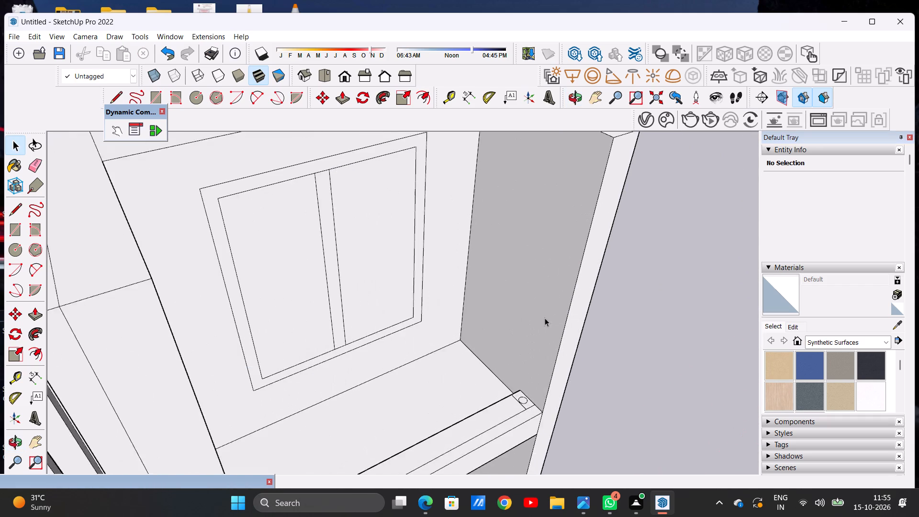
{"action": "scroll", "coordinate": [545, 318], "scroll_direction": "up", "scroll_amount": 3}
{"action": "middle_click_drag", "start_coordinate": [494, 467], "coordinate": [533, 437]}
{"action": "scroll", "coordinate": [533, 437], "scroll_direction": "down", "scroll_amount": 5}
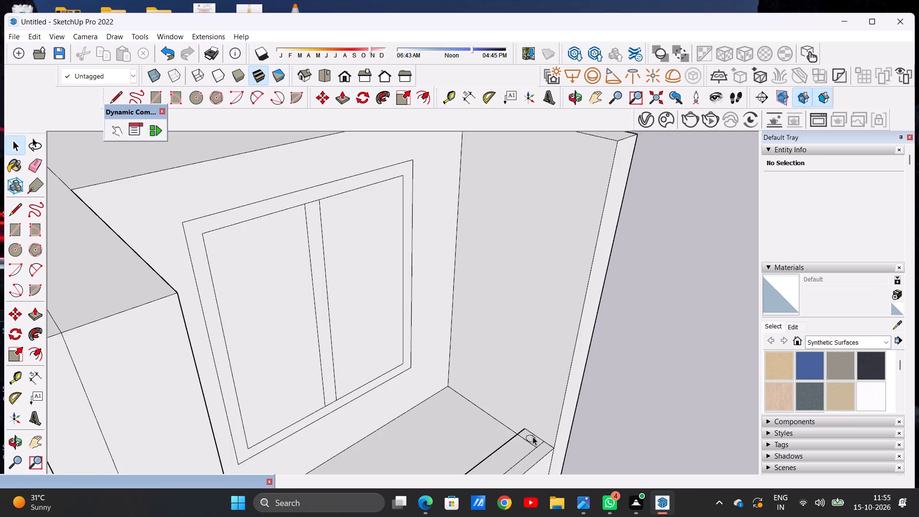
{"action": "scroll", "coordinate": [538, 430], "scroll_direction": "up", "scroll_amount": 5}
{"action": "double_click", "coordinate": [528, 446]}
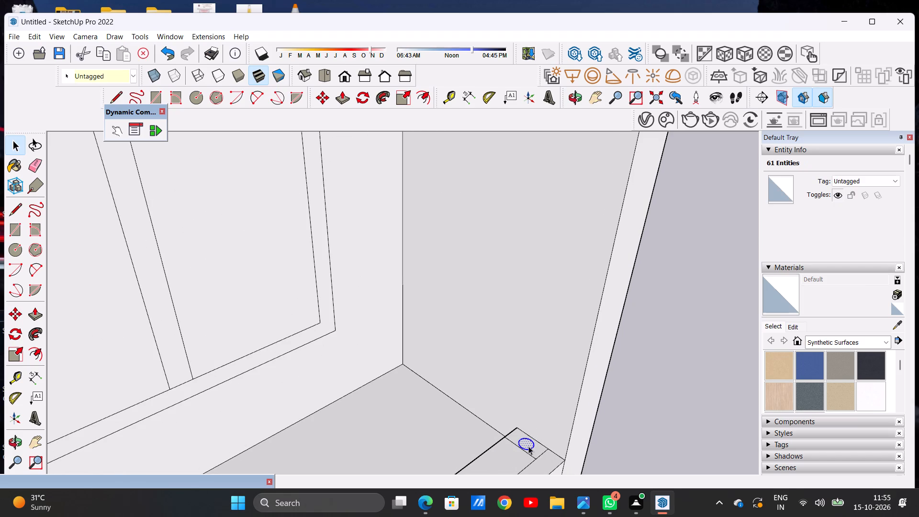
{"action": "key", "text": "m"}
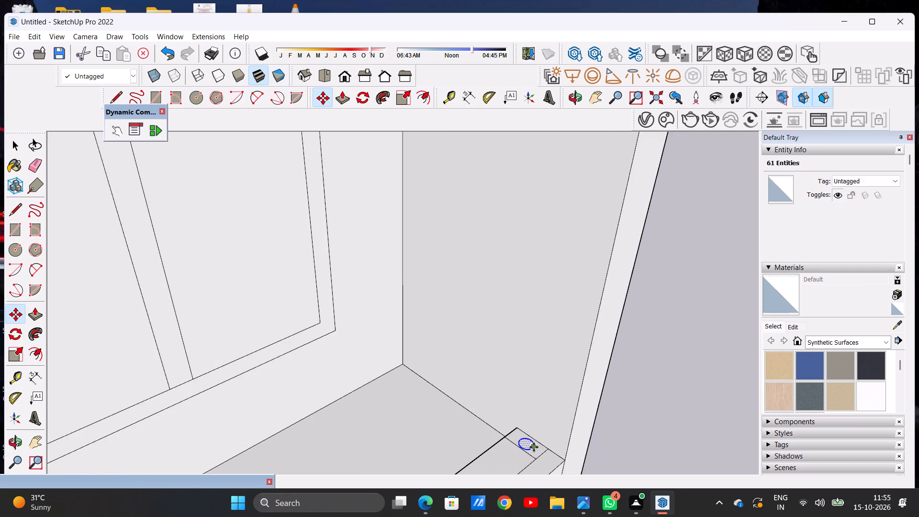
{"action": "left_click", "coordinate": [534, 447]}
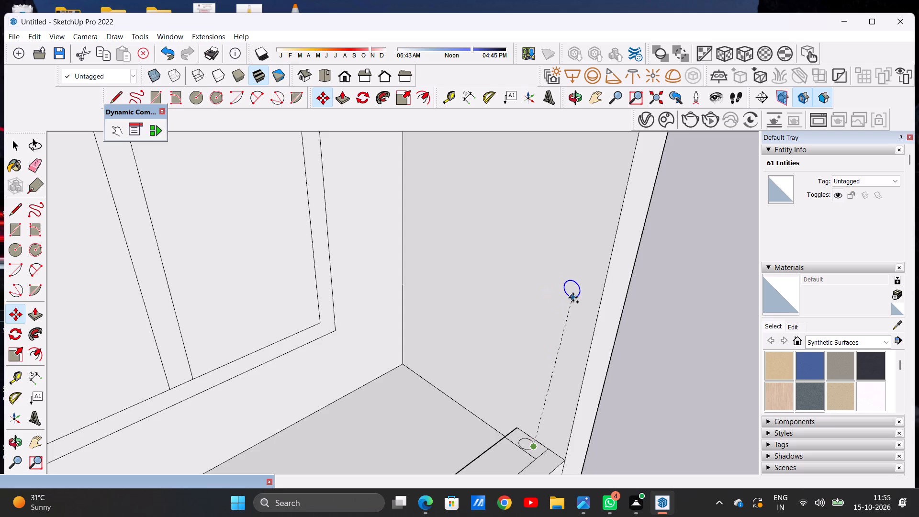
{"action": "left_click", "coordinate": [573, 297]}
{"action": "key", "text": "space"}
{"action": "left_click", "coordinate": [670, 377]}
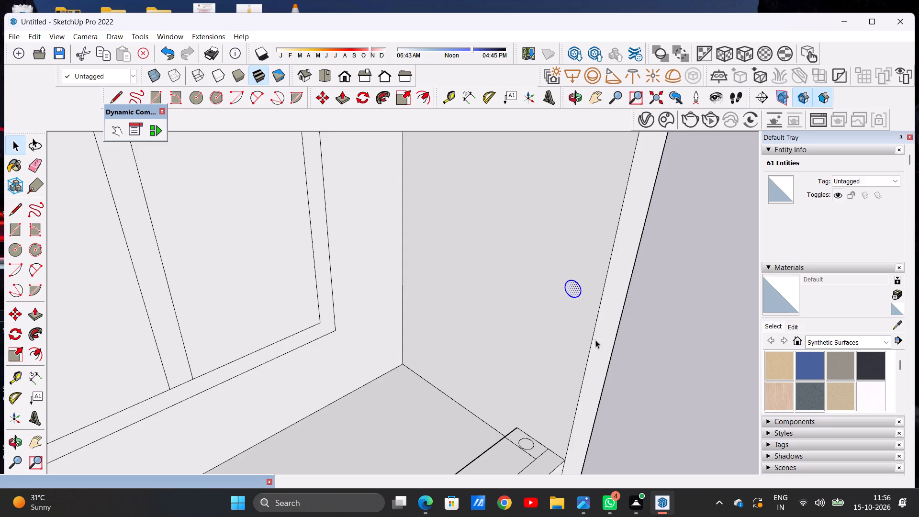
Extrude the side-wall circle horizontally across the bay to the opposite pier to form a round handrail.
{"action": "scroll", "coordinate": [568, 292], "scroll_direction": "down", "scroll_amount": 15}
{"action": "middle_click_drag", "start_coordinate": [562, 376], "coordinate": [491, 296]}
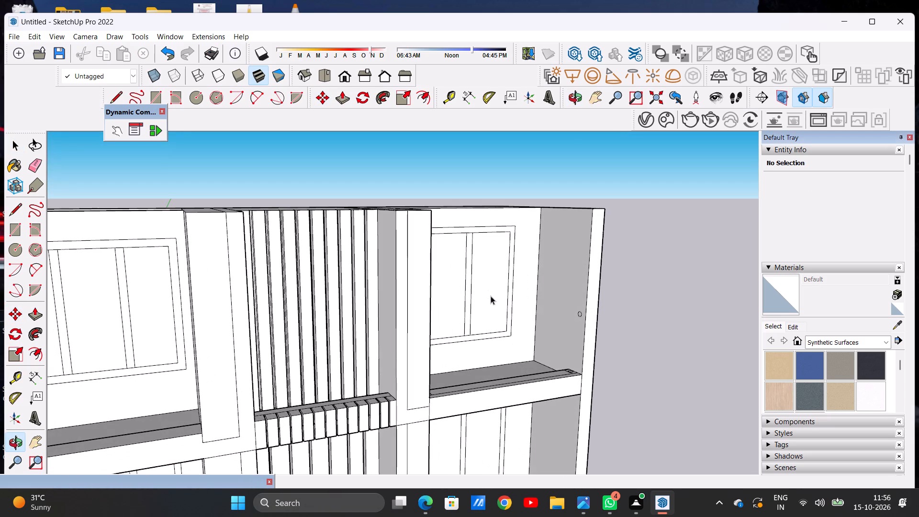
{"action": "scroll", "coordinate": [557, 316], "scroll_direction": "up", "scroll_amount": 7}
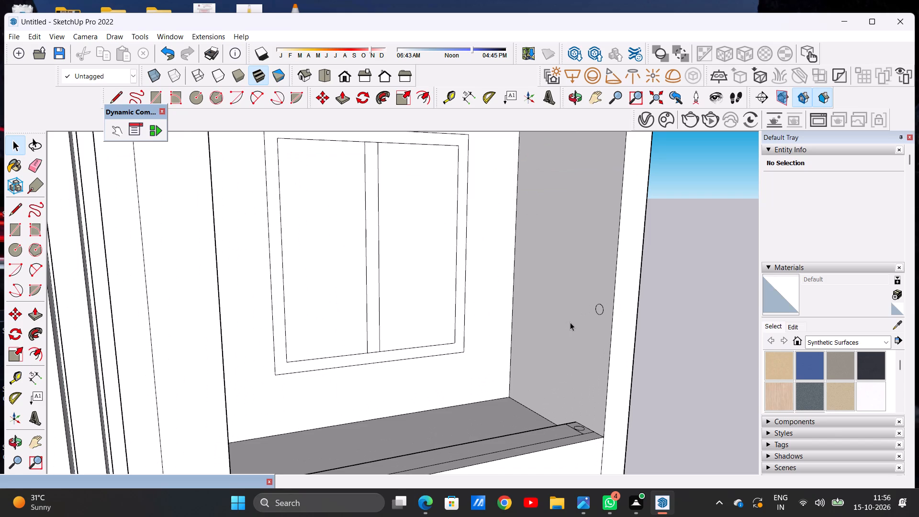
{"action": "key", "text": "p"}
{"action": "scroll", "coordinate": [613, 281], "scroll_direction": "up", "scroll_amount": 7}
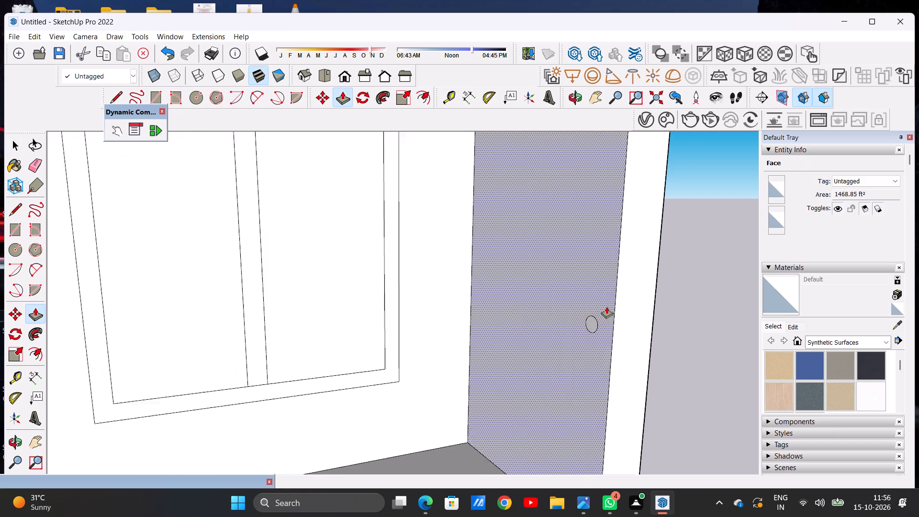
{"action": "scroll", "coordinate": [606, 306], "scroll_direction": "up", "scroll_amount": 2}
{"action": "scroll", "coordinate": [606, 306], "scroll_direction": "down", "scroll_amount": 1}
{"action": "scroll", "coordinate": [582, 316], "scroll_direction": "up", "scroll_amount": 5}
{"action": "left_click", "coordinate": [590, 341]}
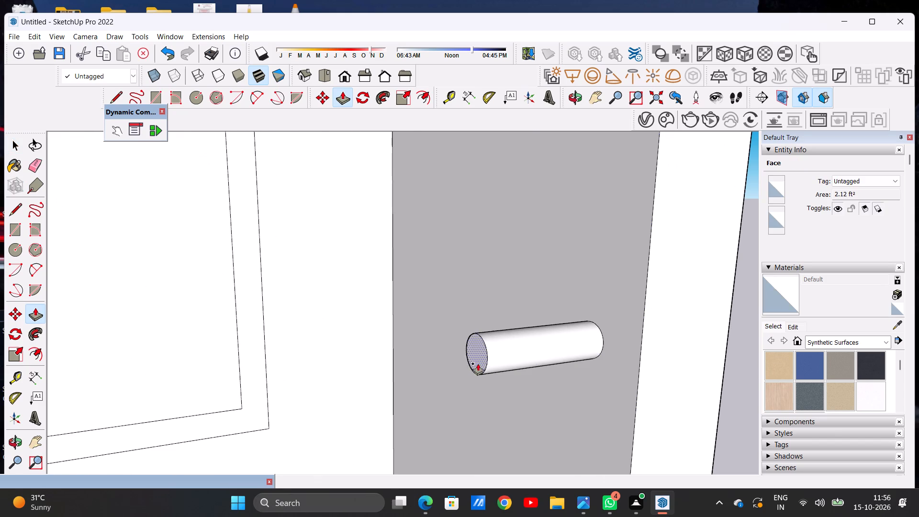
{"action": "scroll", "coordinate": [517, 335], "scroll_direction": "down", "scroll_amount": 20}
{"action": "scroll", "coordinate": [517, 335], "scroll_direction": "down", "scroll_amount": 1}
{"action": "middle_click_drag", "start_coordinate": [441, 347], "coordinate": [370, 326]}
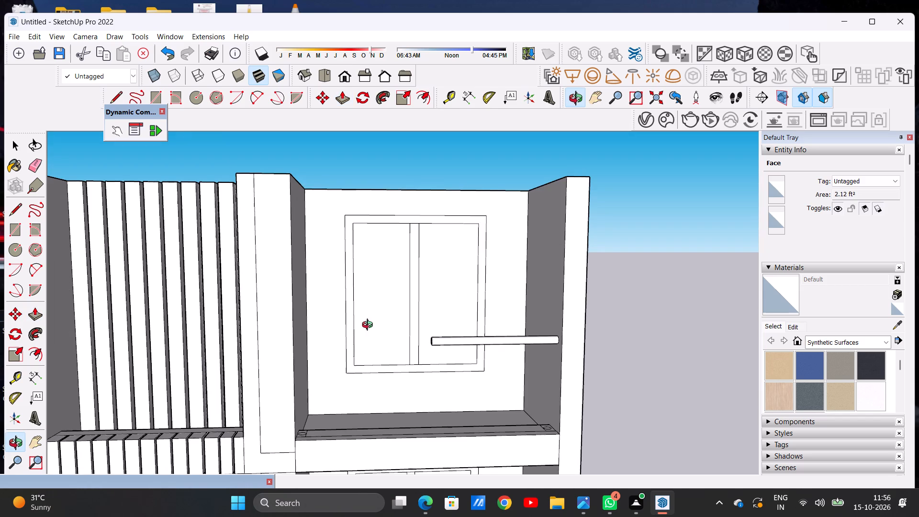
{"action": "middle_click_drag", "start_coordinate": [370, 326], "coordinate": [369, 326]}
{"action": "scroll", "coordinate": [340, 323], "scroll_direction": "up", "scroll_amount": 11}
{"action": "scroll", "coordinate": [249, 347], "scroll_direction": "up", "scroll_amount": 1}
{"action": "scroll", "coordinate": [249, 347], "scroll_direction": "down", "scroll_amount": 1}
{"action": "scroll", "coordinate": [248, 347], "scroll_direction": "up", "scroll_amount": 3}
{"action": "left_click", "coordinate": [221, 323]}
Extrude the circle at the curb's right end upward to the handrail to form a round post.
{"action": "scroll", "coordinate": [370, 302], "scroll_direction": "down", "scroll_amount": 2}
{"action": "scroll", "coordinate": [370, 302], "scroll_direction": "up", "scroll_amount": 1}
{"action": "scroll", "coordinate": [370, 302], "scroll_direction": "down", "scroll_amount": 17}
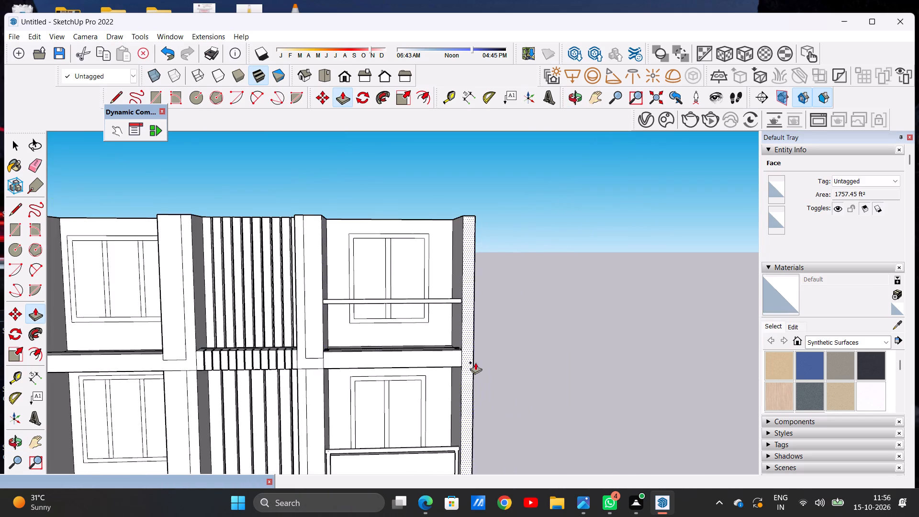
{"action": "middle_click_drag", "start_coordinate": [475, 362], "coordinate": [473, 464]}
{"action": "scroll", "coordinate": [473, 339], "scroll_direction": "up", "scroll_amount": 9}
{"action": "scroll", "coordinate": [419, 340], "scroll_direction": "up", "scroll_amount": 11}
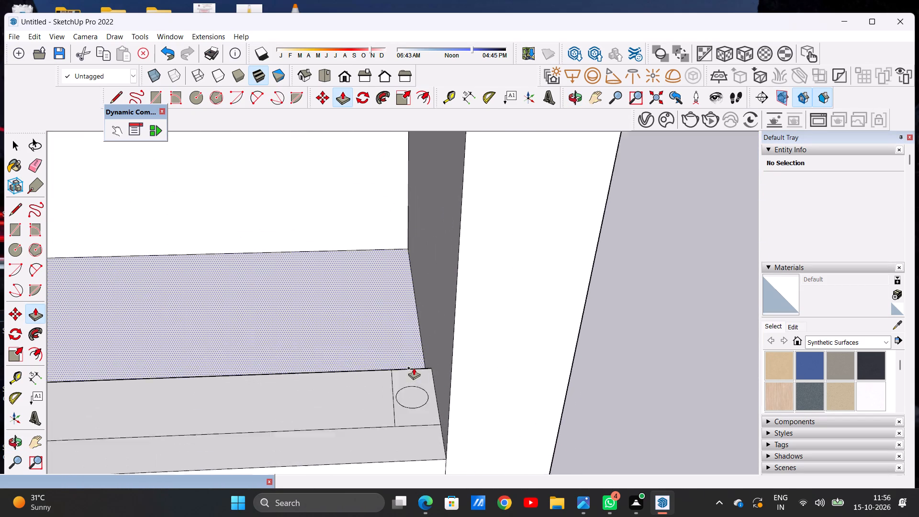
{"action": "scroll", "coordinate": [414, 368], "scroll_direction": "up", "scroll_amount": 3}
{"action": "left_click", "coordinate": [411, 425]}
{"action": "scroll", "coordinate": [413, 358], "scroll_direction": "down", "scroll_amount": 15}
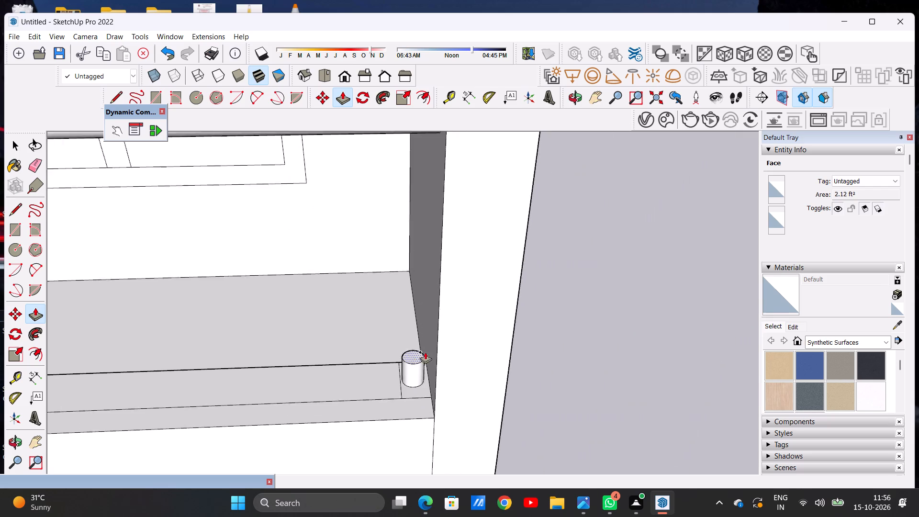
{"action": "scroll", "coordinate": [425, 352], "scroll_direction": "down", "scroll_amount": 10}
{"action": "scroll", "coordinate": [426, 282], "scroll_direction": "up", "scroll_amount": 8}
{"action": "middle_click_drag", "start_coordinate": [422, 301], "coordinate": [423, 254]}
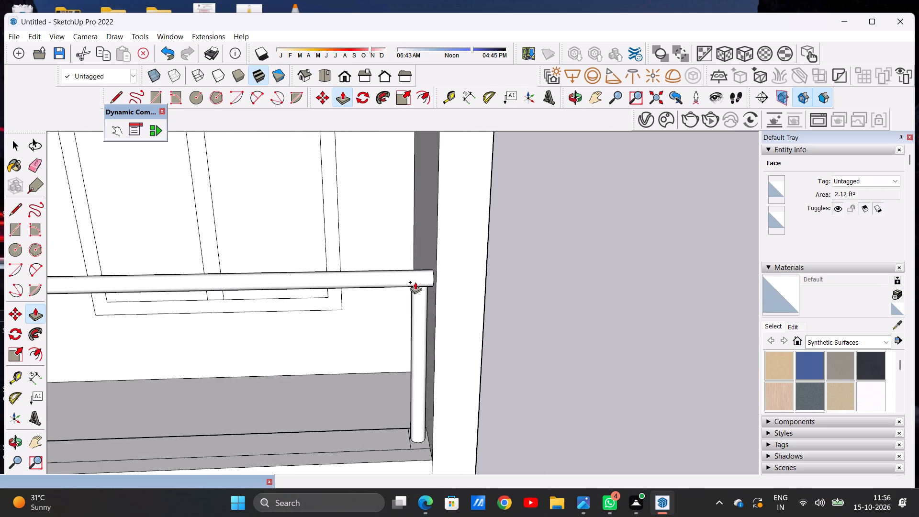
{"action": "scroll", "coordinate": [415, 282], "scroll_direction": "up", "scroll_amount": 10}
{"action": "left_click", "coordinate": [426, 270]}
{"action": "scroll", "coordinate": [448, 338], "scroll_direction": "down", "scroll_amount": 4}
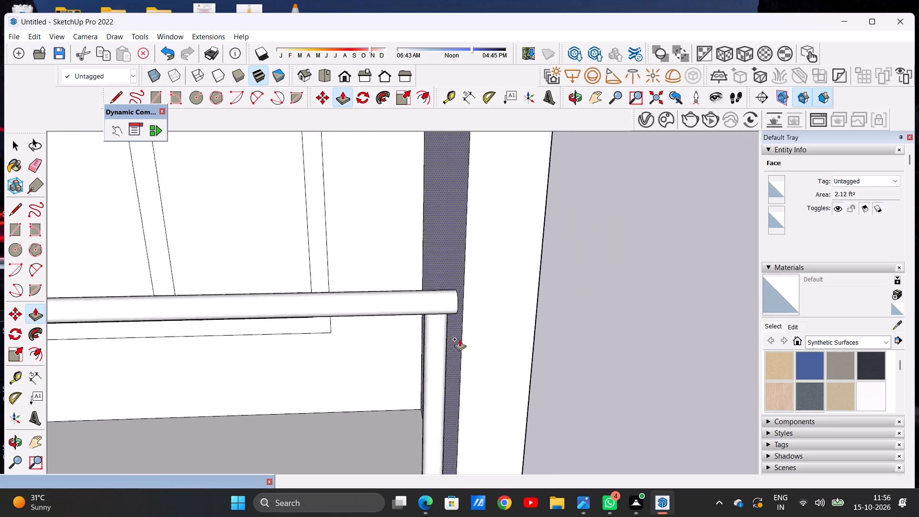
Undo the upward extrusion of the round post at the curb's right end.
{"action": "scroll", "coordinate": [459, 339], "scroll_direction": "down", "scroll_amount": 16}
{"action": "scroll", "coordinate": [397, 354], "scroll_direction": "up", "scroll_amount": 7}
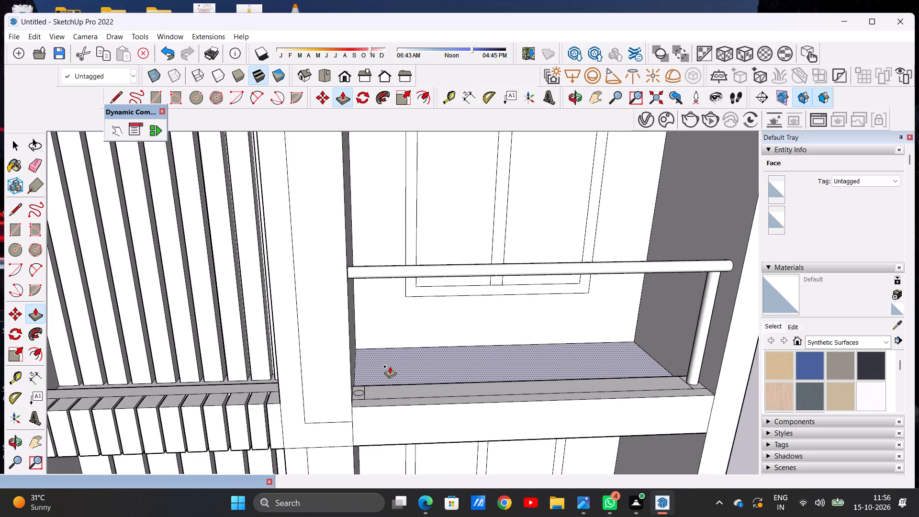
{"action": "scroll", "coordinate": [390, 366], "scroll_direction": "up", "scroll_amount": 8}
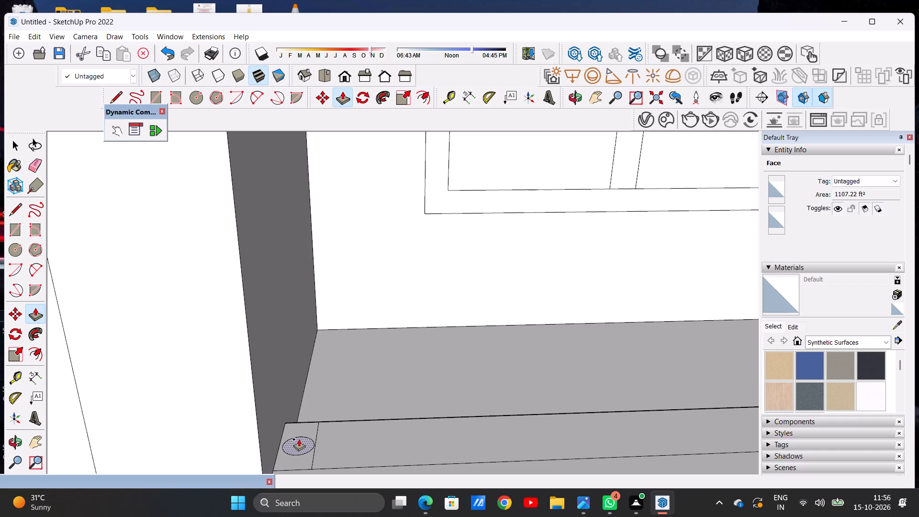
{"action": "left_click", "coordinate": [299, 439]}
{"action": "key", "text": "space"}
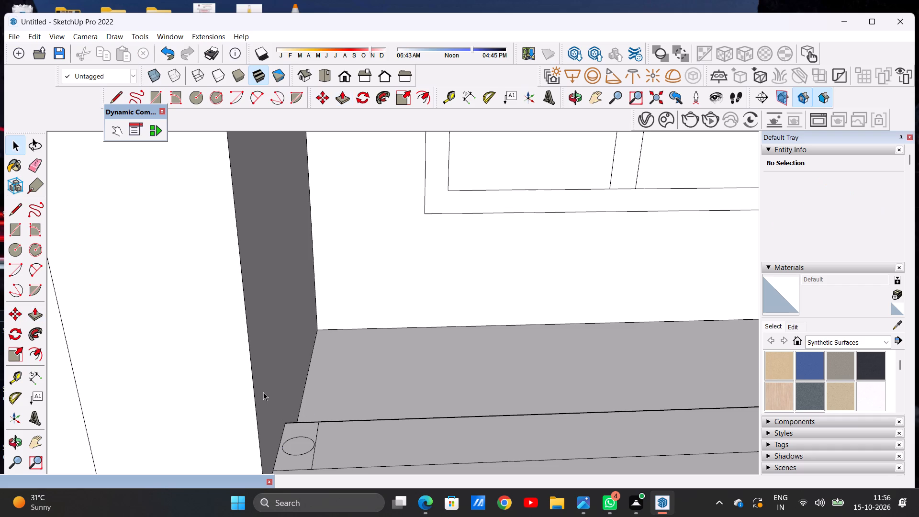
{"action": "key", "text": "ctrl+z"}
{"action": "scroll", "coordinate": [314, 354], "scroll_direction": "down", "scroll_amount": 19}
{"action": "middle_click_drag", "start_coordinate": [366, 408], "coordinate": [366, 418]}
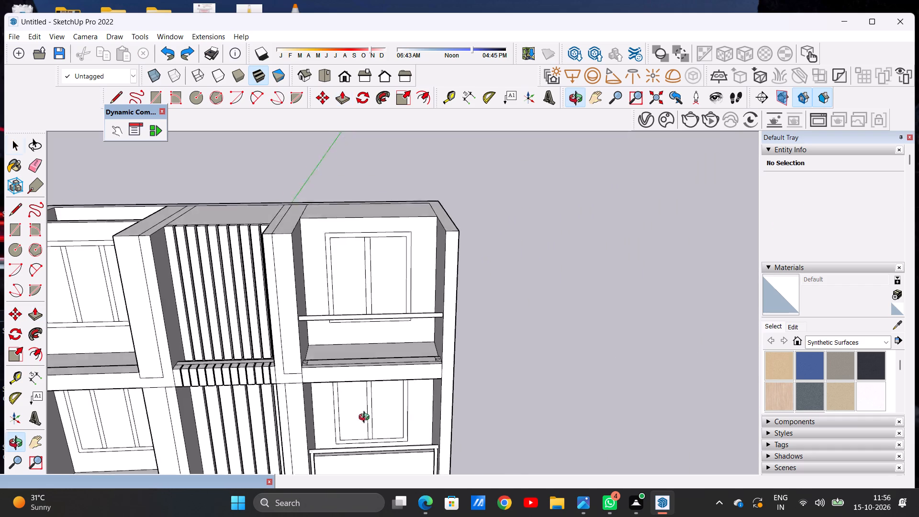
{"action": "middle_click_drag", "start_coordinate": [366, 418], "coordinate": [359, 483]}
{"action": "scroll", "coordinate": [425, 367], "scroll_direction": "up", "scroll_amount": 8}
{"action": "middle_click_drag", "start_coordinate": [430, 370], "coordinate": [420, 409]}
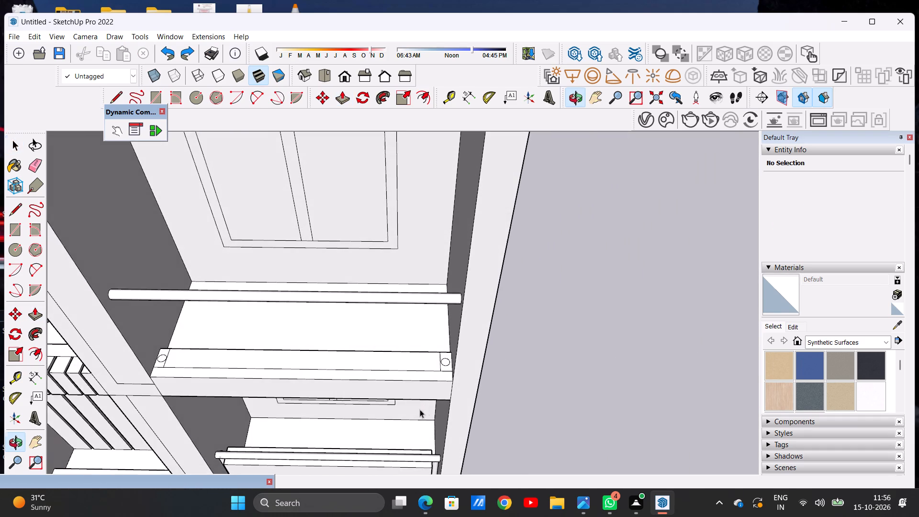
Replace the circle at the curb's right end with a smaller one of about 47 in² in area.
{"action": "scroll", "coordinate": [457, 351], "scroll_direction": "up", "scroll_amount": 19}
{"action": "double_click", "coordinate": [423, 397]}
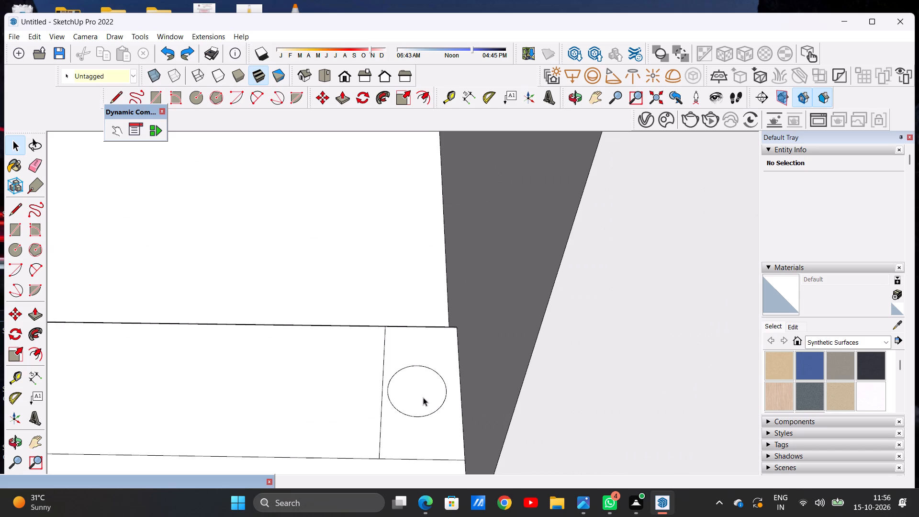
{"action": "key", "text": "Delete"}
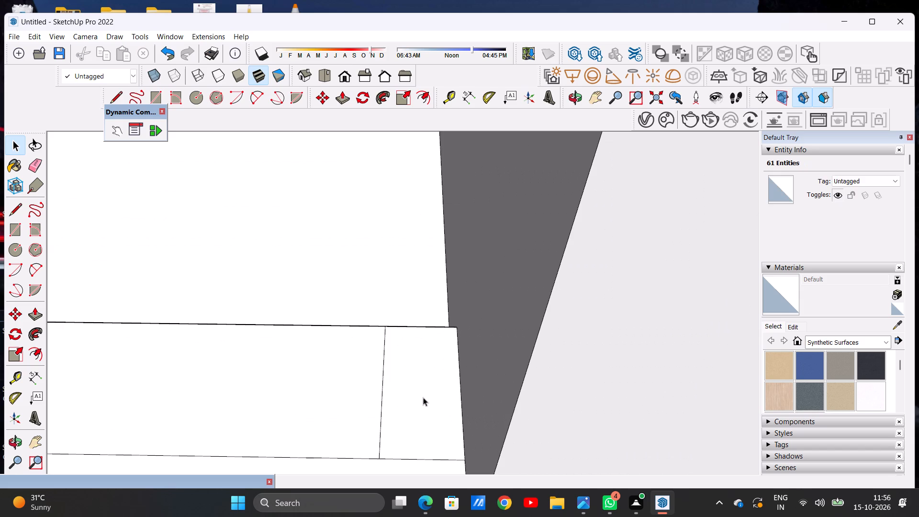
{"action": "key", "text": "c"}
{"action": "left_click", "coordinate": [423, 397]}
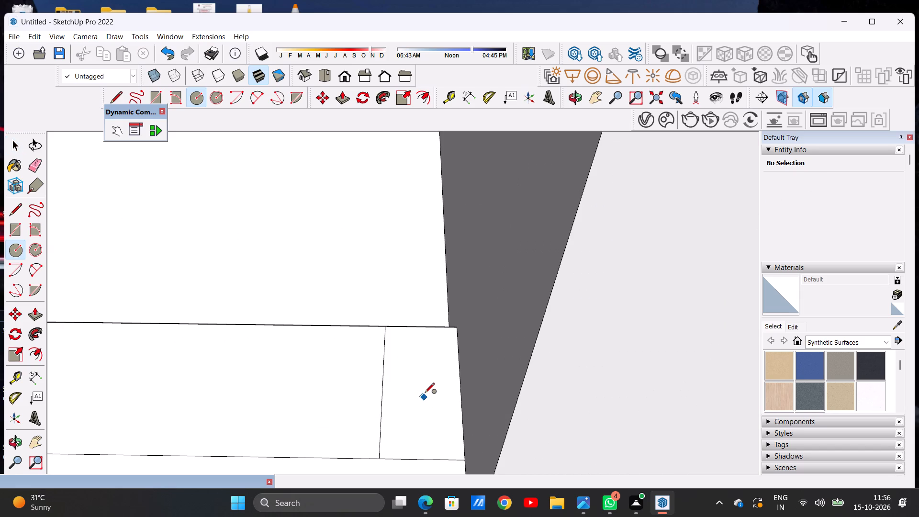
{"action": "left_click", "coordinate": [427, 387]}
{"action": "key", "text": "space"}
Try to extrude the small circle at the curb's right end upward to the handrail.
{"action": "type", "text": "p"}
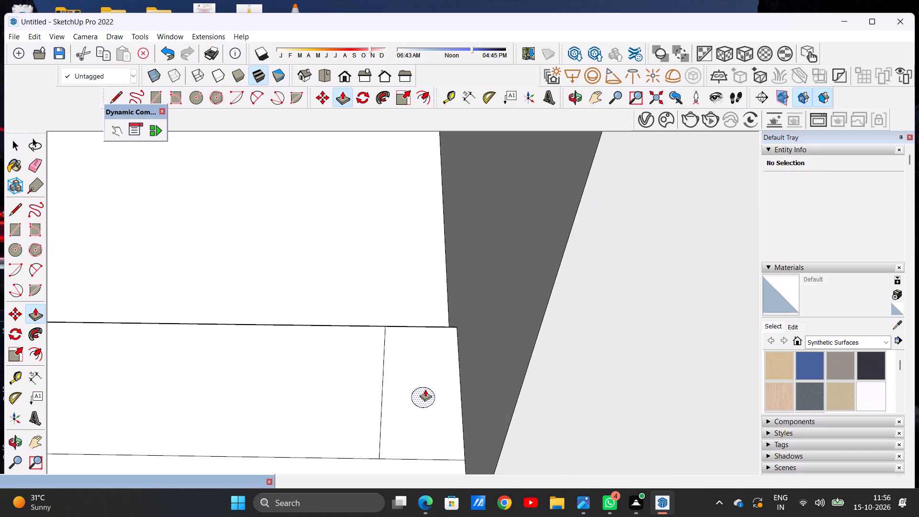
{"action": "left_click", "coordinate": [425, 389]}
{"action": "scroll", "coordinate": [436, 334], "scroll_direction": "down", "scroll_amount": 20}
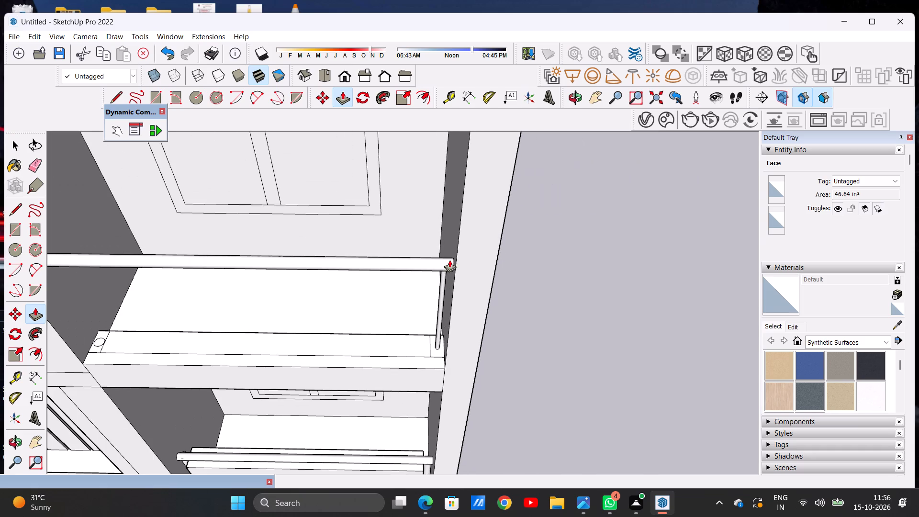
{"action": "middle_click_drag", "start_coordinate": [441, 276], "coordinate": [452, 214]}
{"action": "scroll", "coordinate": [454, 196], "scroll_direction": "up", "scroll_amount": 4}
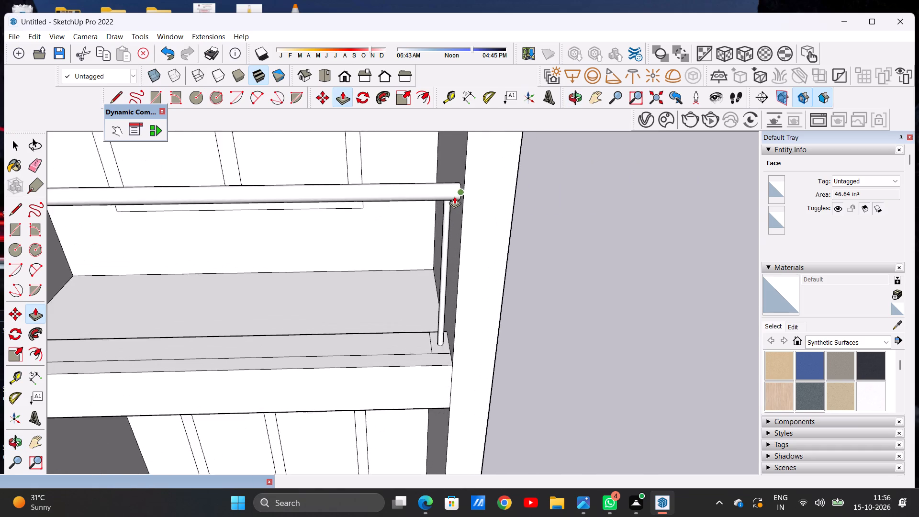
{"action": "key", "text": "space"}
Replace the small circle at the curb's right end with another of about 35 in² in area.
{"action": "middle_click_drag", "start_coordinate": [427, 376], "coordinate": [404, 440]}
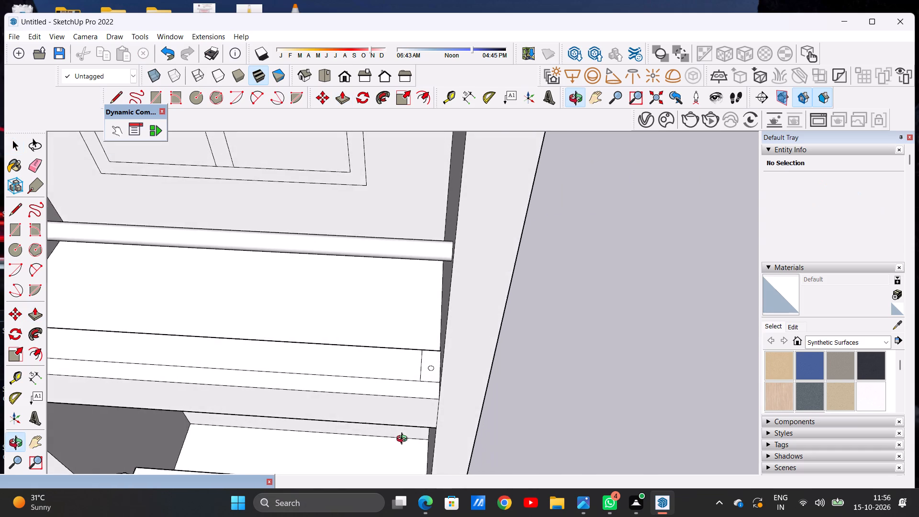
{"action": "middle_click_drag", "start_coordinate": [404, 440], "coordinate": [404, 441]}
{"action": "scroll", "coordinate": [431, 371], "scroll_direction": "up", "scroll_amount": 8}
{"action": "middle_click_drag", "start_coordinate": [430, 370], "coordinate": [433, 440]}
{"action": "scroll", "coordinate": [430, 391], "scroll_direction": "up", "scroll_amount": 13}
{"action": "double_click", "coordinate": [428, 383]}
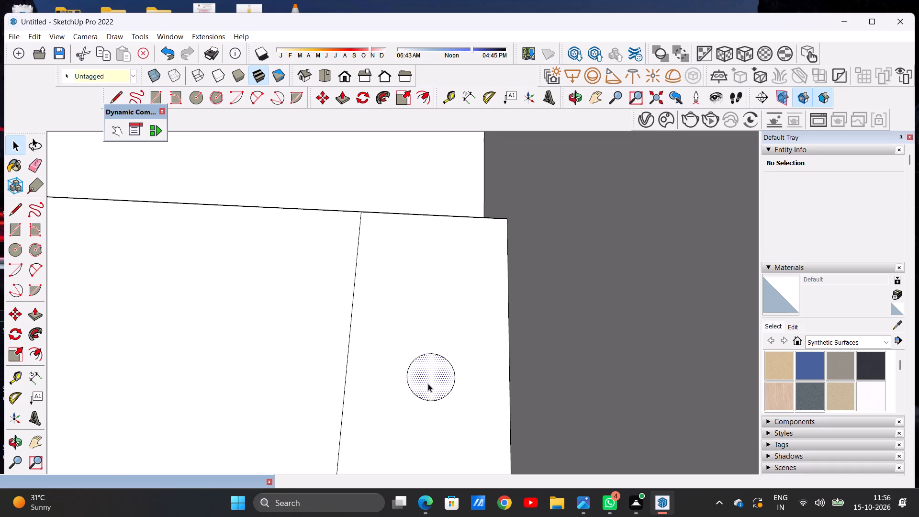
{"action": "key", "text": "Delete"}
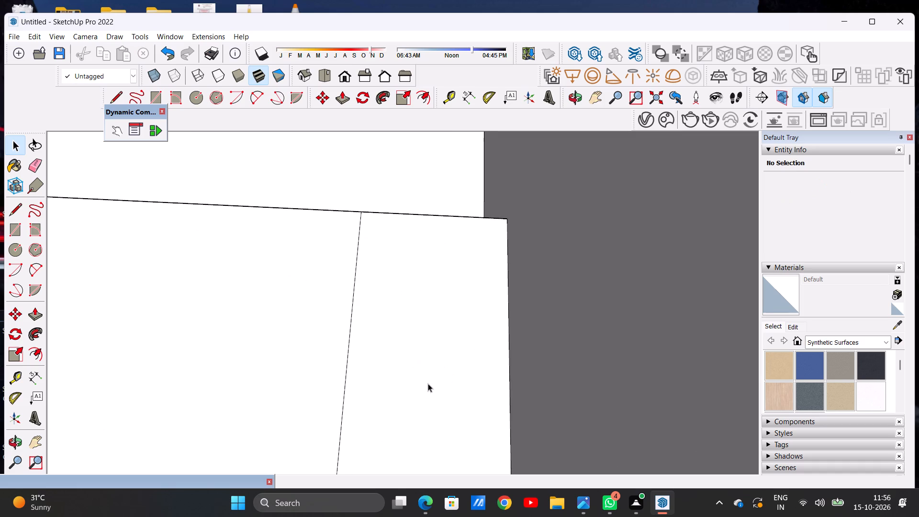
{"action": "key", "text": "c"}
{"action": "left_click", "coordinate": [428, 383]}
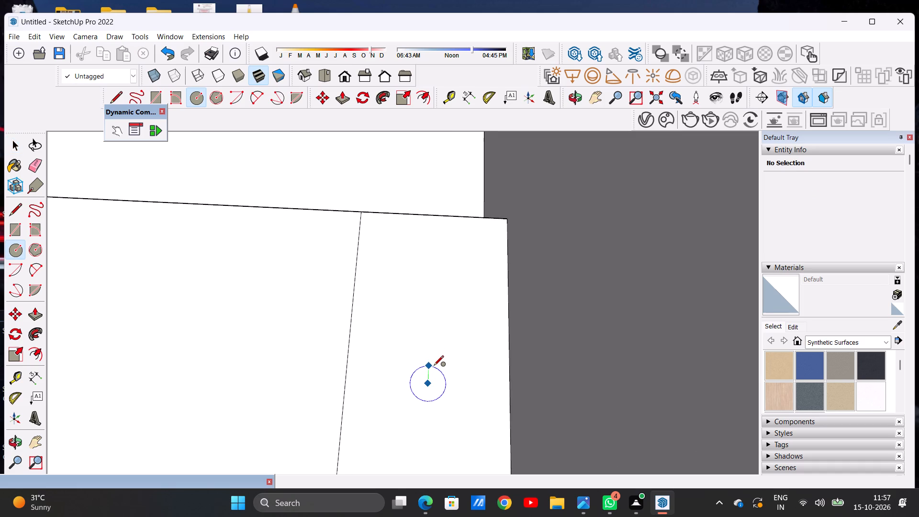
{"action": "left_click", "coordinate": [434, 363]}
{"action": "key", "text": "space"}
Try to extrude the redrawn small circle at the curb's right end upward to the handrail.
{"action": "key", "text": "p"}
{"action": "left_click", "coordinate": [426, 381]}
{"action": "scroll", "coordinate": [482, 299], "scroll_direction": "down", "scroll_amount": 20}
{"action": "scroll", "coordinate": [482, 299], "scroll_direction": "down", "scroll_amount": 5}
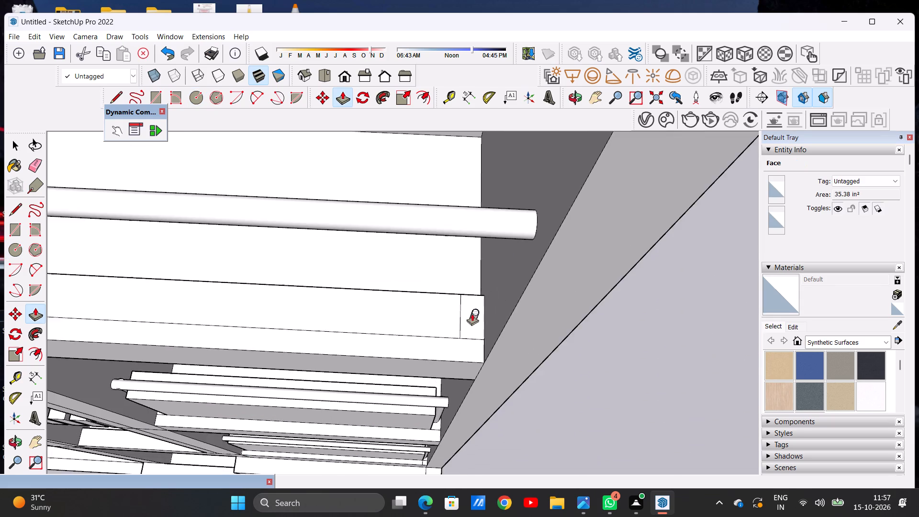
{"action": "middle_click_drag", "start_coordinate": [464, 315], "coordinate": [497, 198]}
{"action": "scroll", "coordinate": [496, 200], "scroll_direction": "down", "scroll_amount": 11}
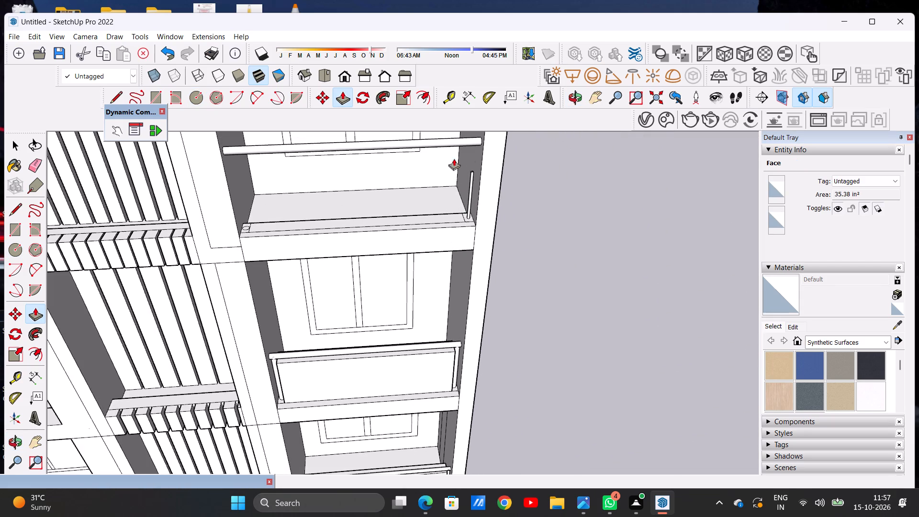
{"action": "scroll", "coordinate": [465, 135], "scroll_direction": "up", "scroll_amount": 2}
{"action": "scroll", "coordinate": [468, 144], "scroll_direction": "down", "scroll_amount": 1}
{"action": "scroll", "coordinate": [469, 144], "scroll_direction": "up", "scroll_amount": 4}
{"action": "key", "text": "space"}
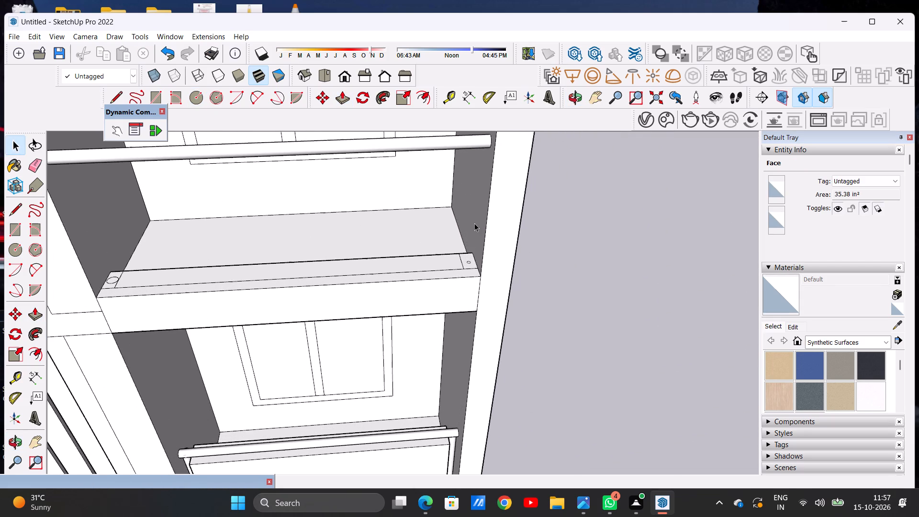
Replace the small circle at the curb's right end with a larger one of about 2.24 ft² in area.
{"action": "middle_click_drag", "start_coordinate": [468, 257], "coordinate": [445, 373]}
{"action": "scroll", "coordinate": [462, 336], "scroll_direction": "up", "scroll_amount": 9}
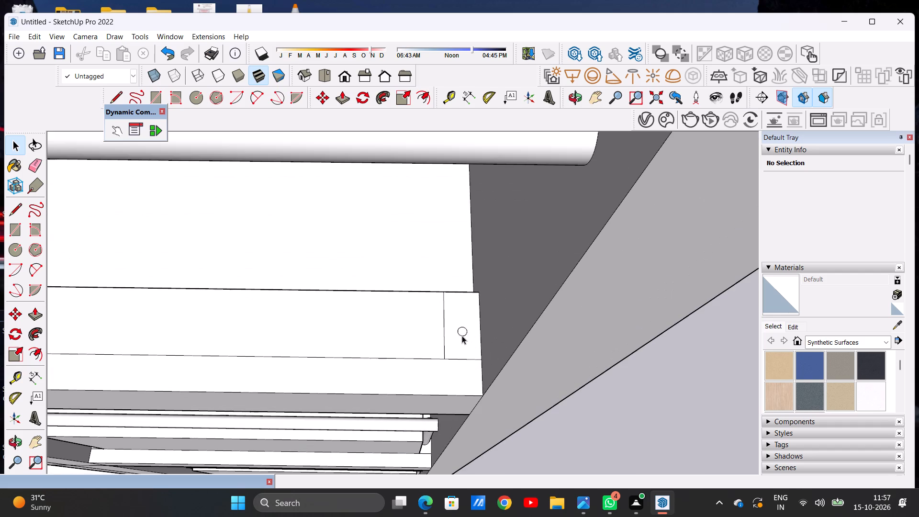
{"action": "left_click", "coordinate": [463, 332]}
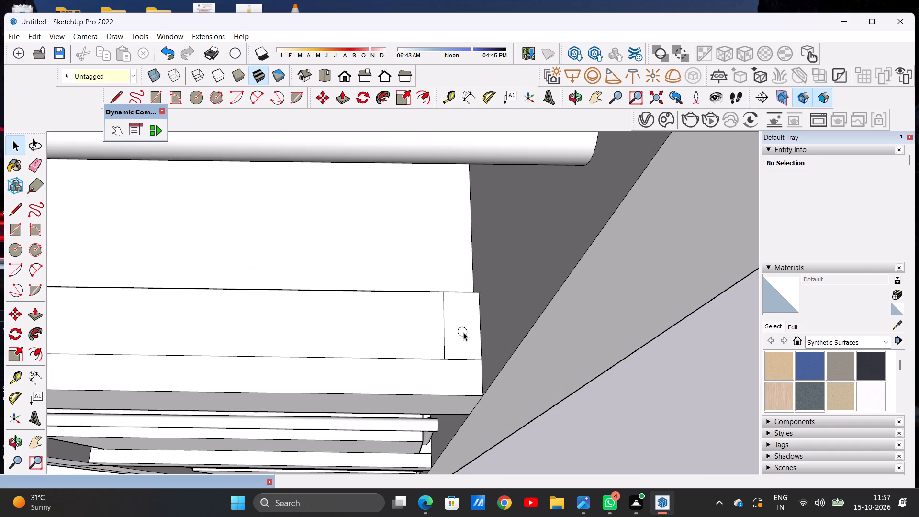
{"action": "left_click", "coordinate": [463, 332]}
{"action": "key", "text": "Delete"}
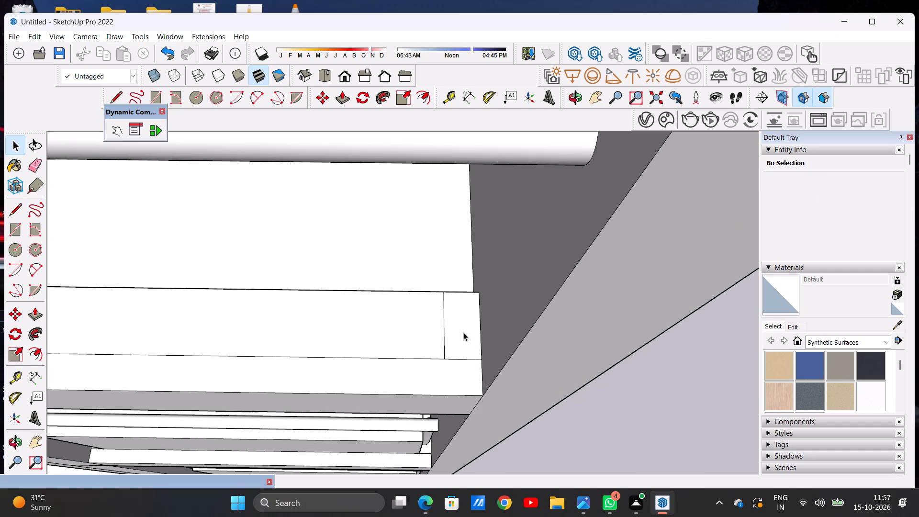
{"action": "key", "text": "c"}
{"action": "left_click", "coordinate": [463, 332]}
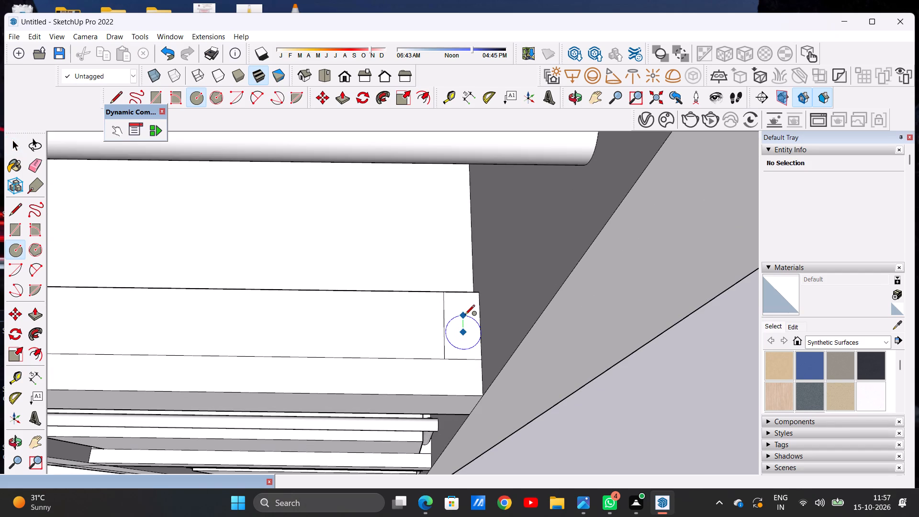
{"action": "left_click", "coordinate": [465, 319]}
{"action": "key", "text": "space"}
Extrude the new circle at the curb's right end upward to the handrail to form a round post.
{"action": "type", "text": "p"}
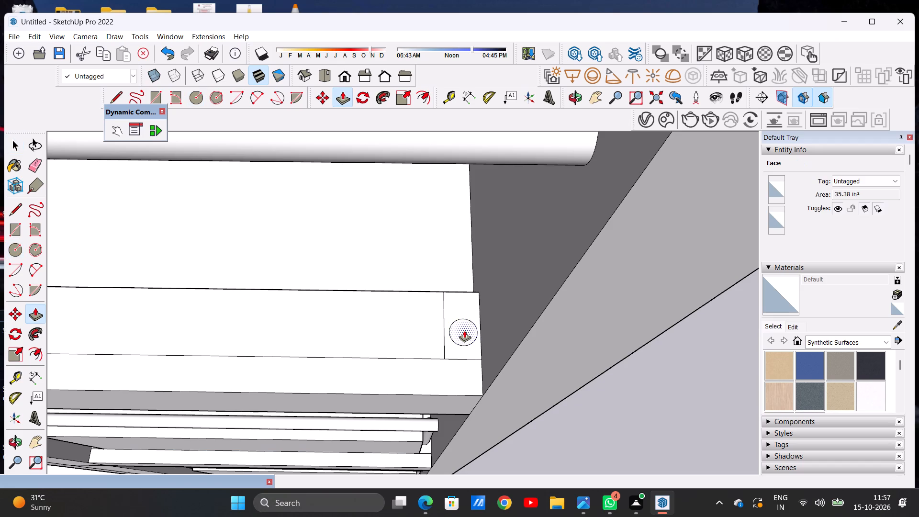
{"action": "left_click", "coordinate": [464, 330]}
{"action": "scroll", "coordinate": [486, 283], "scroll_direction": "down", "scroll_amount": 9}
{"action": "middle_click_drag", "start_coordinate": [486, 287], "coordinate": [493, 185]}
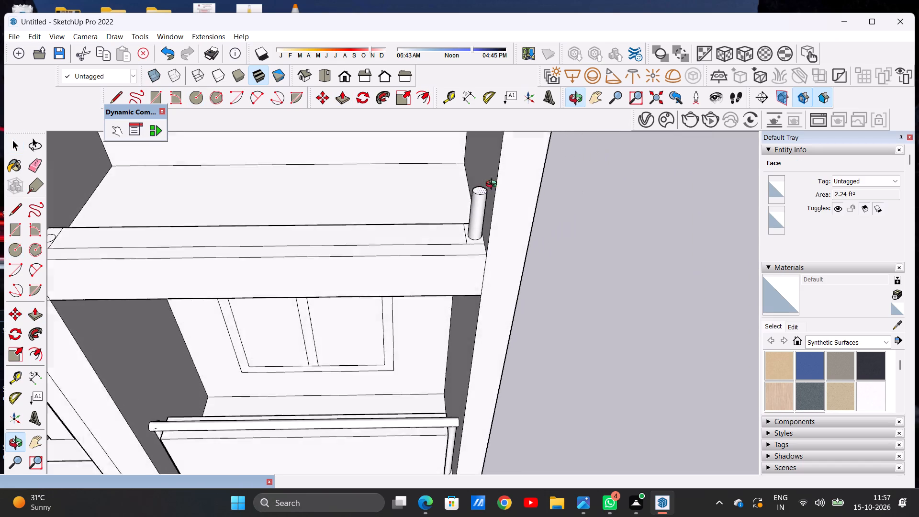
{"action": "middle_click_drag", "start_coordinate": [493, 185], "coordinate": [497, 172]}
{"action": "scroll", "coordinate": [485, 183], "scroll_direction": "down", "scroll_amount": 14}
{"action": "scroll", "coordinate": [487, 141], "scroll_direction": "up", "scroll_amount": 14}
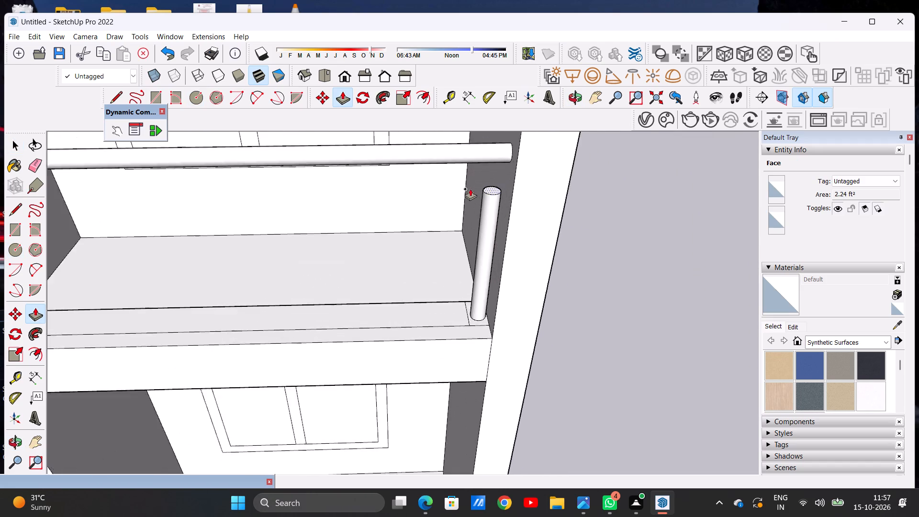
{"action": "scroll", "coordinate": [470, 189], "scroll_direction": "up", "scroll_amount": 4}
{"action": "scroll", "coordinate": [487, 223], "scroll_direction": "down", "scroll_amount": 8}
{"action": "middle_click_drag", "start_coordinate": [482, 238], "coordinate": [480, 214]}
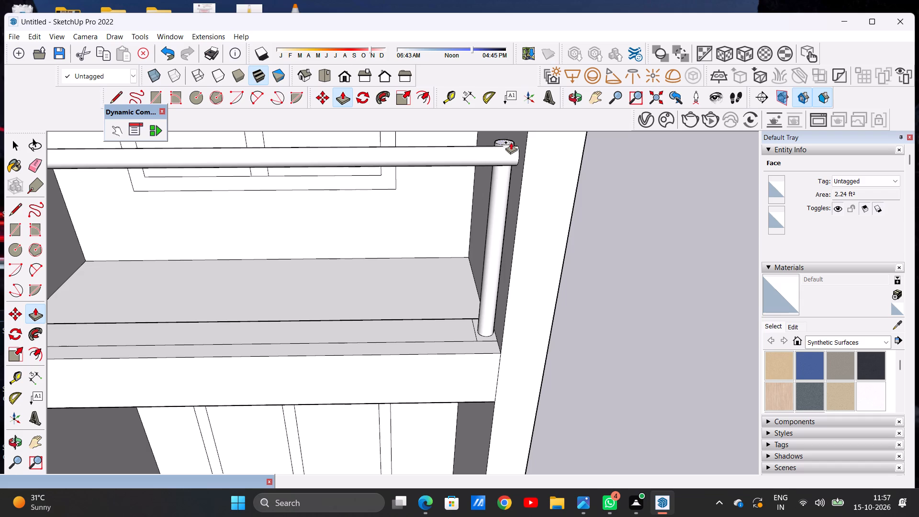
{"action": "left_click", "coordinate": [504, 158]}
Extrude the circle at the curb's left end upward to the handrail to form the second round post.
{"action": "scroll", "coordinate": [530, 279], "scroll_direction": "down", "scroll_amount": 5}
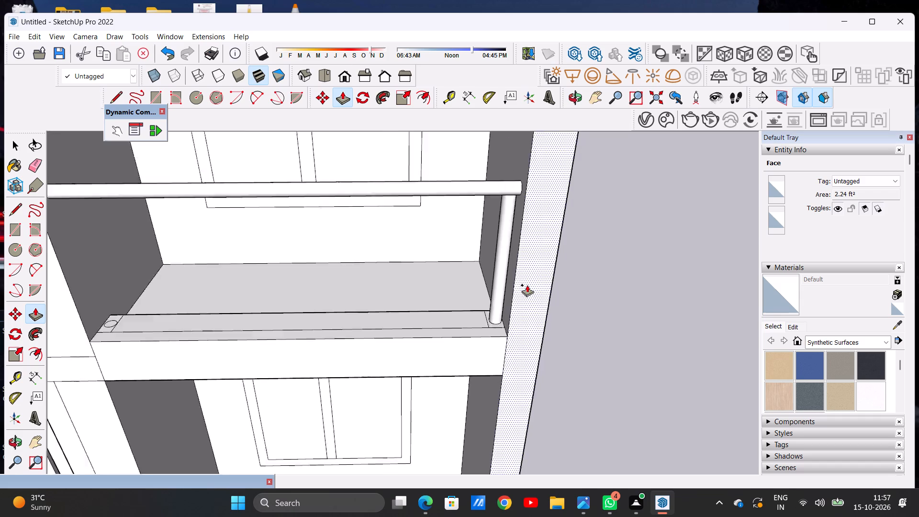
{"action": "scroll", "coordinate": [527, 285], "scroll_direction": "down", "scroll_amount": 4}
{"action": "scroll", "coordinate": [376, 303], "scroll_direction": "up", "scroll_amount": 6}
{"action": "middle_click_drag", "start_coordinate": [202, 303], "coordinate": [199, 359]}
{"action": "scroll", "coordinate": [200, 315], "scroll_direction": "up", "scroll_amount": 9}
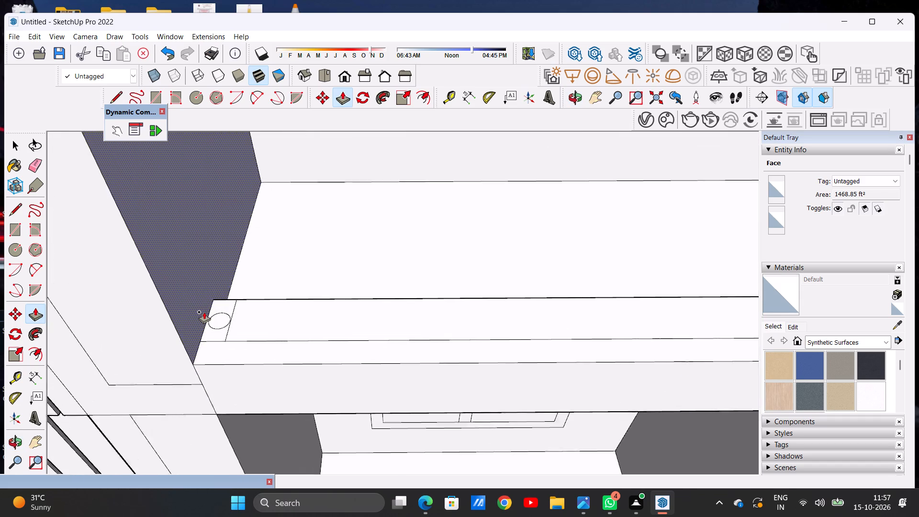
{"action": "scroll", "coordinate": [204, 312], "scroll_direction": "up", "scroll_amount": 2}
{"action": "left_click", "coordinate": [242, 319]}
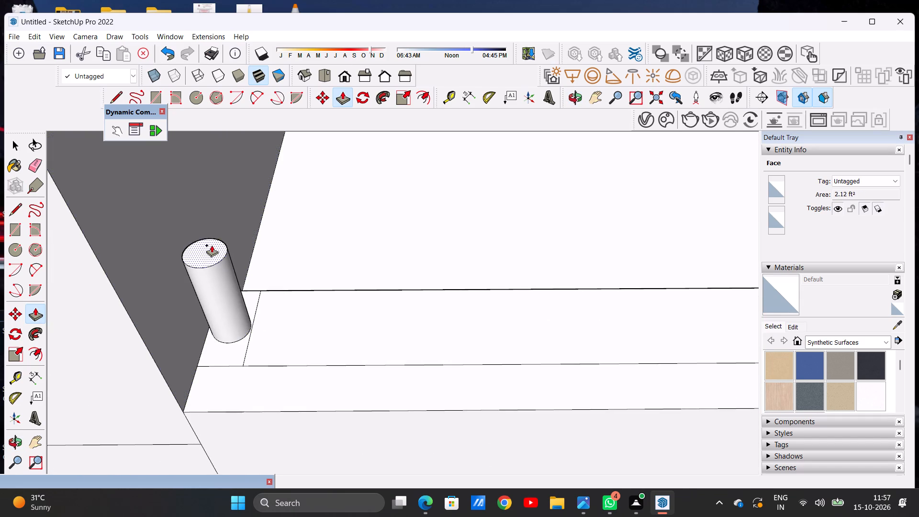
{"action": "scroll", "coordinate": [213, 255], "scroll_direction": "down", "scroll_amount": 20}
{"action": "scroll", "coordinate": [213, 255], "scroll_direction": "down", "scroll_amount": 6}
{"action": "middle_click_drag", "start_coordinate": [267, 234], "coordinate": [271, 169]}
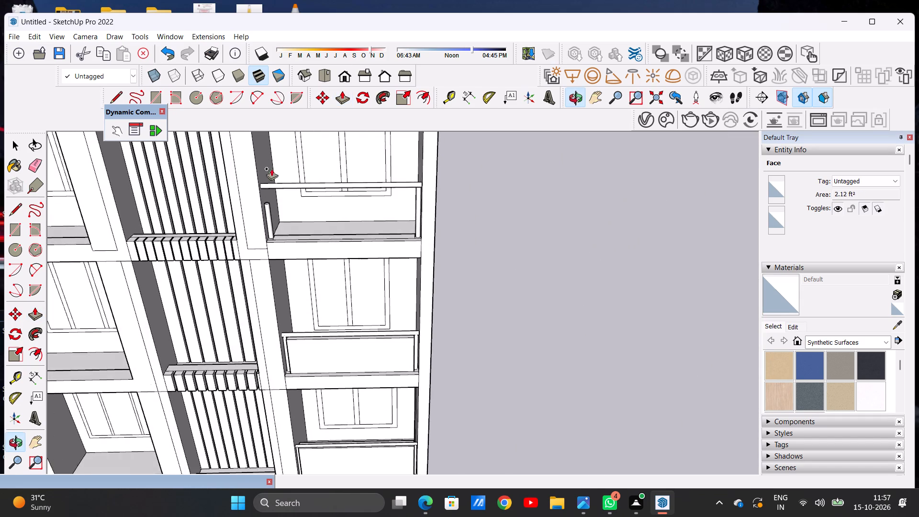
{"action": "scroll", "coordinate": [266, 174], "scroll_direction": "up", "scroll_amount": 17}
{"action": "scroll", "coordinate": [304, 228], "scroll_direction": "down", "scroll_amount": 1}
{"action": "scroll", "coordinate": [304, 228], "scroll_direction": "up", "scroll_amount": 4}
{"action": "scroll", "coordinate": [277, 257], "scroll_direction": "down", "scroll_amount": 9}
{"action": "middle_click_drag", "start_coordinate": [271, 273], "coordinate": [277, 221]}
{"action": "left_click", "coordinate": [271, 171]}
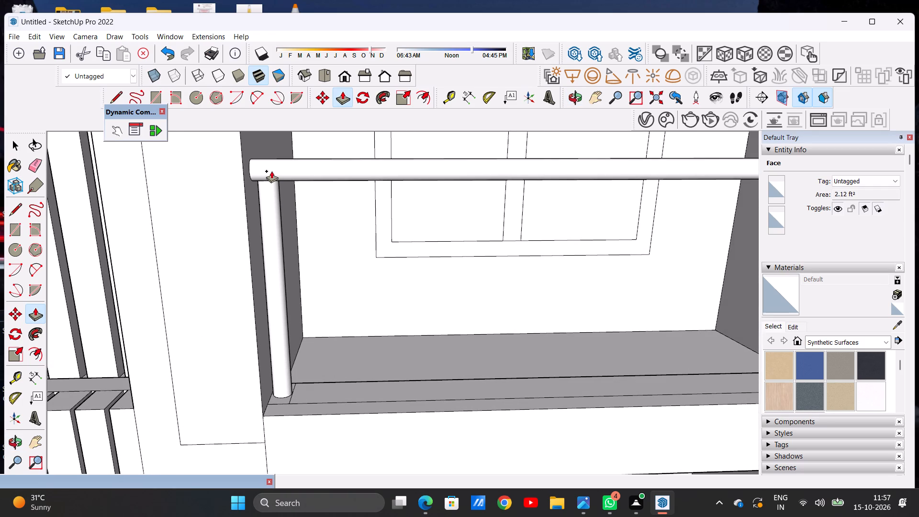
{"action": "key", "text": "space"}
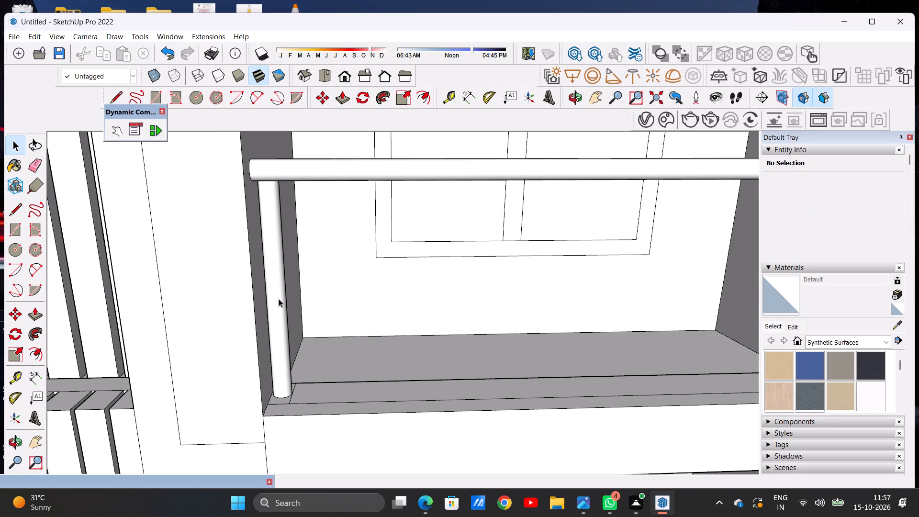
Examine the top-floor right bay's railing from several angles, checking where both round posts meet the handrail.
{"action": "scroll", "coordinate": [305, 289], "scroll_direction": "down", "scroll_amount": 15}
{"action": "middle_click_drag", "start_coordinate": [355, 278], "coordinate": [365, 395]}
{"action": "scroll", "coordinate": [431, 282], "scroll_direction": "up", "scroll_amount": 7}
{"action": "middle_click_drag", "start_coordinate": [432, 346], "coordinate": [400, 296]}
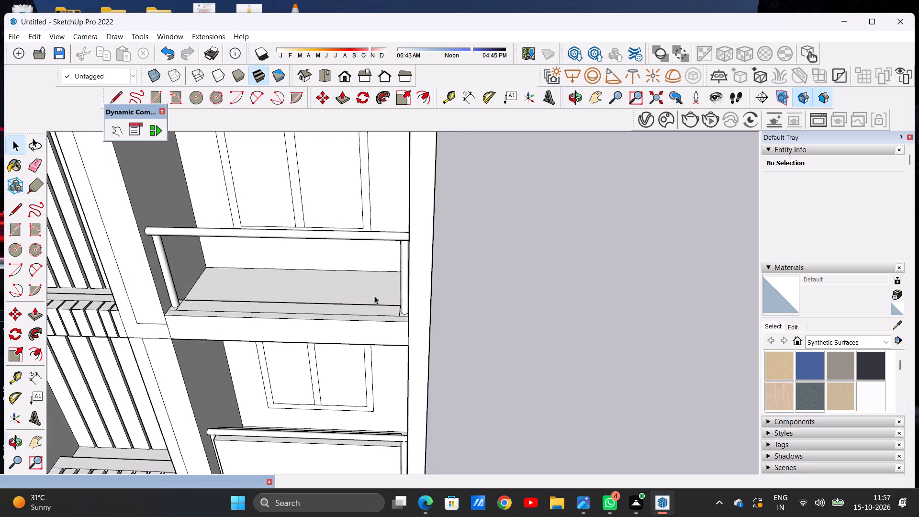
{"action": "middle_click_drag", "start_coordinate": [373, 296], "coordinate": [364, 155]}
{"action": "scroll", "coordinate": [193, 177], "scroll_direction": "up", "scroll_amount": 4}
{"action": "scroll", "coordinate": [191, 177], "scroll_direction": "down", "scroll_amount": 1}
{"action": "scroll", "coordinate": [191, 177], "scroll_direction": "up", "scroll_amount": 2}
{"action": "scroll", "coordinate": [177, 173], "scroll_direction": "down", "scroll_amount": 1}
{"action": "scroll", "coordinate": [177, 173], "scroll_direction": "up", "scroll_amount": 14}
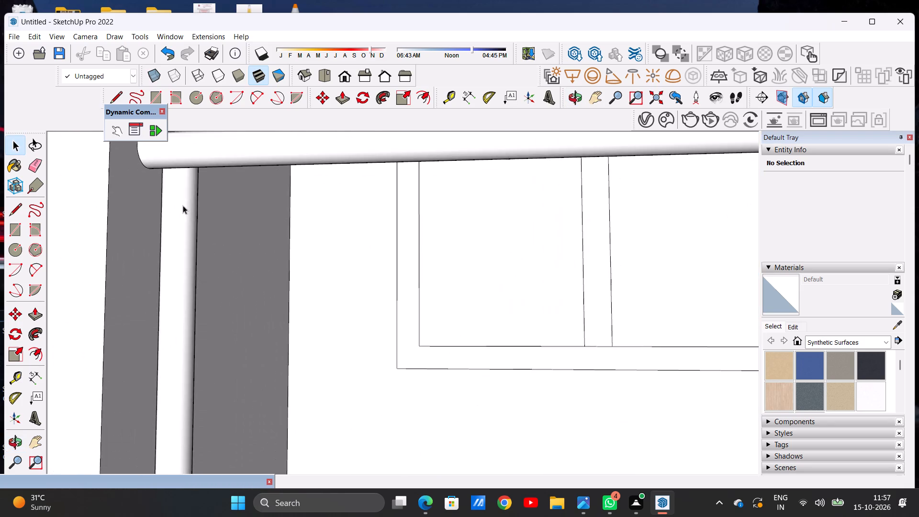
{"action": "middle_click_drag", "start_coordinate": [179, 169], "coordinate": [181, 366]}
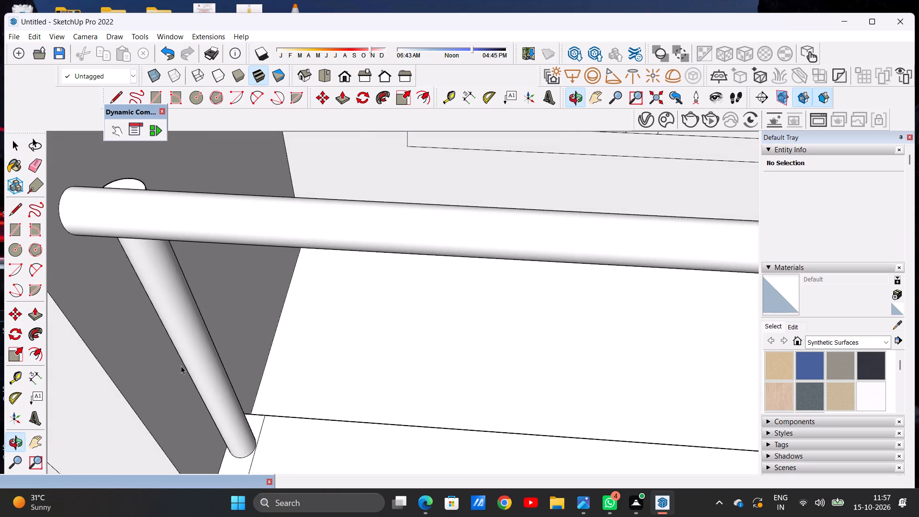
{"action": "scroll", "coordinate": [212, 362], "scroll_direction": "down", "scroll_amount": 13}
{"action": "scroll", "coordinate": [601, 345], "scroll_direction": "up", "scroll_amount": 6}
{"action": "middle_click_drag", "start_coordinate": [523, 336], "coordinate": [548, 427]}
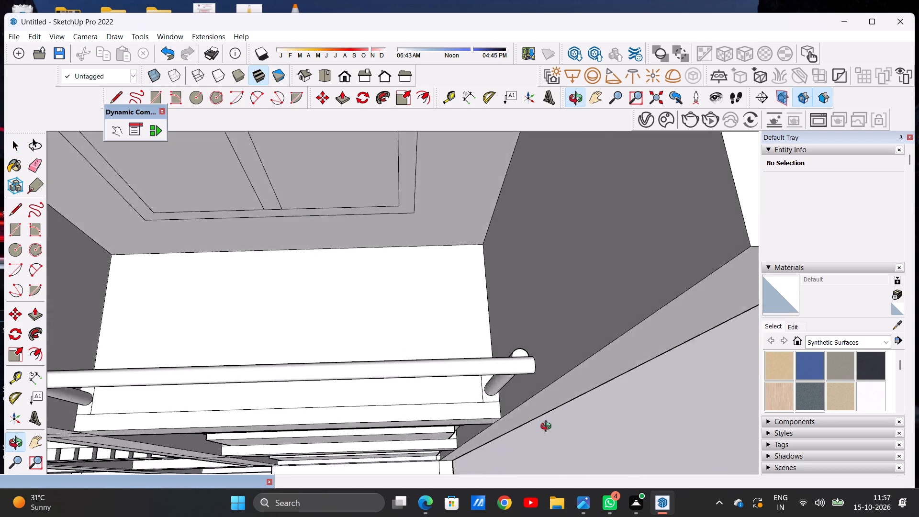
{"action": "middle_click_drag", "start_coordinate": [548, 427], "coordinate": [518, 306]}
{"action": "scroll", "coordinate": [541, 349], "scroll_direction": "down", "scroll_amount": 12}
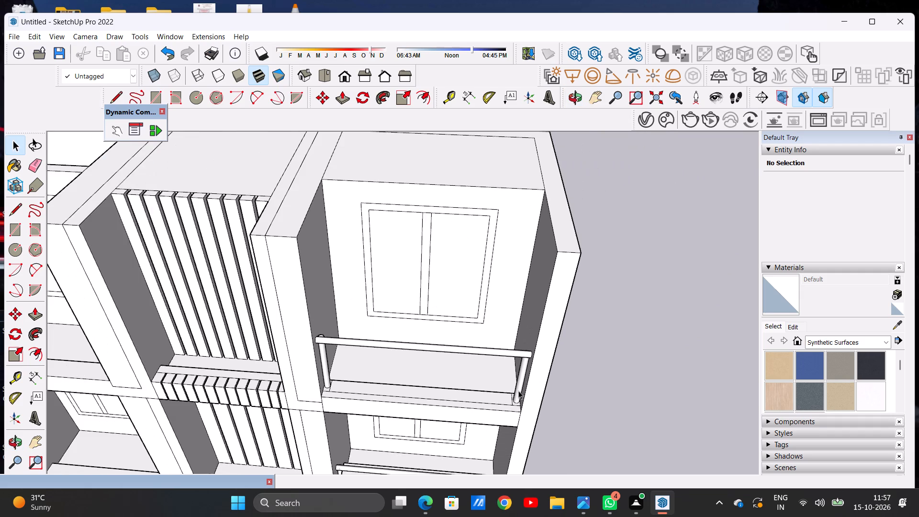
Extrude the curb's top strip between the two round posts upward to the handrail to form the top-floor right bay's solid railing panel.
{"action": "middle_click_drag", "start_coordinate": [515, 389], "coordinate": [518, 348]}
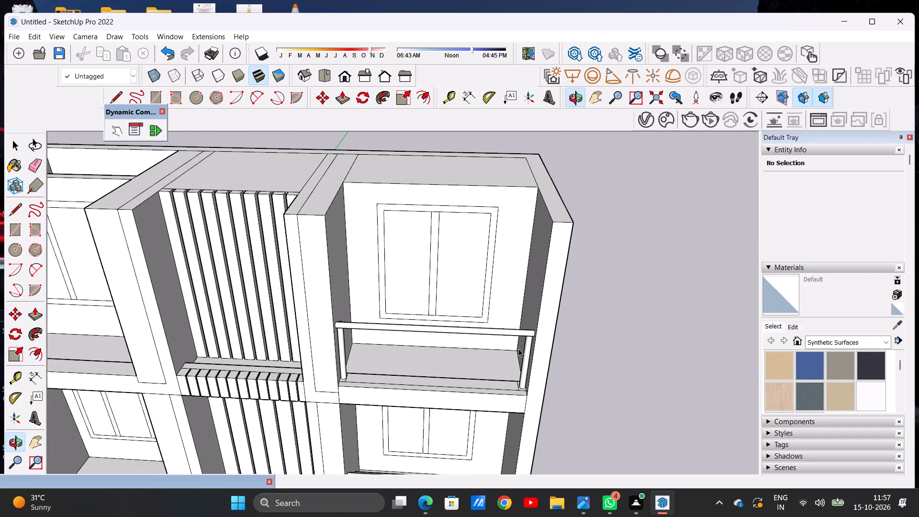
{"action": "key", "text": "p"}
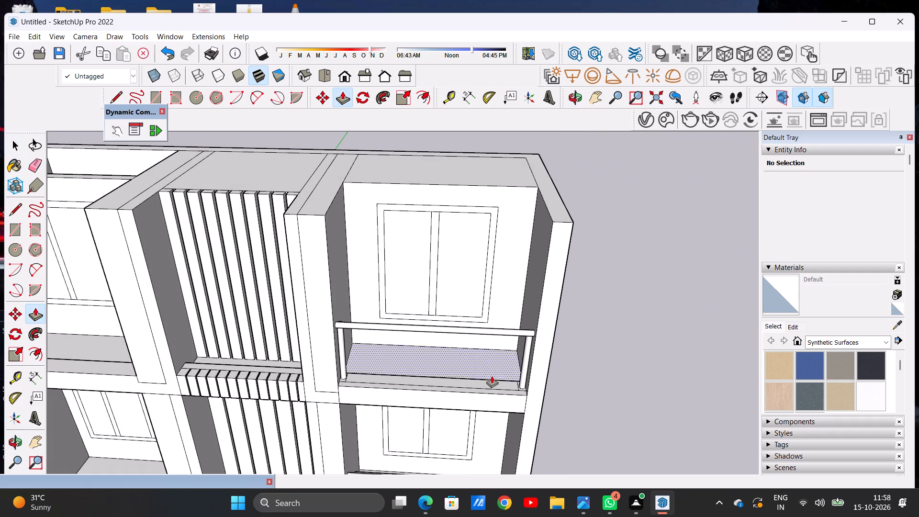
{"action": "middle_click_drag", "start_coordinate": [493, 404], "coordinate": [506, 475]}
{"action": "scroll", "coordinate": [515, 391], "scroll_direction": "up", "scroll_amount": 11}
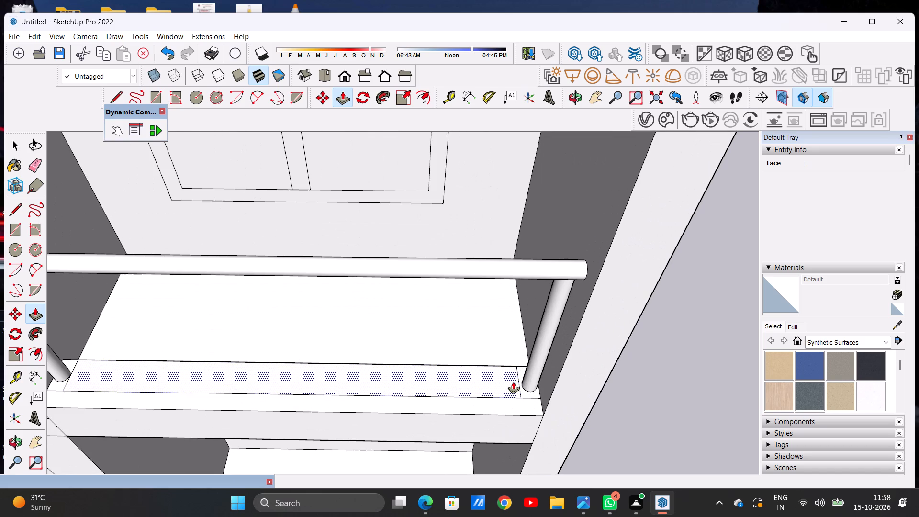
{"action": "left_click", "coordinate": [513, 382]}
{"action": "scroll", "coordinate": [526, 329], "scroll_direction": "down", "scroll_amount": 6}
{"action": "middle_click_drag", "start_coordinate": [525, 333], "coordinate": [541, 247]}
{"action": "scroll", "coordinate": [543, 244], "scroll_direction": "up", "scroll_amount": 7}
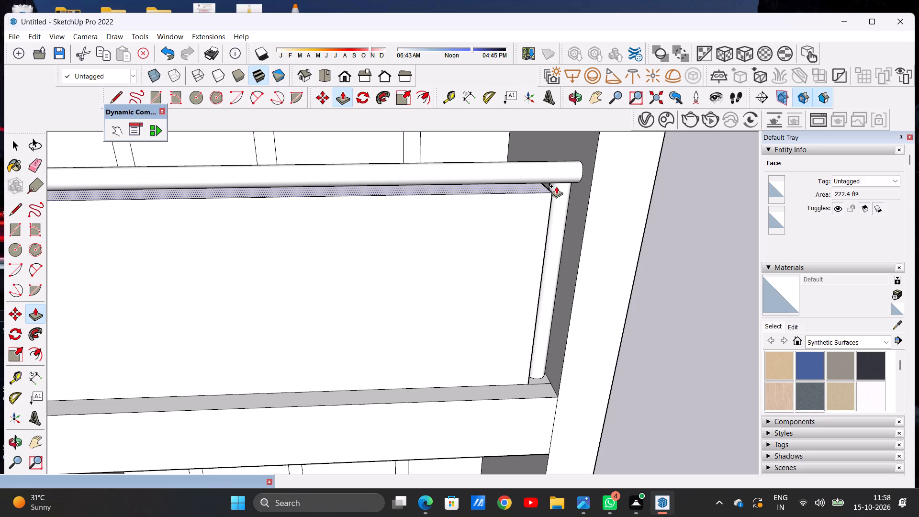
{"action": "left_click", "coordinate": [556, 186]}
{"action": "key", "text": "space"}
Examine the whole facade from the front and above, including the open recess behind the top-floor left bay.
{"action": "scroll", "coordinate": [503, 269], "scroll_direction": "down", "scroll_amount": 14}
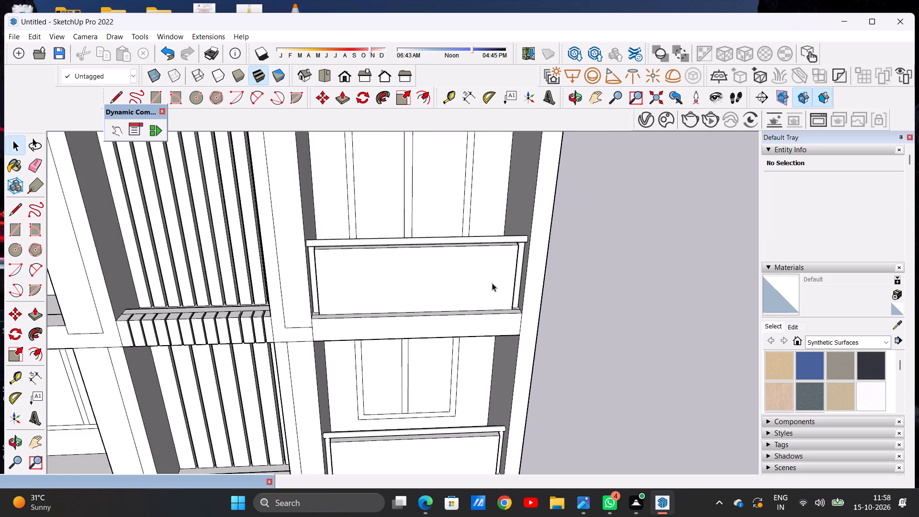
{"action": "middle_click_drag", "start_coordinate": [437, 302], "coordinate": [416, 225]}
{"action": "scroll", "coordinate": [500, 405], "scroll_direction": "down", "scroll_amount": 6}
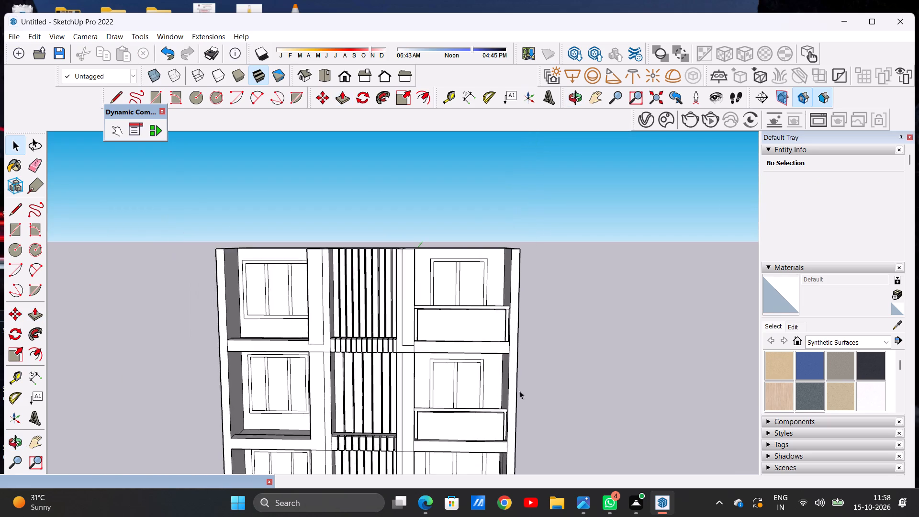
{"action": "scroll", "coordinate": [537, 360], "scroll_direction": "down", "scroll_amount": 8}
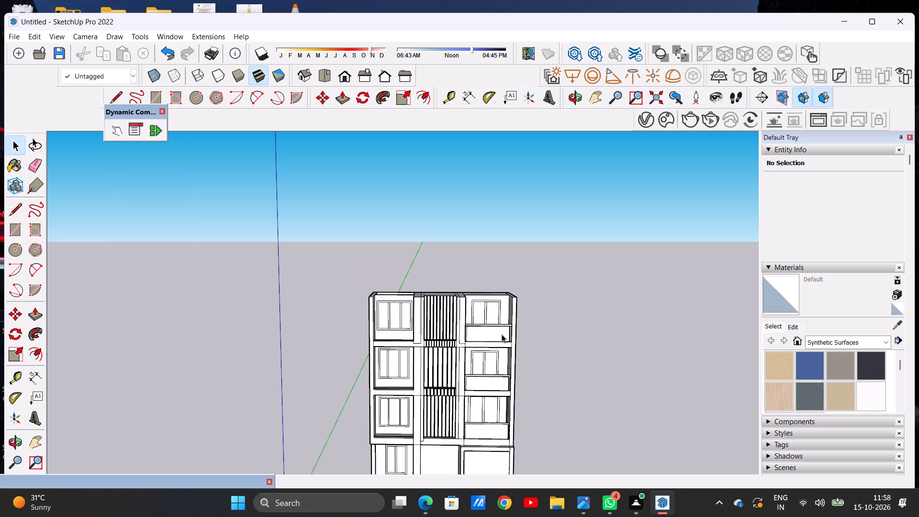
{"action": "scroll", "coordinate": [502, 334], "scroll_direction": "down", "scroll_amount": 11}
{"action": "scroll", "coordinate": [493, 321], "scroll_direction": "up", "scroll_amount": 12}
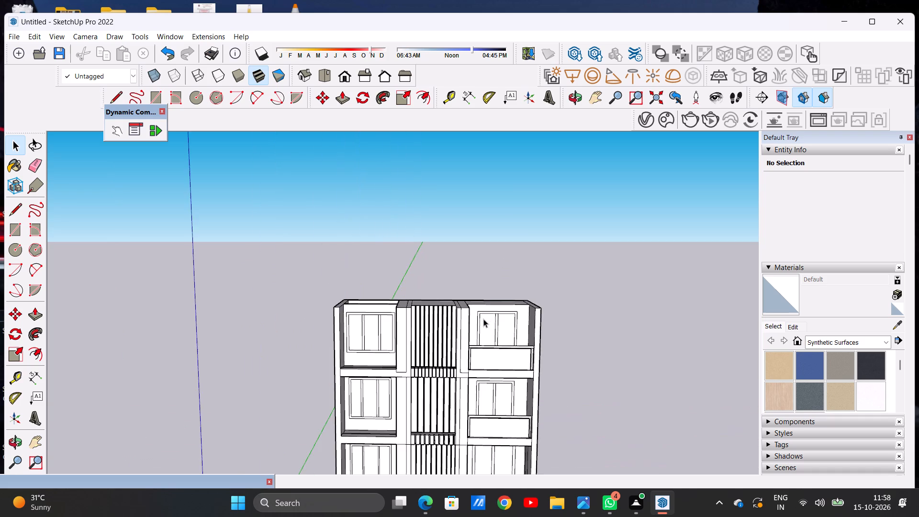
{"action": "middle_click_drag", "start_coordinate": [480, 330], "coordinate": [488, 414]}
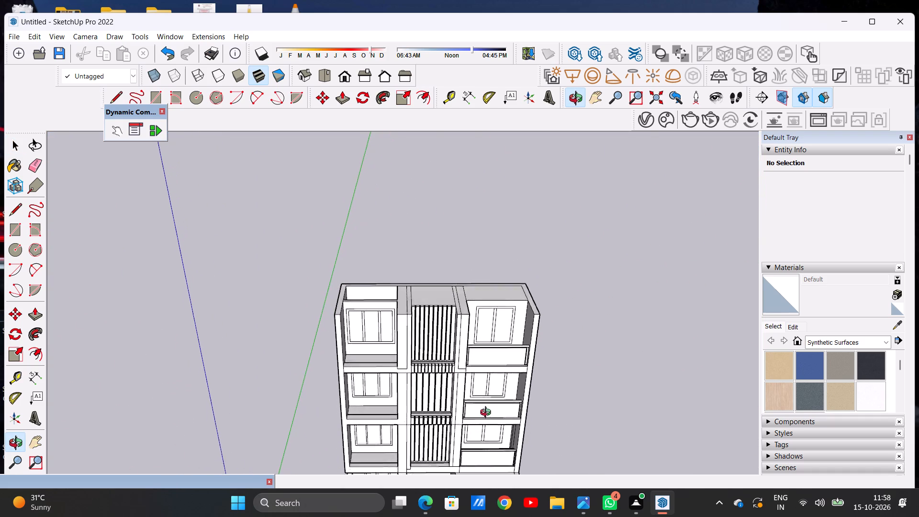
{"action": "middle_click_drag", "start_coordinate": [488, 414], "coordinate": [485, 416]}
{"action": "scroll", "coordinate": [375, 296], "scroll_direction": "up", "scroll_amount": 9}
{"action": "middle_click_drag", "start_coordinate": [428, 272], "coordinate": [417, 375]}
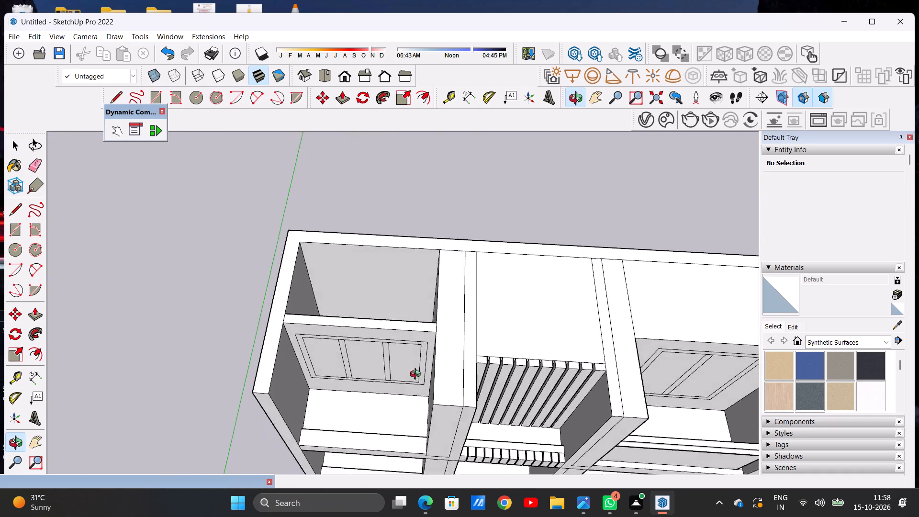
{"action": "middle_click_drag", "start_coordinate": [417, 375], "coordinate": [423, 257]}
{"action": "scroll", "coordinate": [418, 301], "scroll_direction": "down", "scroll_amount": 14}
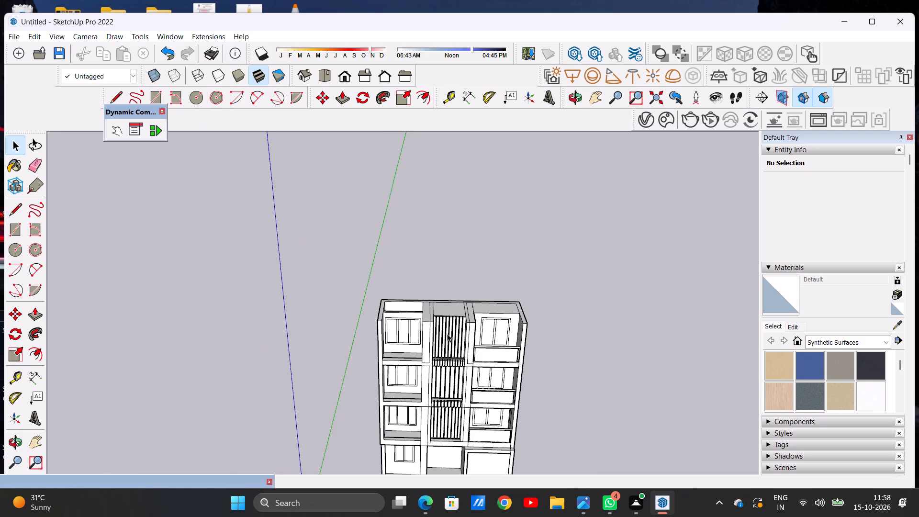
Move the bottom face of the recess behind the top-floor left bay up to the wall tops, snapping corner to corner.
{"action": "middle_click_drag", "start_coordinate": [448, 306], "coordinate": [445, 427]}
{"action": "scroll", "coordinate": [404, 315], "scroll_direction": "up", "scroll_amount": 9}
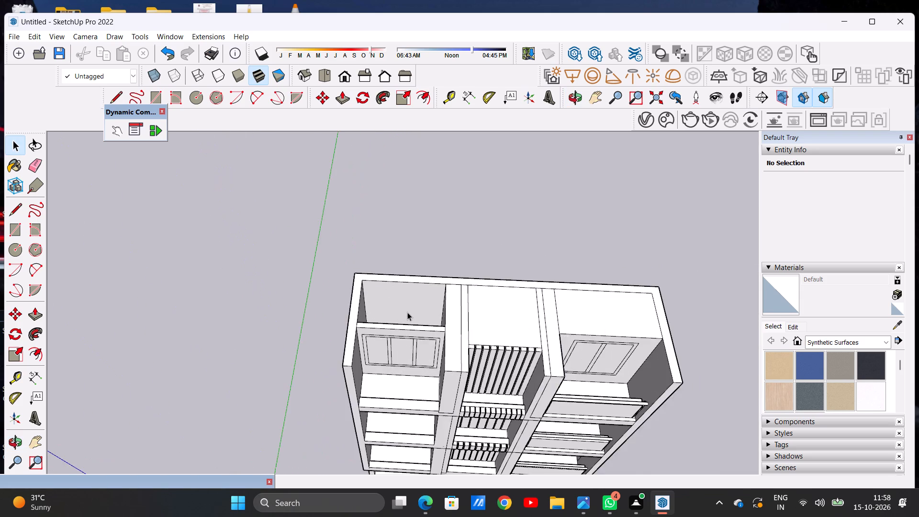
{"action": "scroll", "coordinate": [407, 312], "scroll_direction": "up", "scroll_amount": 4}
{"action": "middle_click_drag", "start_coordinate": [403, 328], "coordinate": [397, 418]}
{"action": "scroll", "coordinate": [428, 374], "scroll_direction": "up", "scroll_amount": 5}
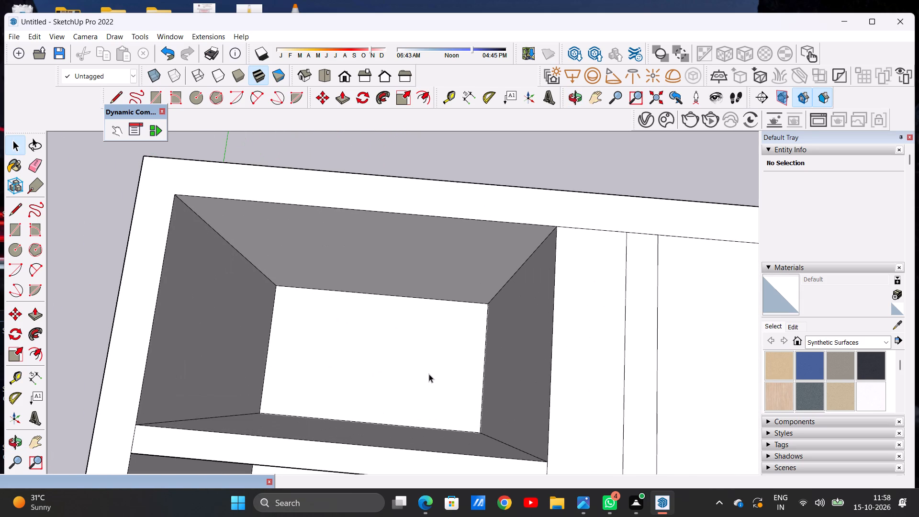
{"action": "double_click", "coordinate": [429, 374]}
{"action": "scroll", "coordinate": [280, 324], "scroll_direction": "down", "scroll_amount": 11}
{"action": "middle_click_drag", "start_coordinate": [278, 345], "coordinate": [392, 344]}
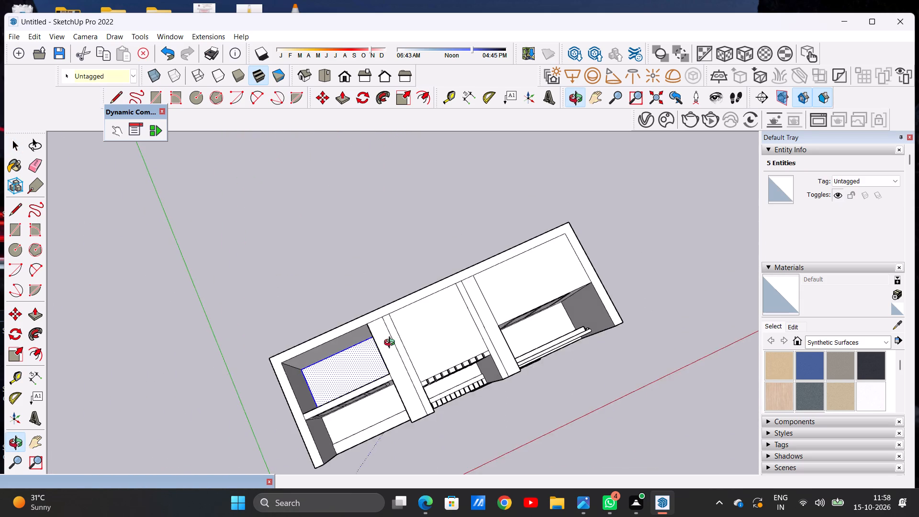
{"action": "middle_click_drag", "start_coordinate": [392, 344], "coordinate": [386, 325]}
{"action": "scroll", "coordinate": [372, 330], "scroll_direction": "up", "scroll_amount": 9}
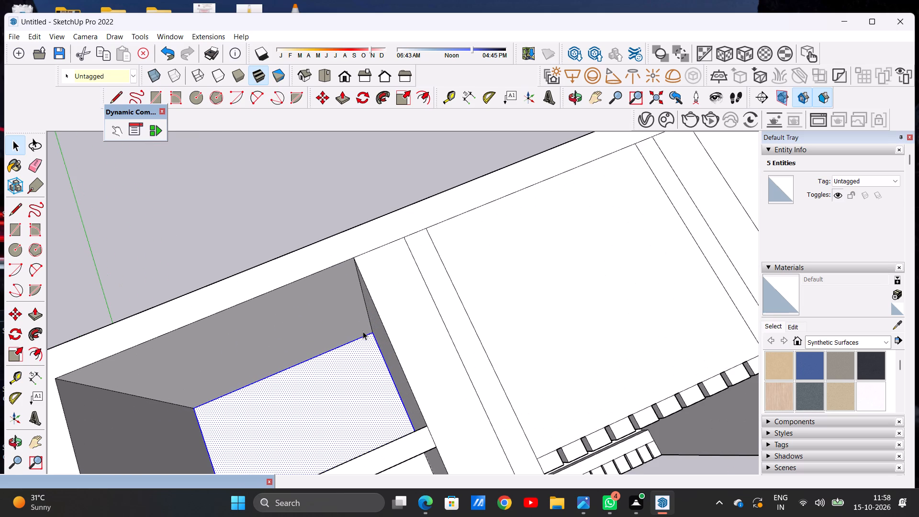
{"action": "key", "text": "m"}
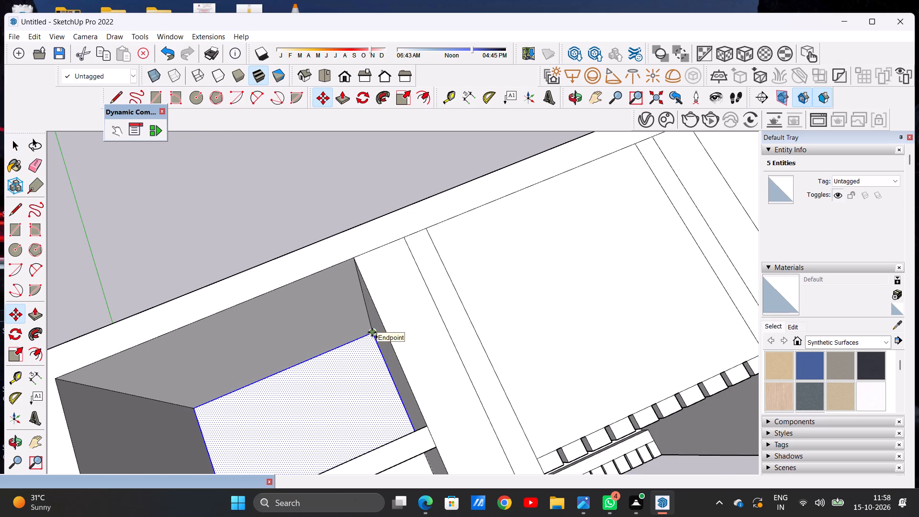
{"action": "left_click", "coordinate": [372, 332]}
{"action": "left_click", "coordinate": [355, 262]}
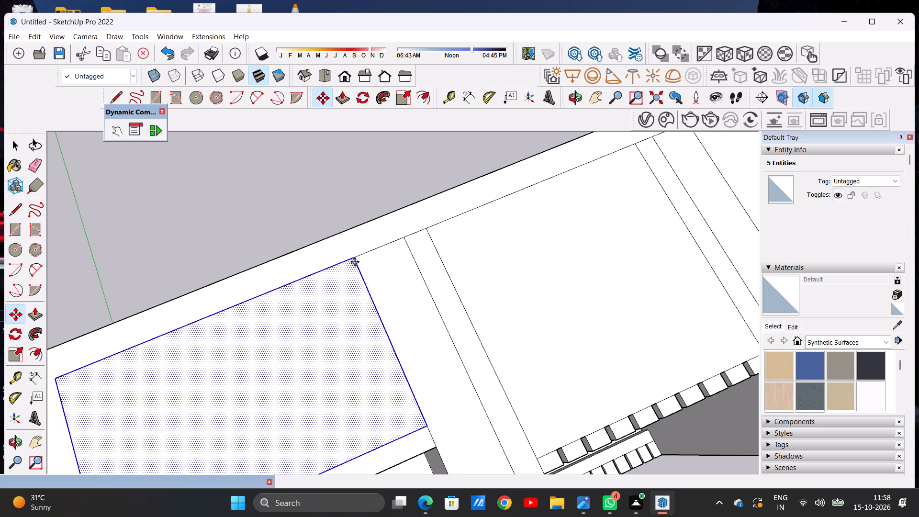
{"action": "key", "text": "space"}
{"action": "left_click", "coordinate": [325, 180]}
Extrude the roof face behind the left bay's window wall upward to form a thin raised slab above the wall tops.
{"action": "scroll", "coordinate": [412, 283], "scroll_direction": "down", "scroll_amount": 8}
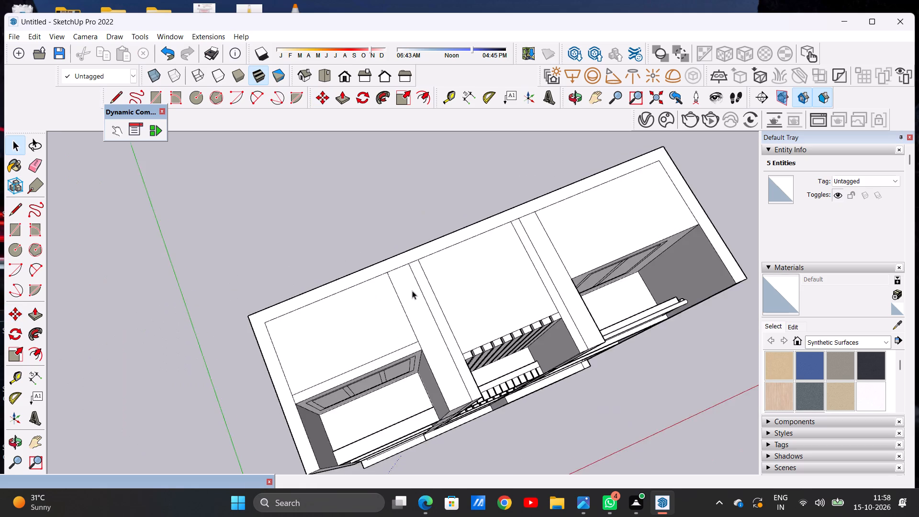
{"action": "scroll", "coordinate": [412, 291], "scroll_direction": "down", "scroll_amount": 9}
{"action": "middle_click_drag", "start_coordinate": [420, 363], "coordinate": [326, 292]}
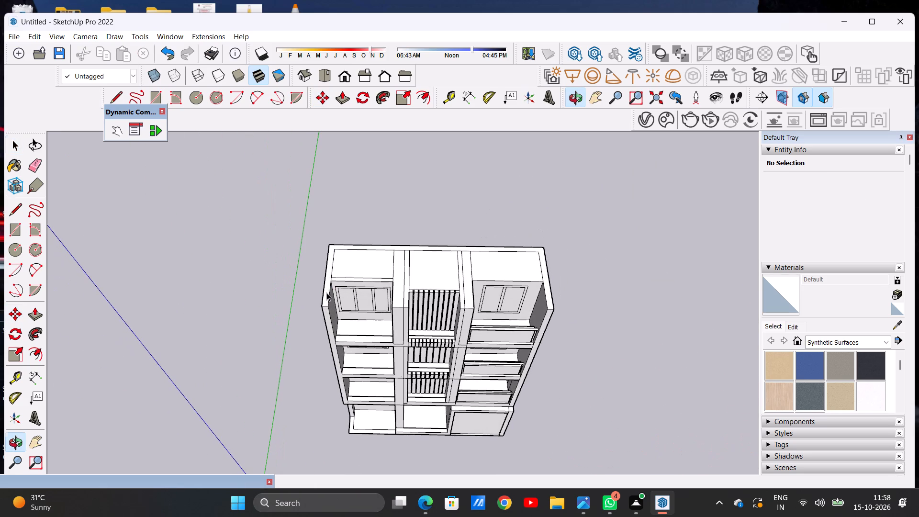
{"action": "scroll", "coordinate": [368, 265], "scroll_direction": "up", "scroll_amount": 2}
{"action": "scroll", "coordinate": [369, 264], "scroll_direction": "down", "scroll_amount": 1}
{"action": "scroll", "coordinate": [369, 264], "scroll_direction": "up", "scroll_amount": 4}
{"action": "middle_click_drag", "start_coordinate": [372, 369], "coordinate": [369, 269]}
{"action": "scroll", "coordinate": [345, 207], "scroll_direction": "up", "scroll_amount": 4}
{"action": "key", "text": "p"}
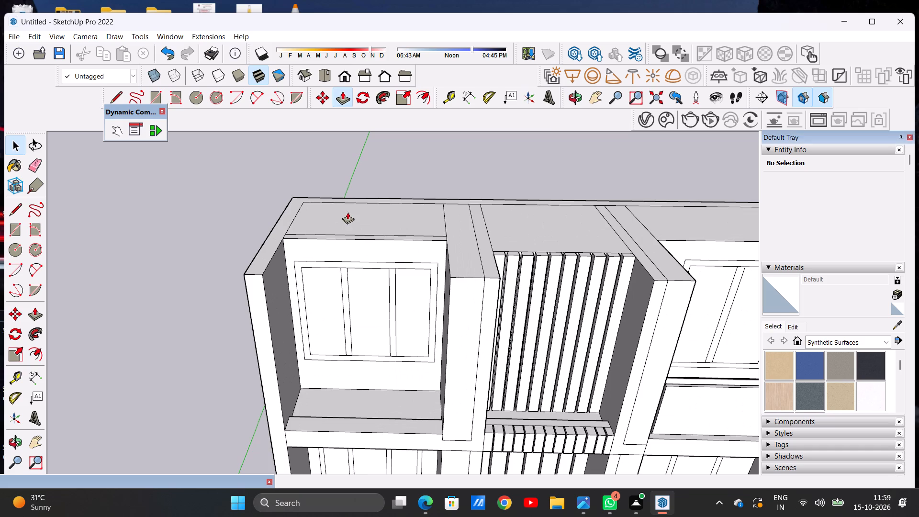
{"action": "left_click", "coordinate": [384, 214]}
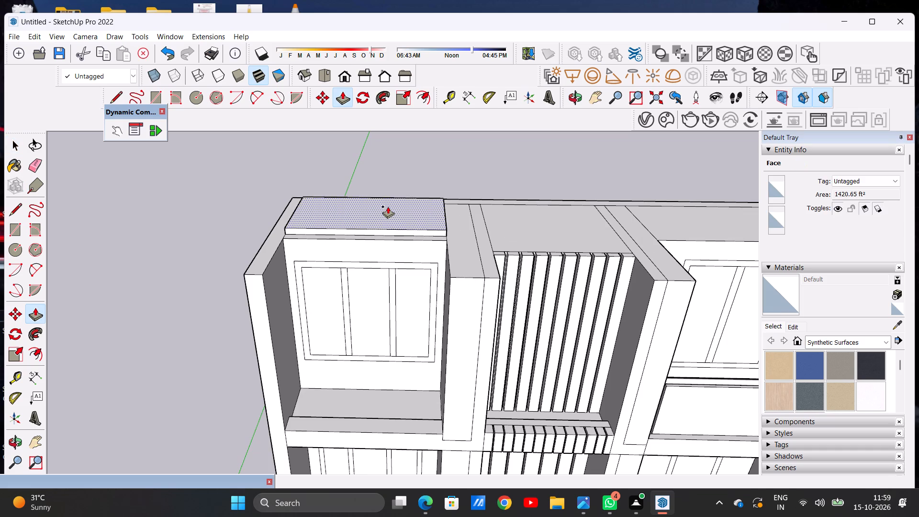
{"action": "left_click", "coordinate": [391, 203]}
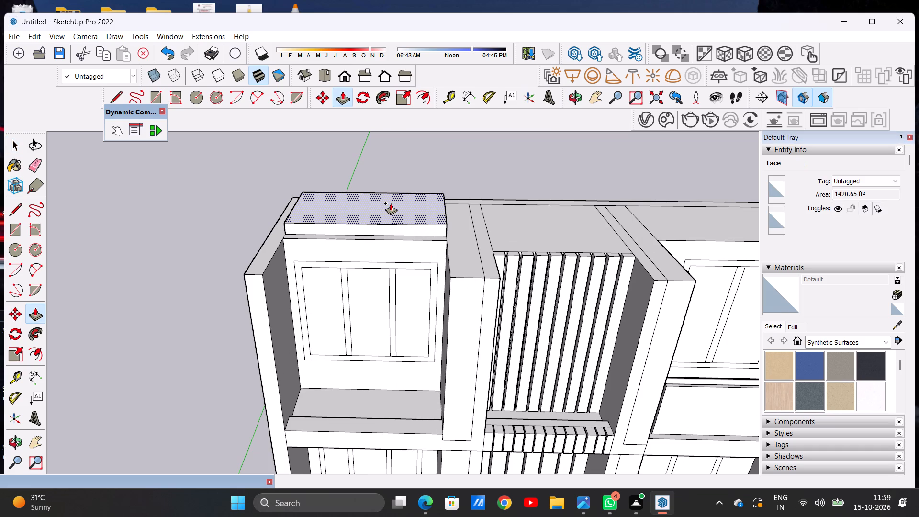
{"action": "key", "text": "space"}
Extrude the raised slab's front face forward to the front edge of the left bay's side walls.
{"action": "middle_click_drag", "start_coordinate": [414, 351], "coordinate": [409, 303]}
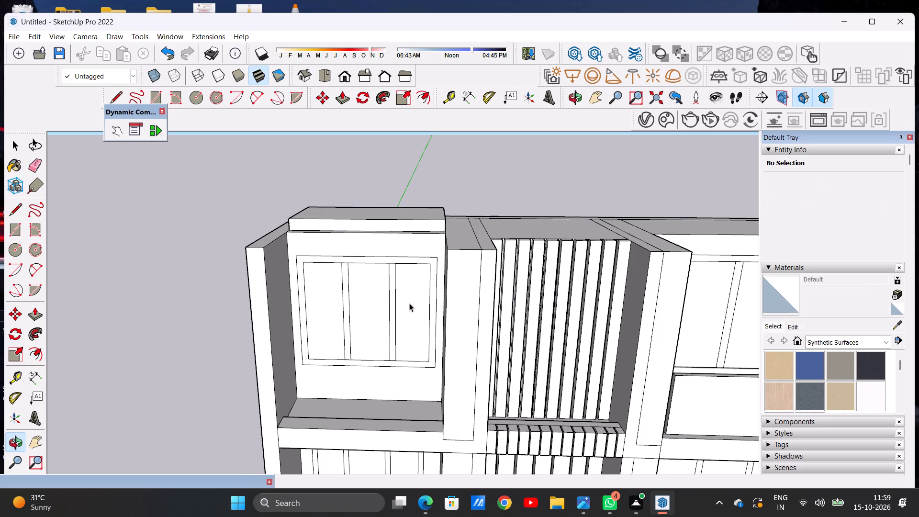
{"action": "key", "text": "p"}
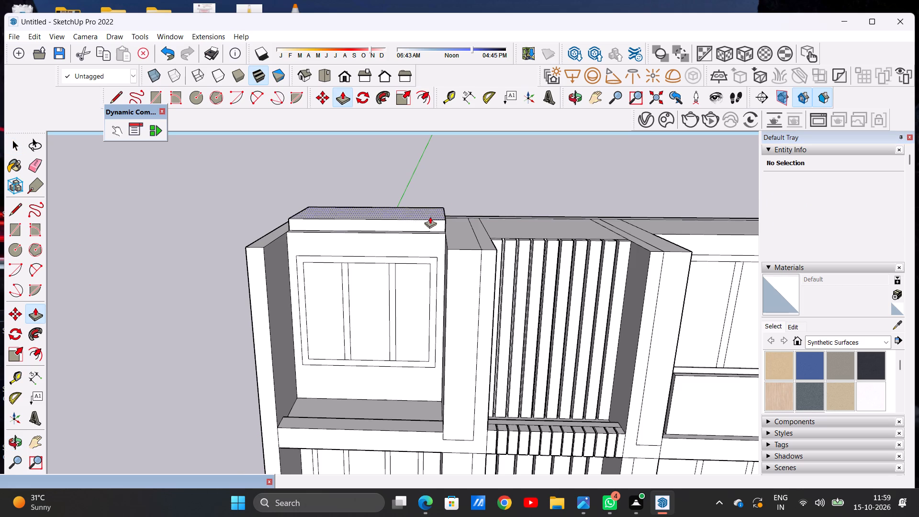
{"action": "scroll", "coordinate": [422, 221], "scroll_direction": "up", "scroll_amount": 11}
{"action": "left_click", "coordinate": [440, 232]}
{"action": "scroll", "coordinate": [450, 282], "scroll_direction": "down", "scroll_amount": 9}
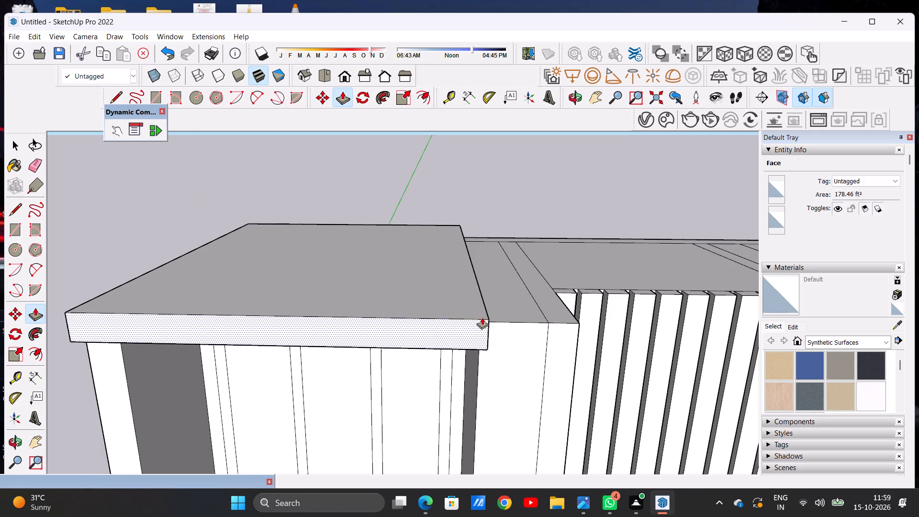
{"action": "left_click", "coordinate": [550, 324]}
{"action": "scroll", "coordinate": [431, 357], "scroll_direction": "down", "scroll_amount": 2}
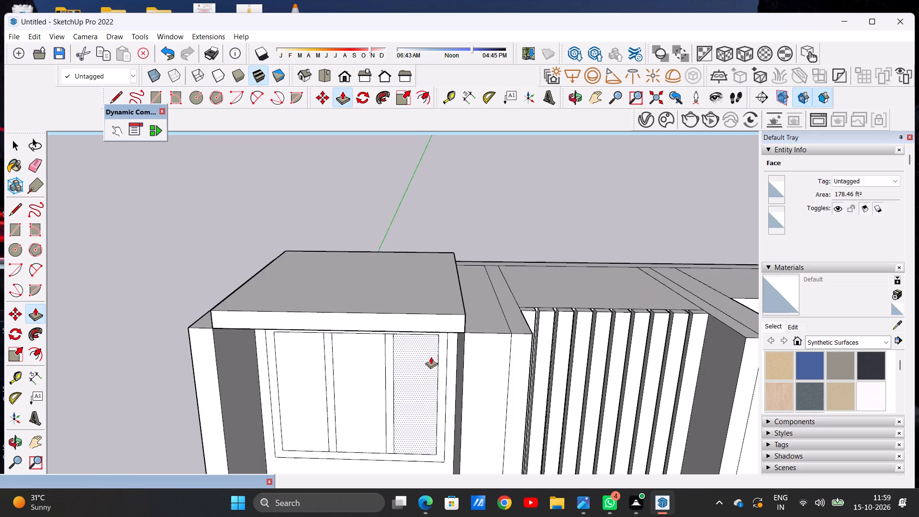
Extrude the roof slab's right side face across the middle and right bays to the inner edge of the right outer wall.
{"action": "scroll", "coordinate": [431, 357], "scroll_direction": "down", "scroll_amount": 8}
{"action": "middle_click_drag", "start_coordinate": [471, 371], "coordinate": [377, 373]}
{"action": "scroll", "coordinate": [414, 329], "scroll_direction": "up", "scroll_amount": 9}
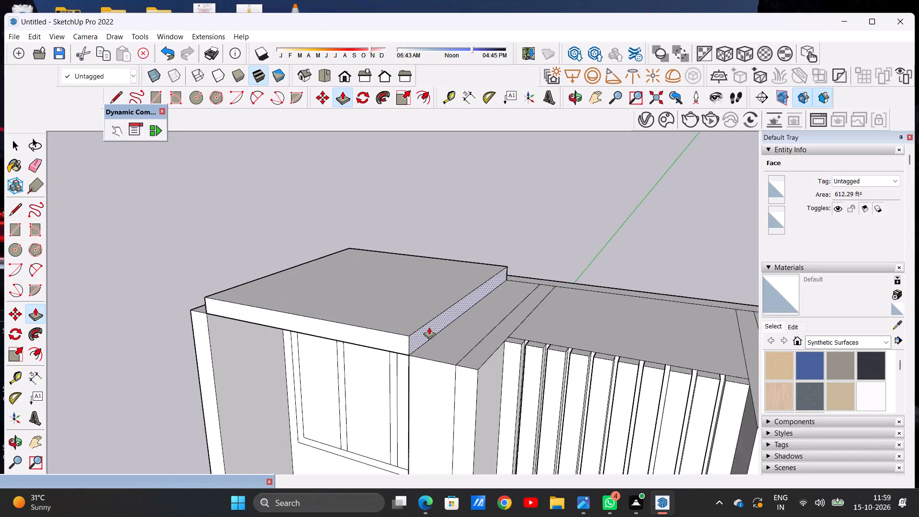
{"action": "scroll", "coordinate": [429, 327], "scroll_direction": "up", "scroll_amount": 4}
{"action": "left_click", "coordinate": [402, 342]}
{"action": "scroll", "coordinate": [490, 327], "scroll_direction": "down", "scroll_amount": 20}
{"action": "scroll", "coordinate": [490, 327], "scroll_direction": "down", "scroll_amount": 4}
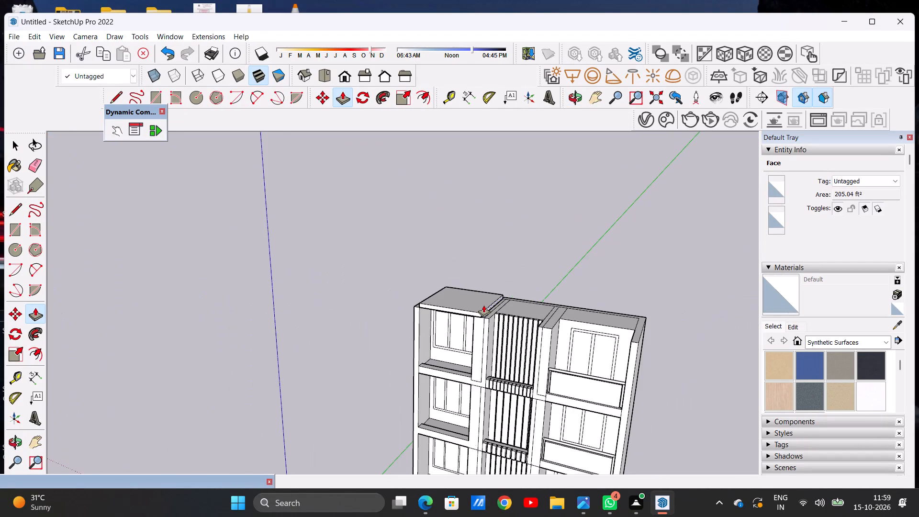
{"action": "scroll", "coordinate": [587, 324], "scroll_direction": "up", "scroll_amount": 11}
{"action": "scroll", "coordinate": [672, 366], "scroll_direction": "up", "scroll_amount": 6}
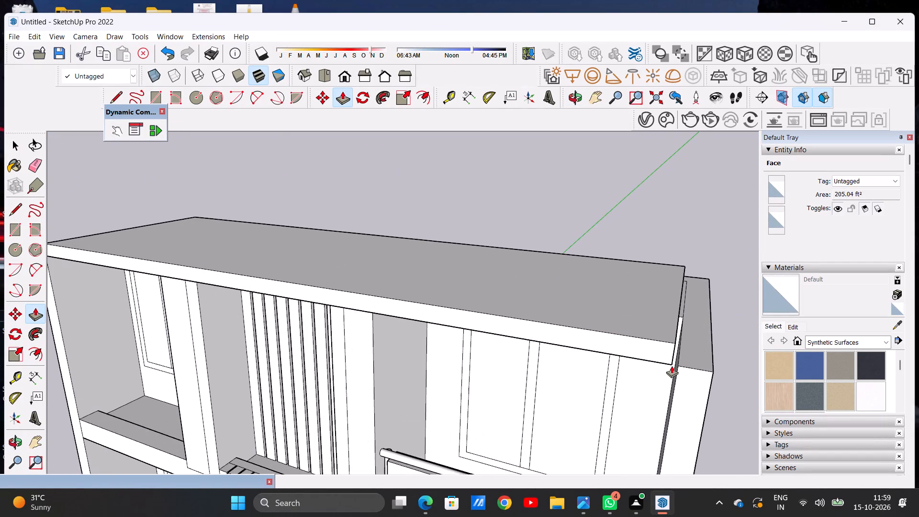
{"action": "left_click", "coordinate": [680, 366]}
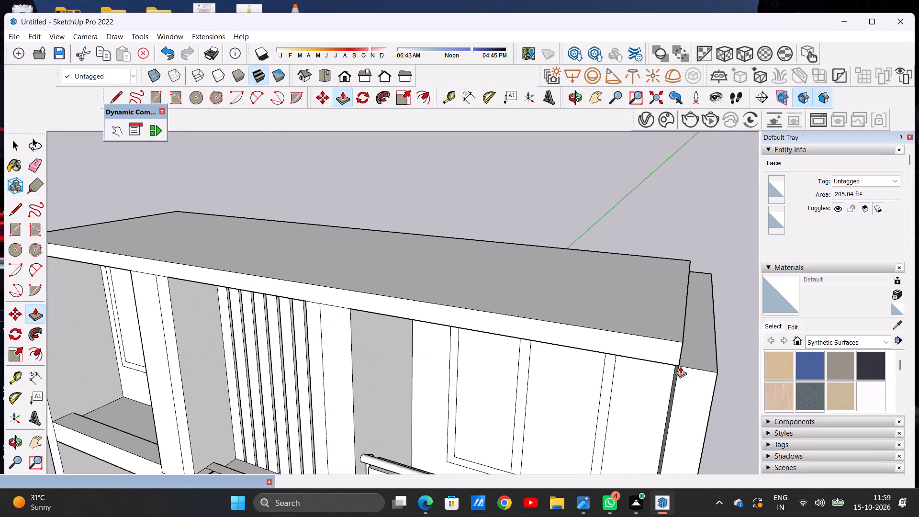
{"action": "key", "text": "space"}
Examine the roof slab and the whole building facade from the front and the sides.
{"action": "scroll", "coordinate": [595, 370], "scroll_direction": "down", "scroll_amount": 8}
{"action": "scroll", "coordinate": [595, 370], "scroll_direction": "up", "scroll_amount": 1}
{"action": "scroll", "coordinate": [586, 353], "scroll_direction": "down", "scroll_amount": 12}
{"action": "middle_click_drag", "start_coordinate": [519, 372], "coordinate": [598, 327]}
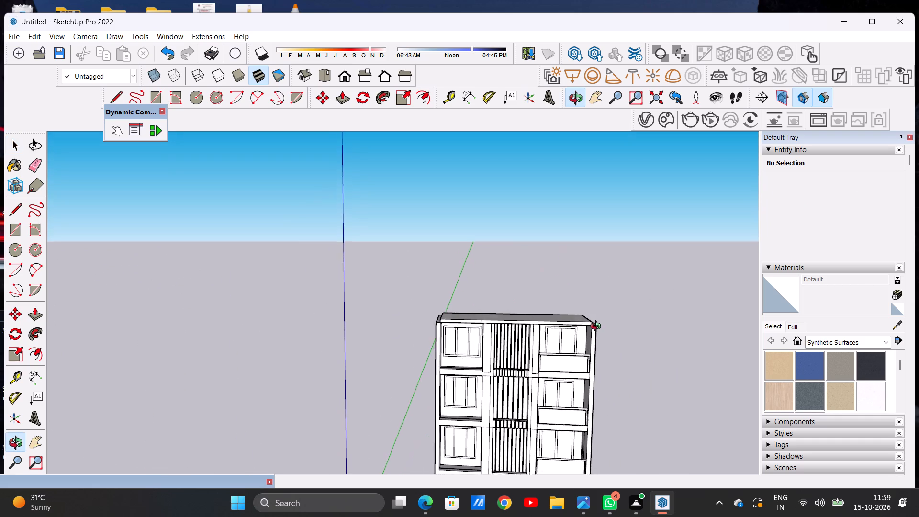
{"action": "middle_click_drag", "start_coordinate": [598, 327], "coordinate": [598, 326]}
{"action": "middle_click_drag", "start_coordinate": [445, 350], "coordinate": [554, 355]}
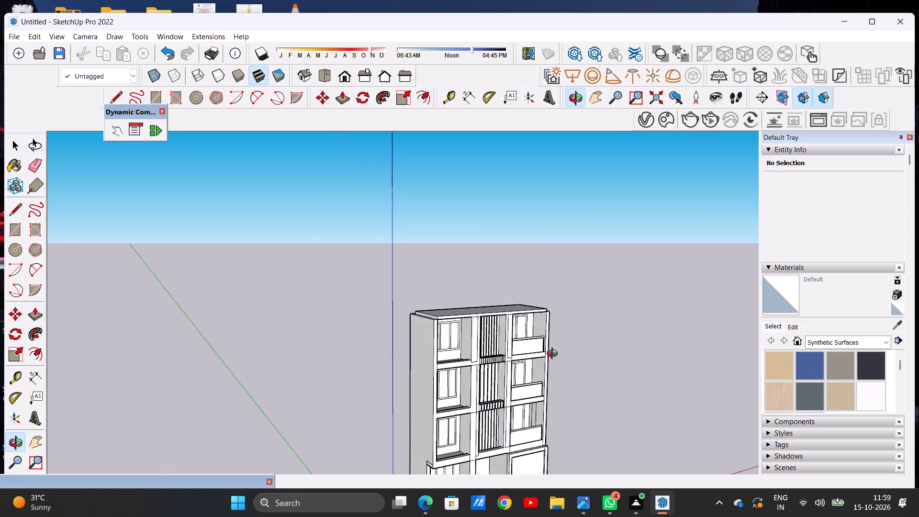
{"action": "middle_click_drag", "start_coordinate": [554, 355], "coordinate": [492, 360]}
{"action": "scroll", "coordinate": [398, 360], "scroll_direction": "down", "scroll_amount": 12}
{"action": "scroll", "coordinate": [489, 392], "scroll_direction": "up", "scroll_amount": 7}
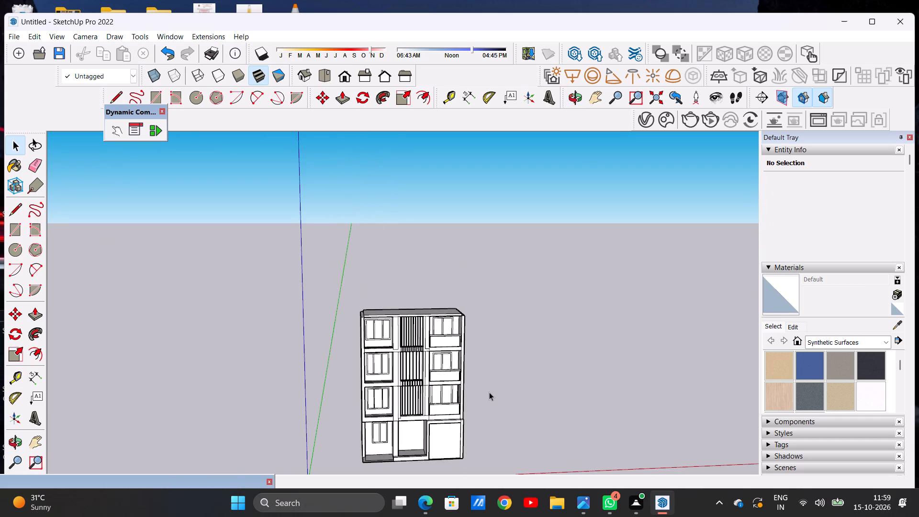
{"action": "scroll", "coordinate": [494, 394], "scroll_direction": "up", "scroll_amount": 1}
{"action": "middle_click_drag", "start_coordinate": [494, 394], "coordinate": [462, 396]}
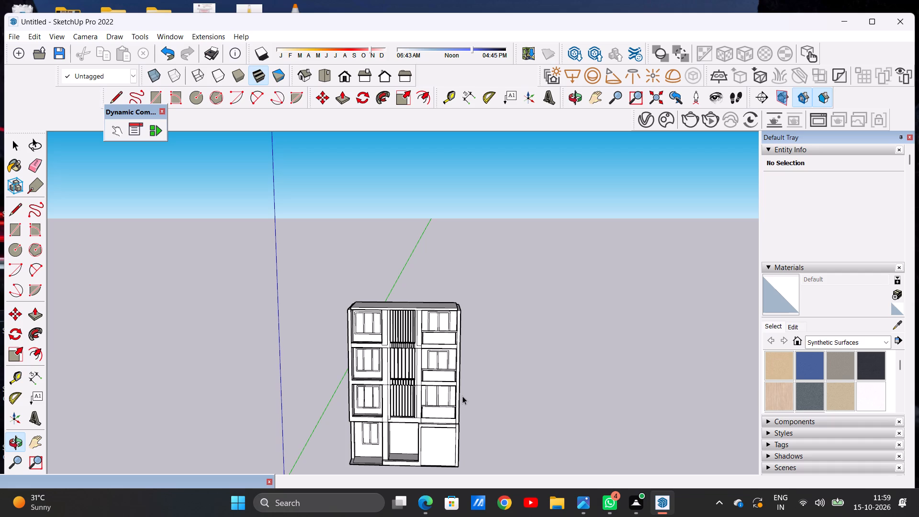
{"action": "scroll", "coordinate": [457, 325], "scroll_direction": "down", "scroll_amount": 7}
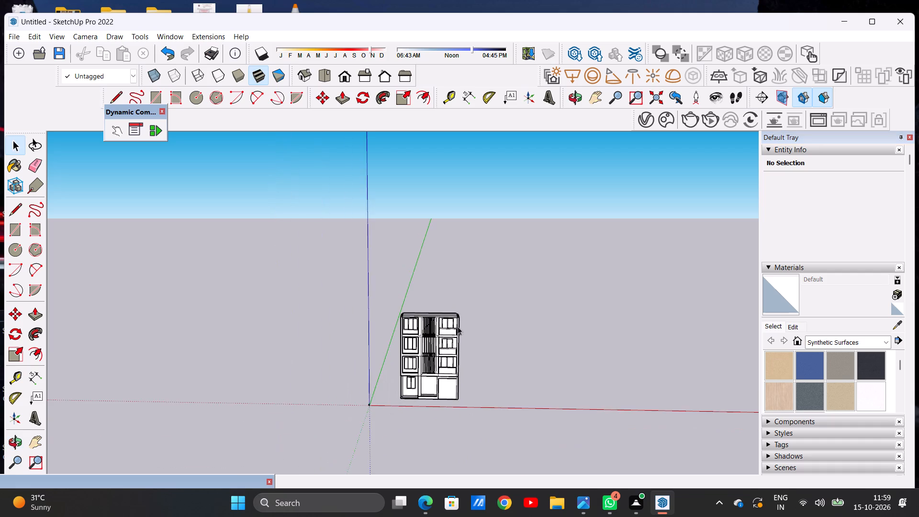
Extrude the top face of the outer side walls and back wall upward about one storey above the roof slab.
{"action": "scroll", "coordinate": [458, 362], "scroll_direction": "down", "scroll_amount": 1}
{"action": "scroll", "coordinate": [443, 389], "scroll_direction": "up", "scroll_amount": 9}
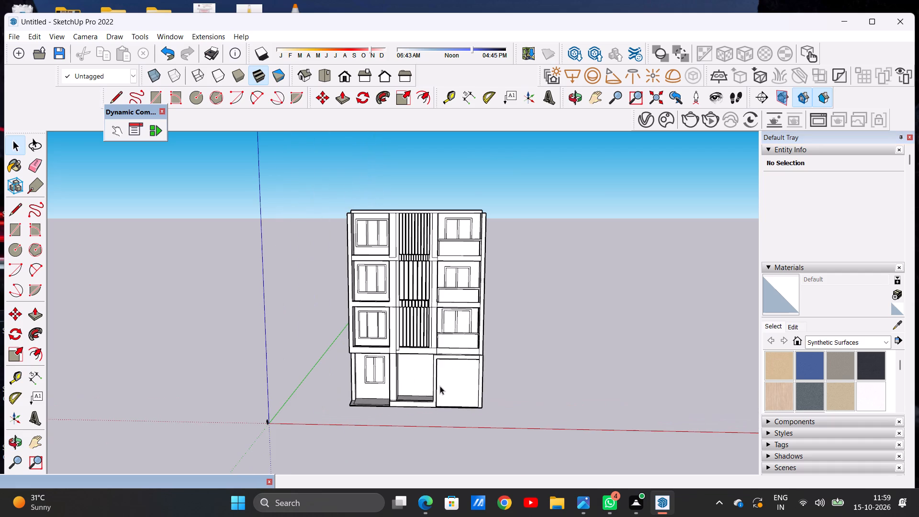
{"action": "scroll", "coordinate": [440, 393], "scroll_direction": "down", "scroll_amount": 3}
{"action": "scroll", "coordinate": [422, 292], "scroll_direction": "up", "scroll_amount": 6}
{"action": "middle_click_drag", "start_coordinate": [422, 222], "coordinate": [428, 303]}
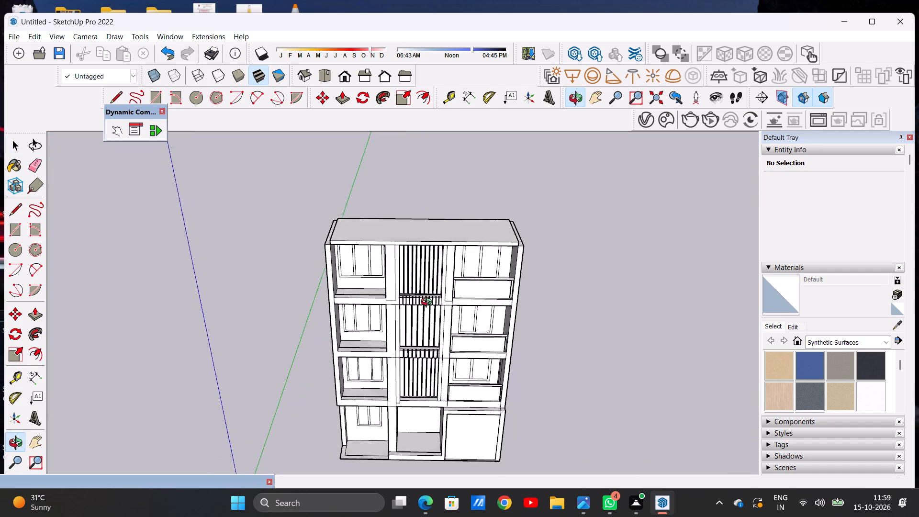
{"action": "middle_click_drag", "start_coordinate": [428, 303], "coordinate": [415, 390]}
{"action": "scroll", "coordinate": [415, 390], "scroll_direction": "up", "scroll_amount": 1}
{"action": "scroll", "coordinate": [473, 288], "scroll_direction": "down", "scroll_amount": 4}
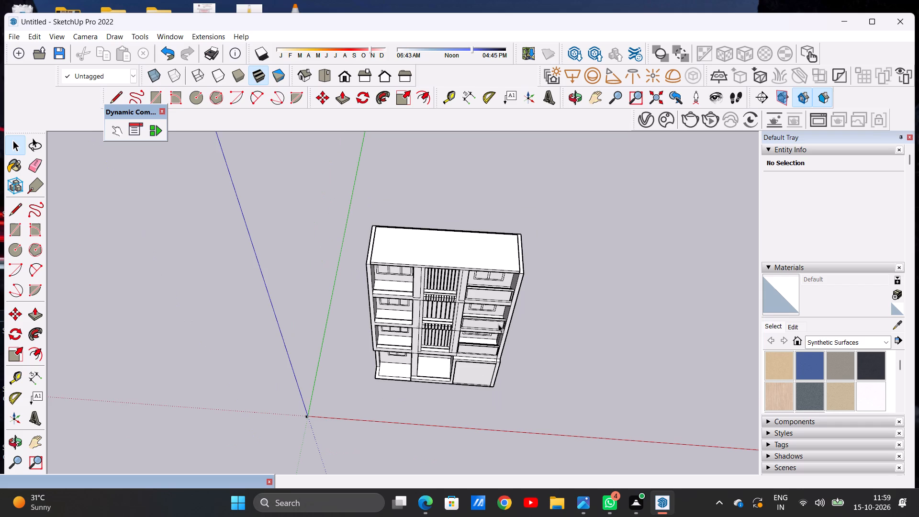
{"action": "middle_click_drag", "start_coordinate": [491, 340], "coordinate": [489, 307]}
{"action": "scroll", "coordinate": [511, 244], "scroll_direction": "up", "scroll_amount": 12}
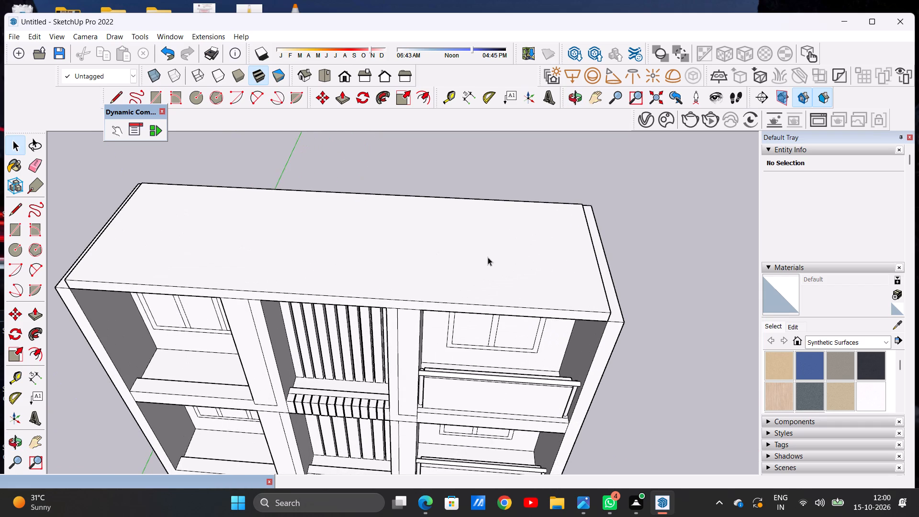
{"action": "key", "text": "p"}
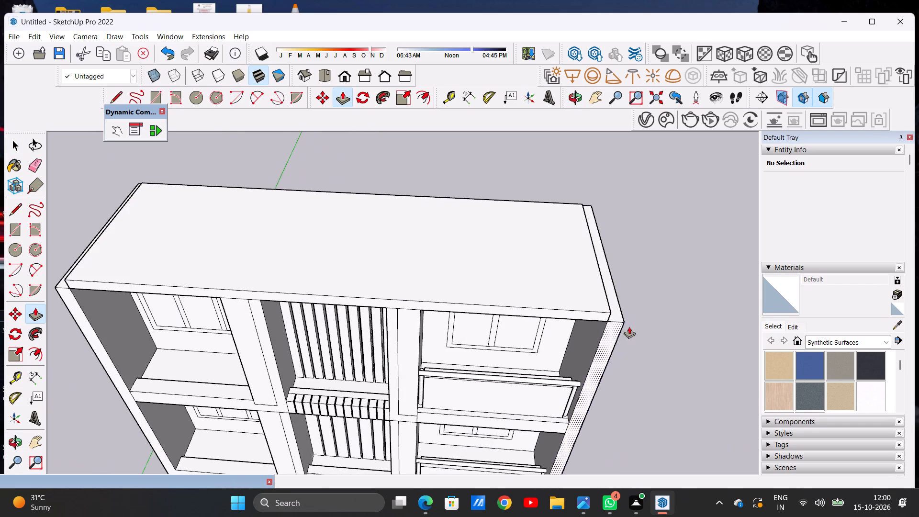
{"action": "scroll", "coordinate": [618, 304], "scroll_direction": "up", "scroll_amount": 4}
{"action": "left_click", "coordinate": [614, 309]}
{"action": "scroll", "coordinate": [625, 251], "scroll_direction": "down", "scroll_amount": 5}
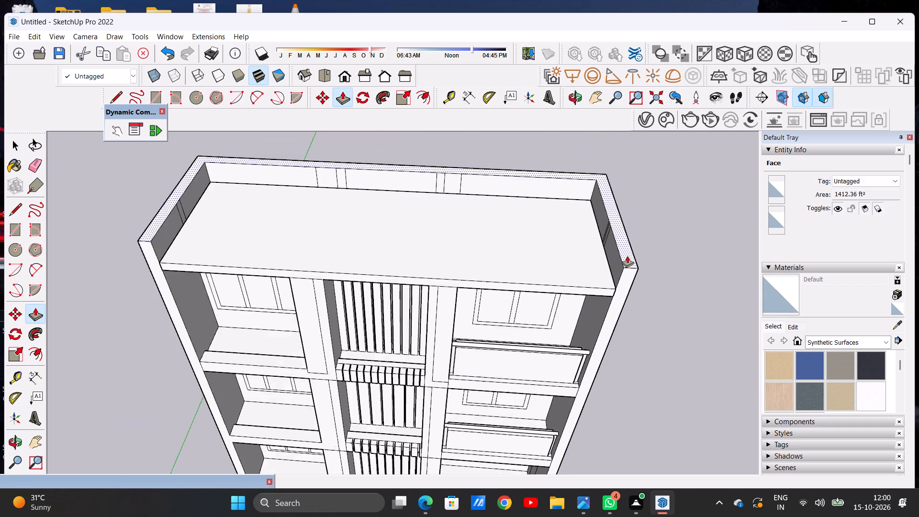
{"action": "scroll", "coordinate": [627, 256], "scroll_direction": "down", "scroll_amount": 14}
{"action": "middle_click_drag", "start_coordinate": [634, 222], "coordinate": [610, 126]}
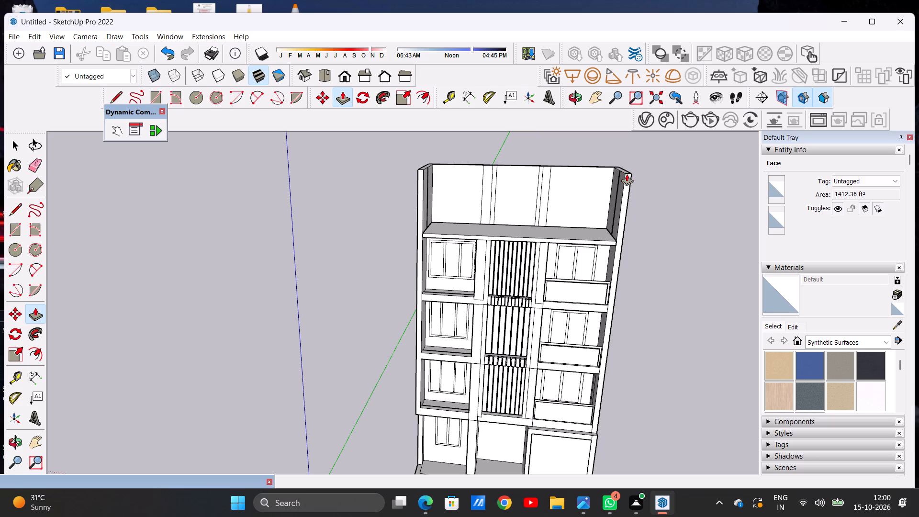
{"action": "left_click", "coordinate": [627, 173]}
{"action": "key", "text": "space"}
Examine the raised side and back walls around the roof slab from the front, the side and above.
{"action": "scroll", "coordinate": [473, 315], "scroll_direction": "down", "scroll_amount": 2}
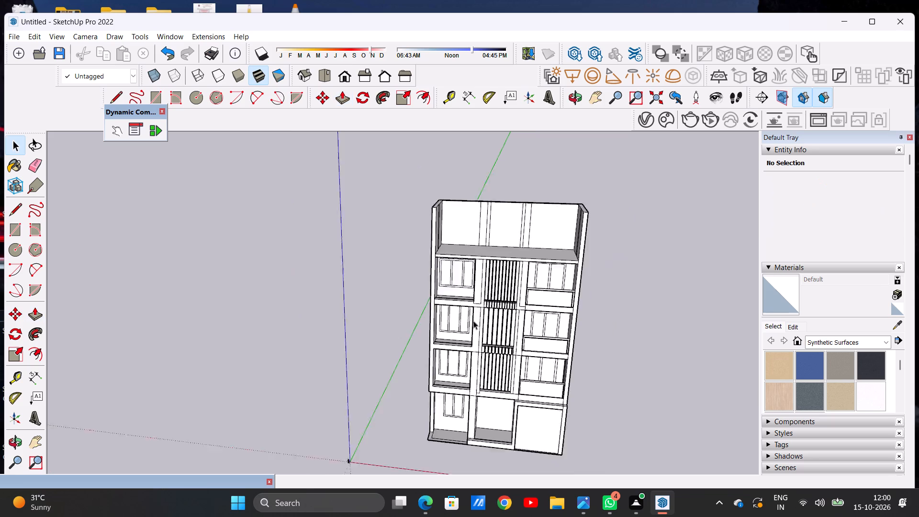
{"action": "scroll", "coordinate": [473, 321], "scroll_direction": "down", "scroll_amount": 8}
{"action": "scroll", "coordinate": [480, 272], "scroll_direction": "up", "scroll_amount": 16}
{"action": "middle_click_drag", "start_coordinate": [501, 269], "coordinate": [404, 277]}
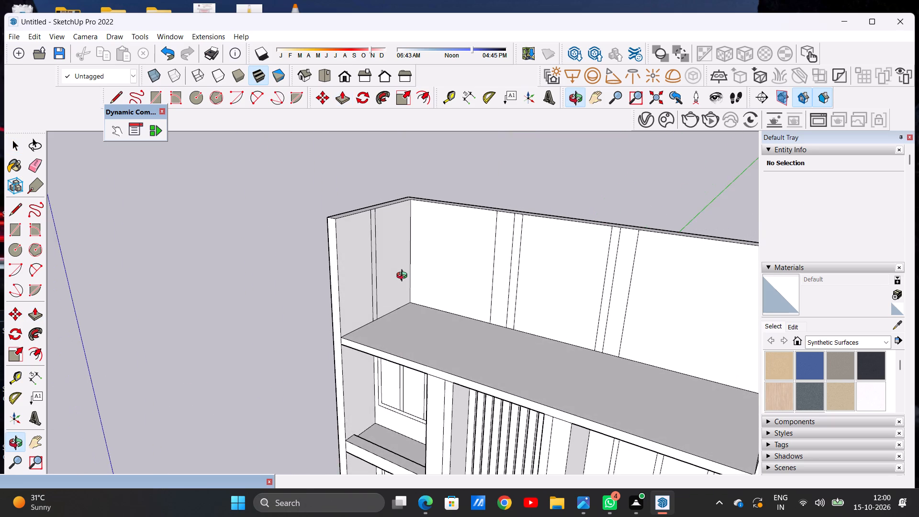
{"action": "middle_click_drag", "start_coordinate": [404, 277], "coordinate": [470, 309]}
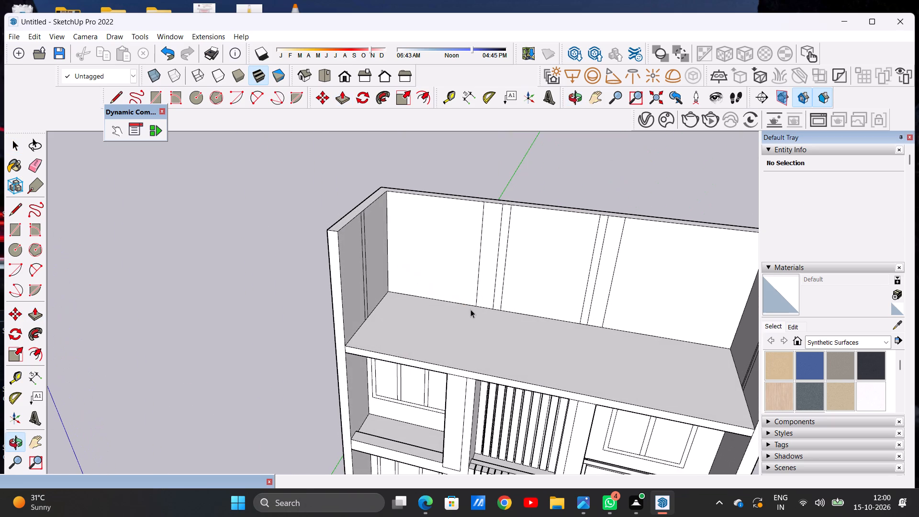
{"action": "scroll", "coordinate": [462, 268], "scroll_direction": "down", "scroll_amount": 12}
{"action": "middle_click_drag", "start_coordinate": [473, 310], "coordinate": [550, 416]}
{"action": "scroll", "coordinate": [518, 285], "scroll_direction": "up", "scroll_amount": 9}
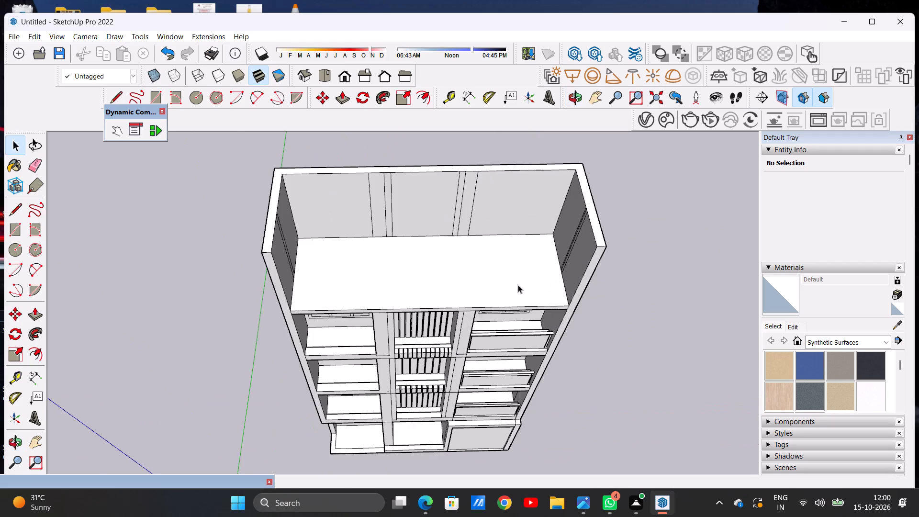
{"action": "scroll", "coordinate": [518, 285], "scroll_direction": "up", "scroll_amount": 1}
{"action": "middle_click_drag", "start_coordinate": [515, 285], "coordinate": [502, 300]}
{"action": "scroll", "coordinate": [502, 310], "scroll_direction": "up", "scroll_amount": 1}
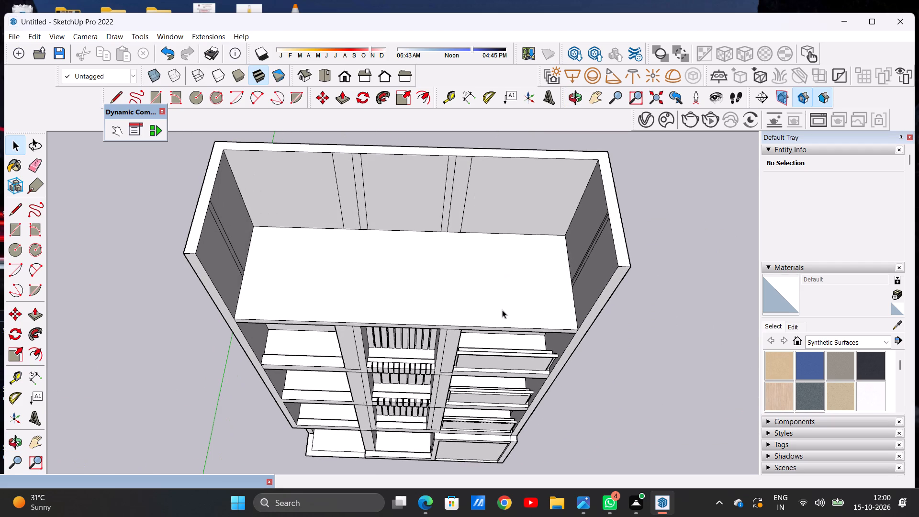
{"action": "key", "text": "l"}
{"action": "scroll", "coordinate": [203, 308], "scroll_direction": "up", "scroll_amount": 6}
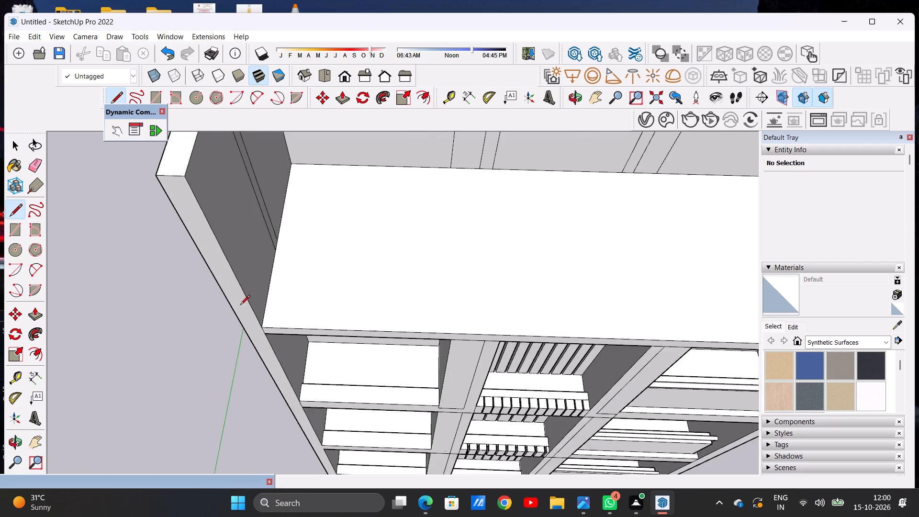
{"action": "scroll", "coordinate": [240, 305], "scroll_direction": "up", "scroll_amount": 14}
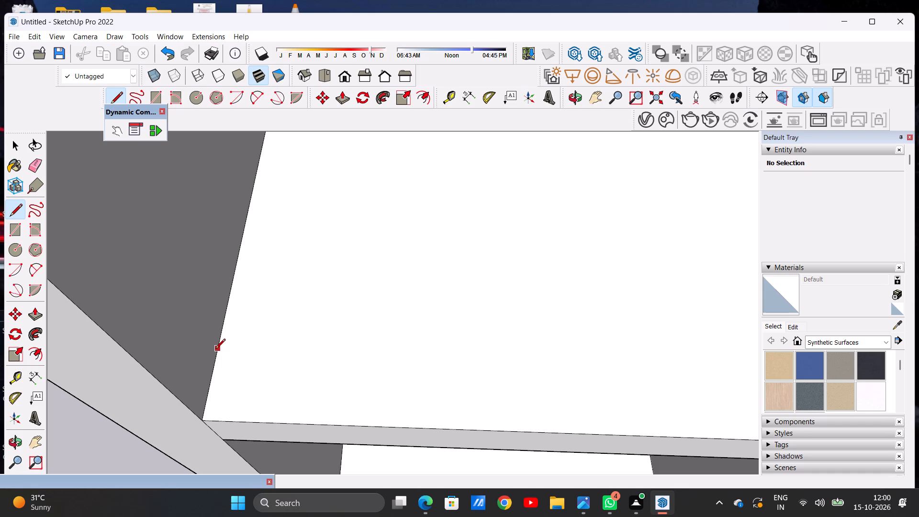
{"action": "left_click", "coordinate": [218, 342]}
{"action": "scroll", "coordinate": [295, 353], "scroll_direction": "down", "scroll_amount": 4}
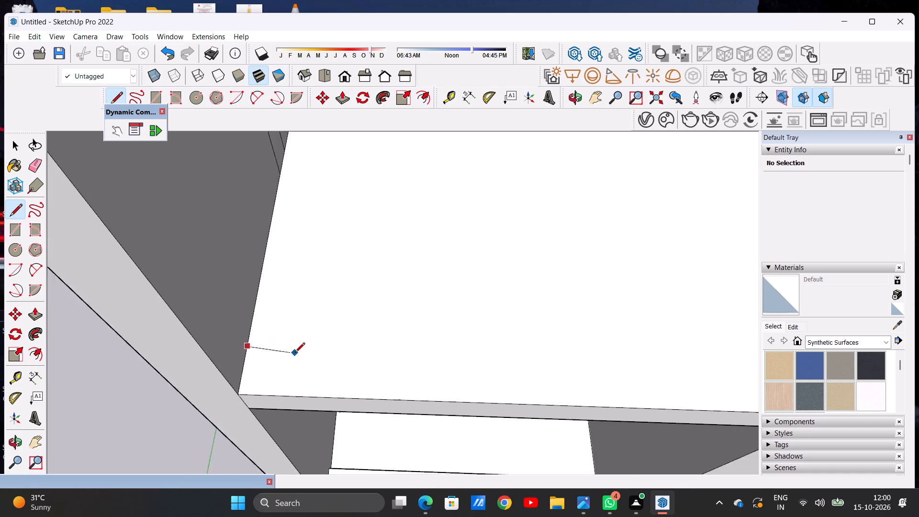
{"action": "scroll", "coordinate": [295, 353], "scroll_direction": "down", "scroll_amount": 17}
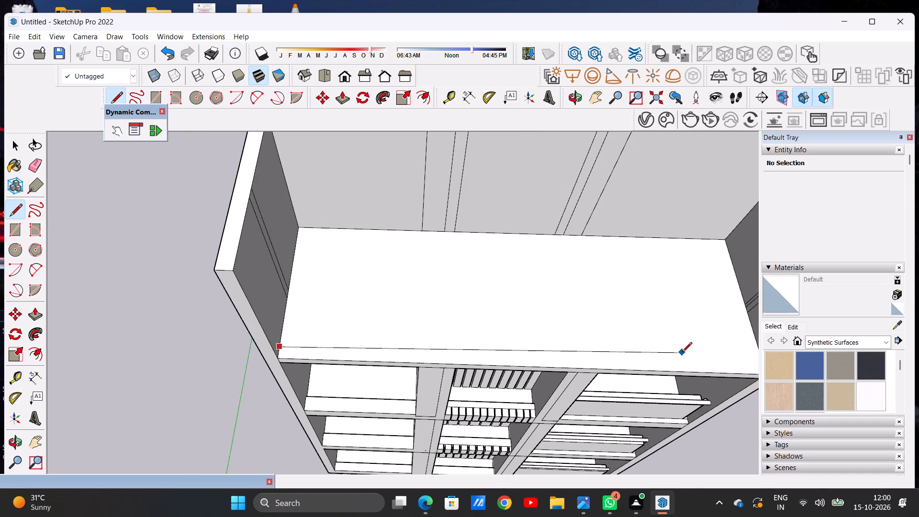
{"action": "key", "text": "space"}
Draw a line across the roof slab from the left wall to the right wall, parallel to and slightly behind the front edge.
{"action": "key", "text": "l"}
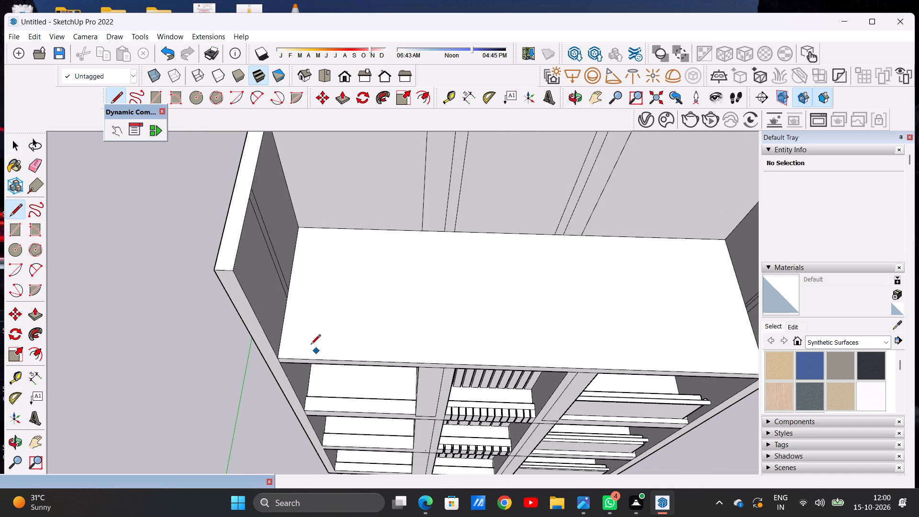
{"action": "scroll", "coordinate": [305, 335], "scroll_direction": "up", "scroll_amount": 2}
{"action": "scroll", "coordinate": [301, 332], "scroll_direction": "down", "scroll_amount": 1}
{"action": "scroll", "coordinate": [300, 332], "scroll_direction": "up", "scroll_amount": 1}
{"action": "scroll", "coordinate": [299, 332], "scroll_direction": "down", "scroll_amount": 1}
{"action": "scroll", "coordinate": [299, 332], "scroll_direction": "up", "scroll_amount": 1}
{"action": "scroll", "coordinate": [298, 332], "scroll_direction": "down", "scroll_amount": 1}
{"action": "scroll", "coordinate": [283, 337], "scroll_direction": "up", "scroll_amount": 6}
{"action": "left_click", "coordinate": [277, 328]}
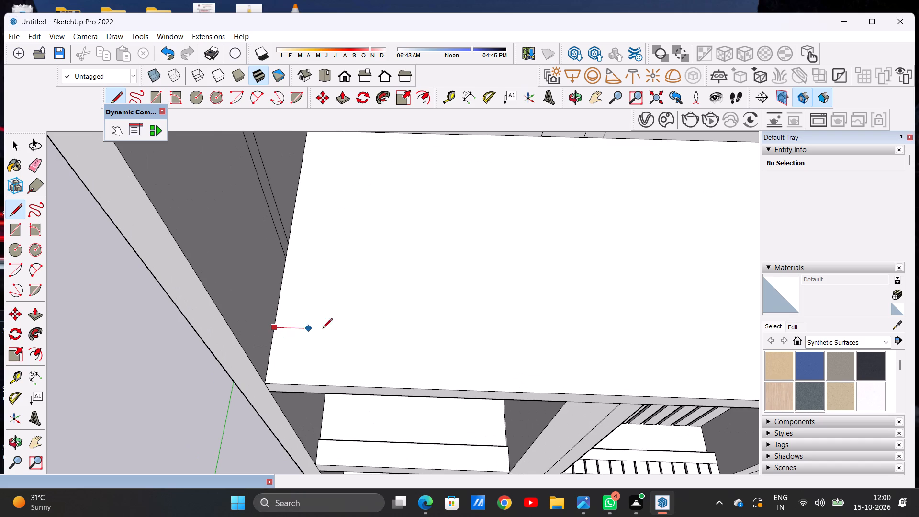
{"action": "scroll", "coordinate": [325, 330], "scroll_direction": "down", "scroll_amount": 10}
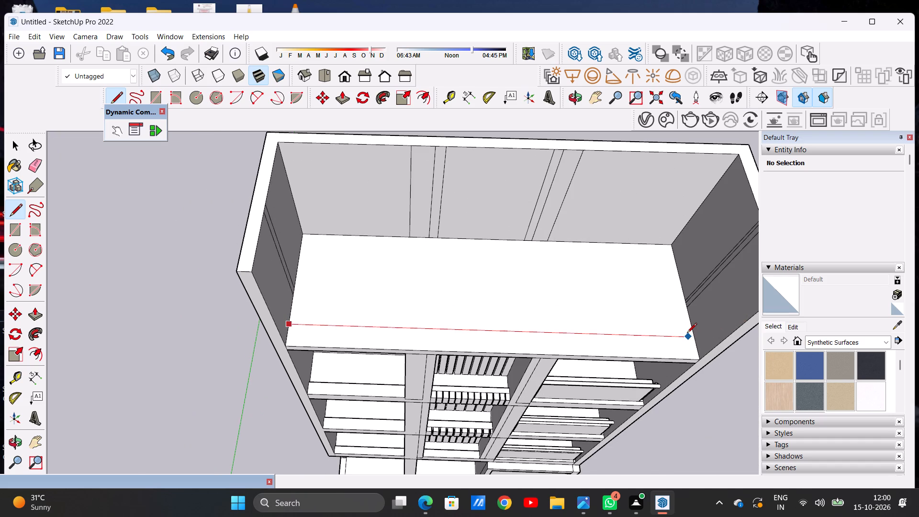
{"action": "scroll", "coordinate": [687, 334], "scroll_direction": "up", "scroll_amount": 5}
{"action": "left_click", "coordinate": [697, 338]}
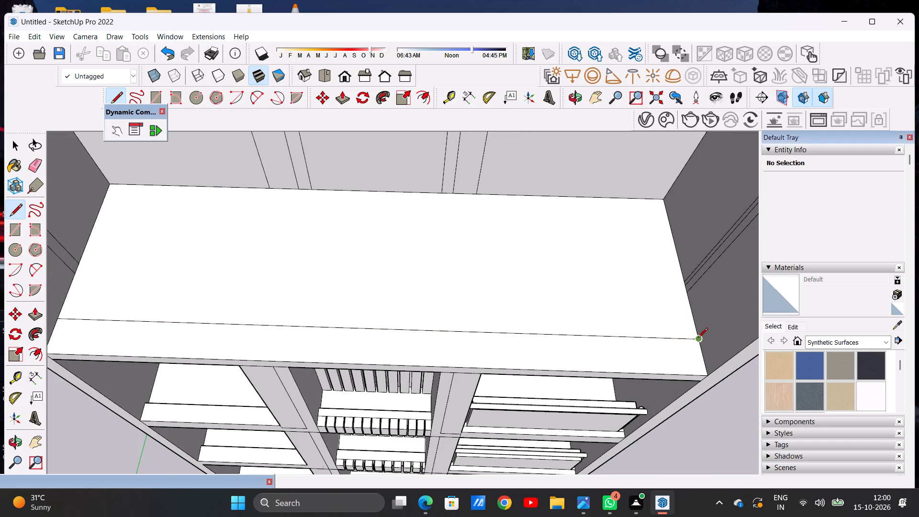
{"action": "key", "text": "space"}
Examine the divided roof slab and the strips marked on the raised back wall from above and the front.
{"action": "scroll", "coordinate": [383, 380], "scroll_direction": "down", "scroll_amount": 10}
{"action": "scroll", "coordinate": [383, 380], "scroll_direction": "up", "scroll_amount": 1}
{"action": "scroll", "coordinate": [383, 380], "scroll_direction": "down", "scroll_amount": 4}
{"action": "middle_click_drag", "start_coordinate": [370, 386], "coordinate": [364, 357]}
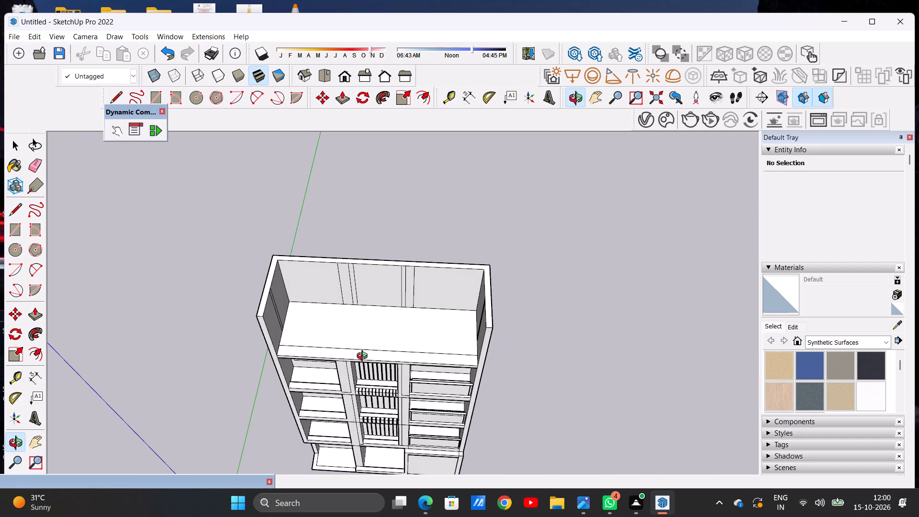
{"action": "middle_click_drag", "start_coordinate": [364, 357], "coordinate": [364, 369]}
{"action": "scroll", "coordinate": [353, 326], "scroll_direction": "up", "scroll_amount": 8}
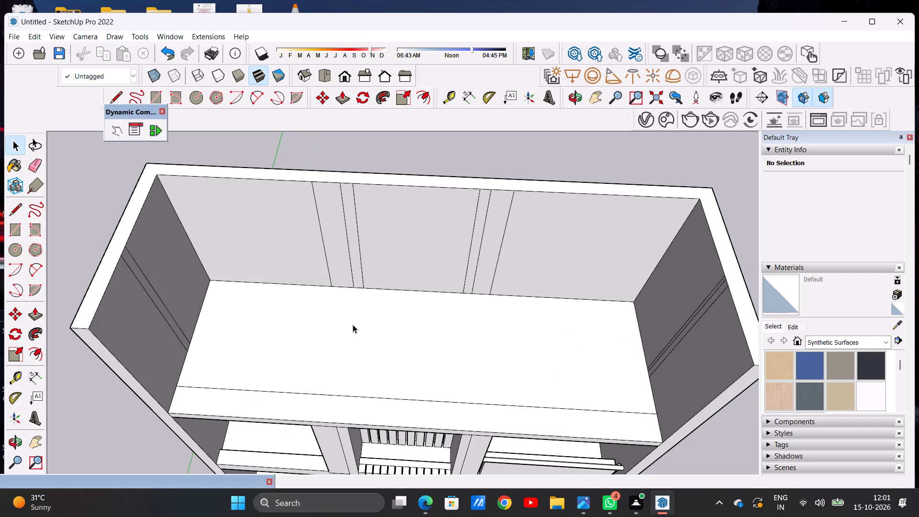
{"action": "scroll", "coordinate": [411, 269], "scroll_direction": "down", "scroll_amount": 7}
{"action": "middle_click_drag", "start_coordinate": [411, 281], "coordinate": [397, 237]}
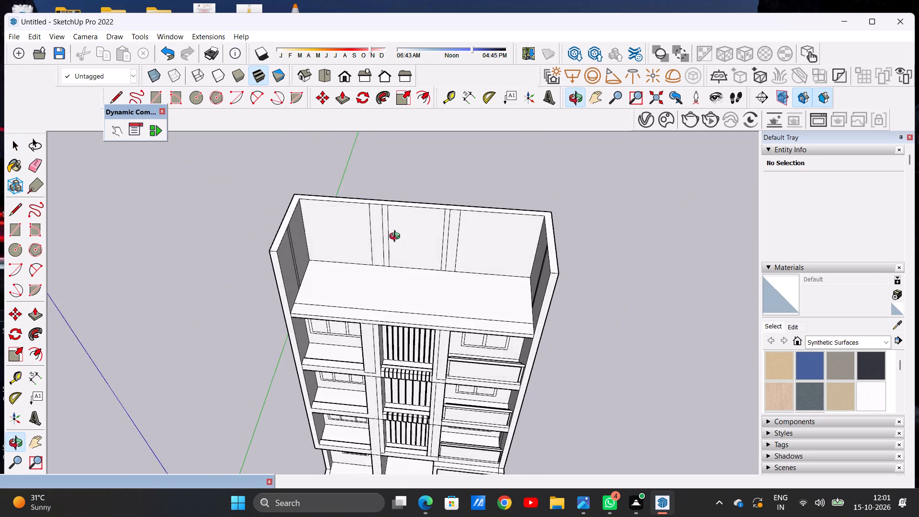
{"action": "middle_click_drag", "start_coordinate": [397, 237], "coordinate": [360, 246]}
{"action": "scroll", "coordinate": [368, 206], "scroll_direction": "up", "scroll_amount": 6}
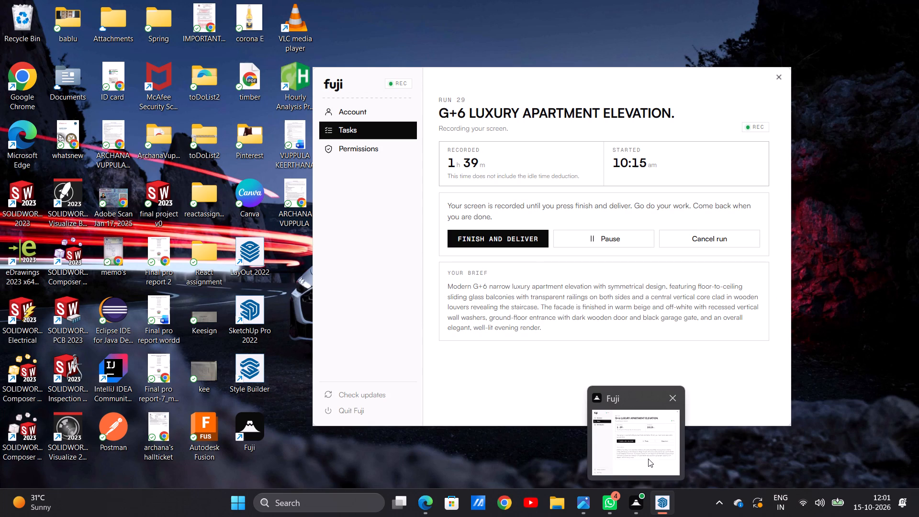
{"action": "left_click", "coordinate": [643, 443]}
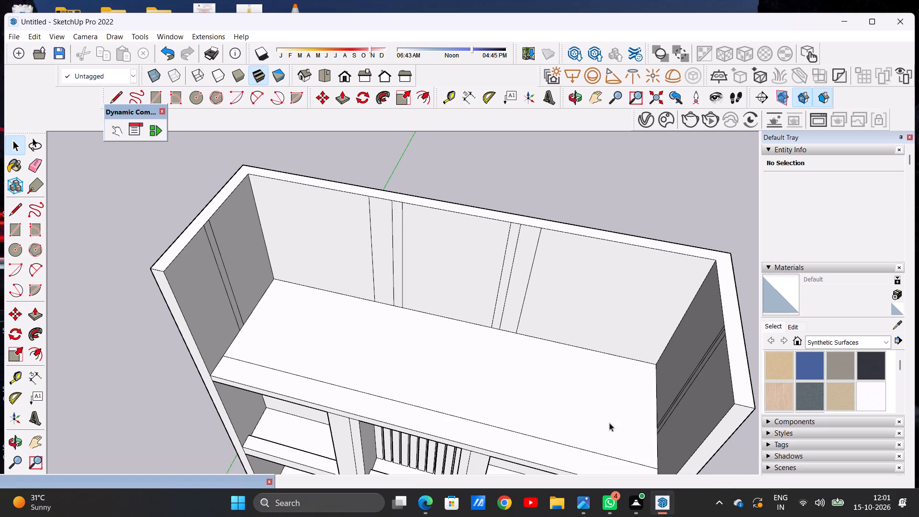
{"action": "scroll", "coordinate": [452, 315], "scroll_direction": "down", "scroll_amount": 7}
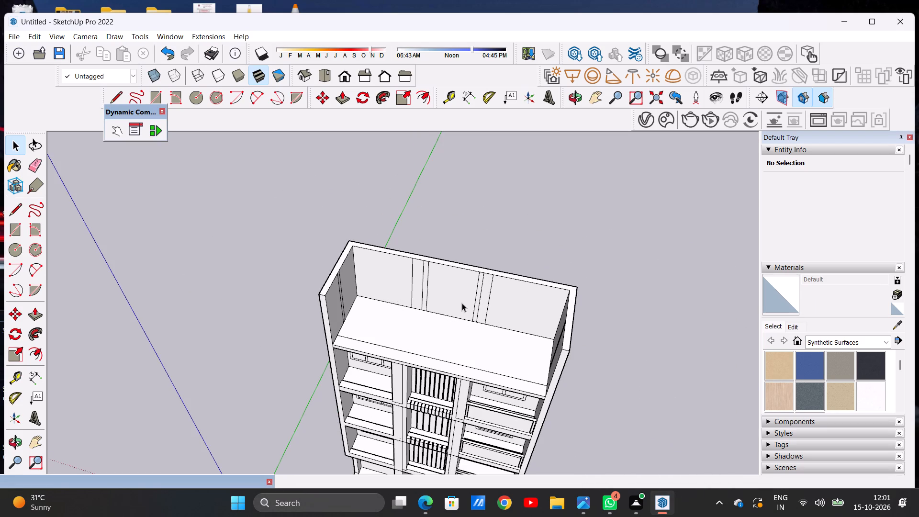
Extrude the two adjacent back-wall strips between the left and middle bays forward to the roof slab's front edge.
{"action": "key", "text": "p"}
{"action": "scroll", "coordinate": [417, 253], "scroll_direction": "up", "scroll_amount": 3}
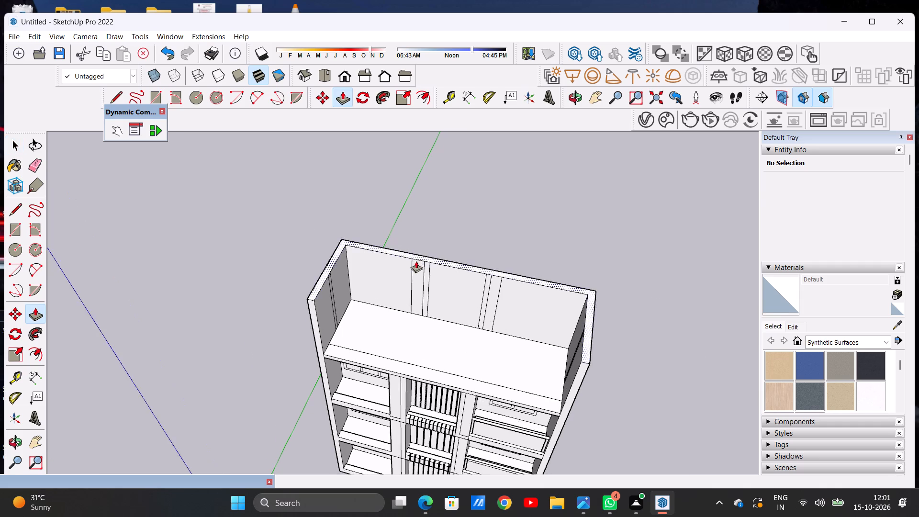
{"action": "scroll", "coordinate": [416, 261], "scroll_direction": "up", "scroll_amount": 8}
{"action": "left_click", "coordinate": [421, 275]}
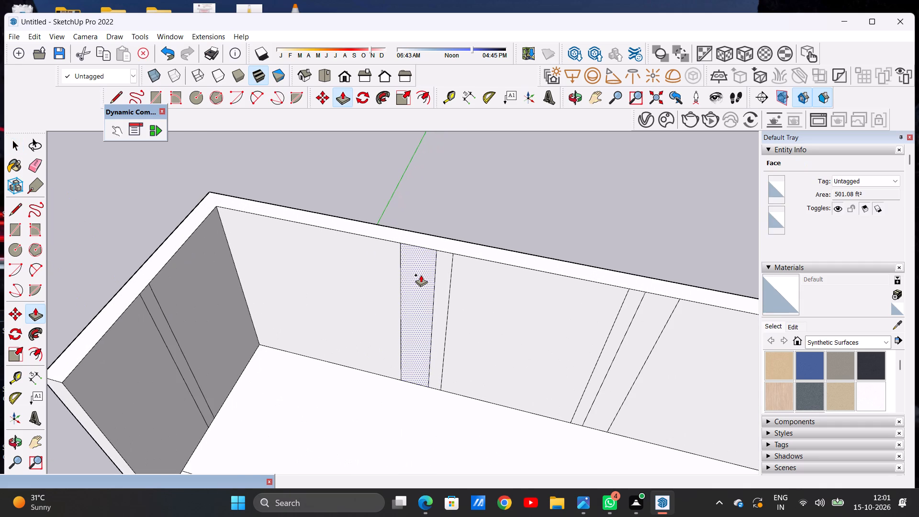
{"action": "scroll", "coordinate": [404, 274], "scroll_direction": "down", "scroll_amount": 12}
{"action": "scroll", "coordinate": [403, 345], "scroll_direction": "up", "scroll_amount": 11}
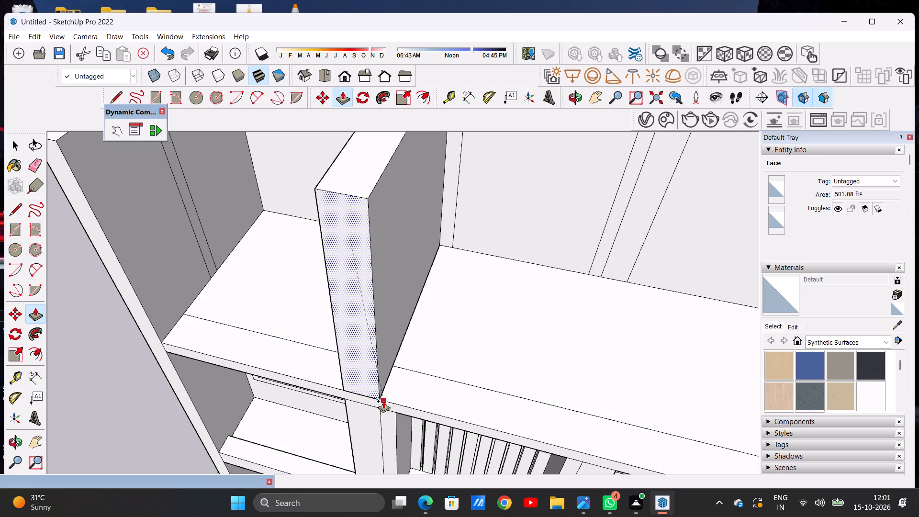
{"action": "left_click", "coordinate": [389, 402]}
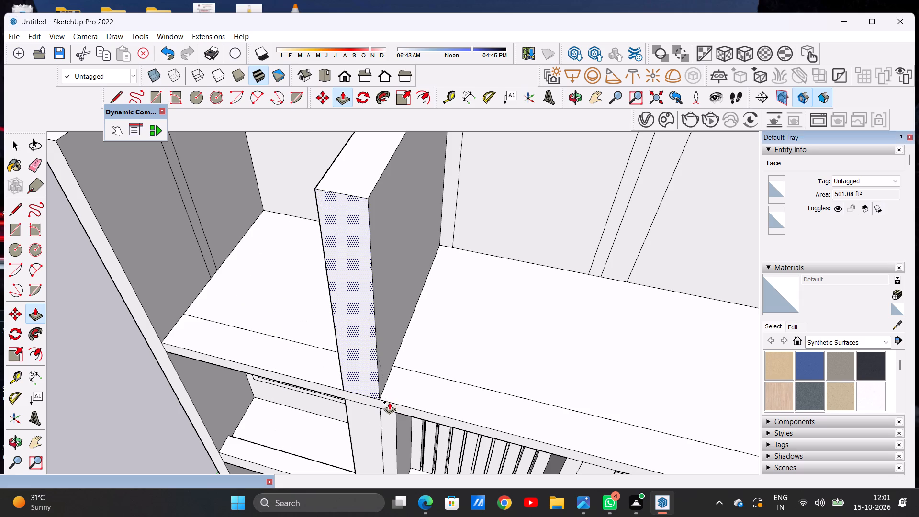
{"action": "left_click", "coordinate": [446, 210]}
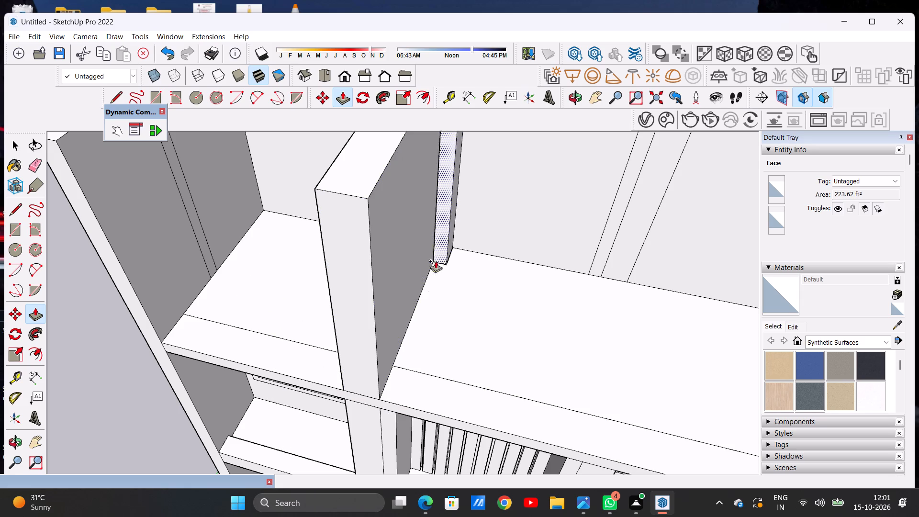
{"action": "left_click", "coordinate": [397, 405]}
Extrude the two adjacent back-wall strips between the middle and right bays forward to the roof slab's front edge.
{"action": "scroll", "coordinate": [413, 349], "scroll_direction": "down", "scroll_amount": 10}
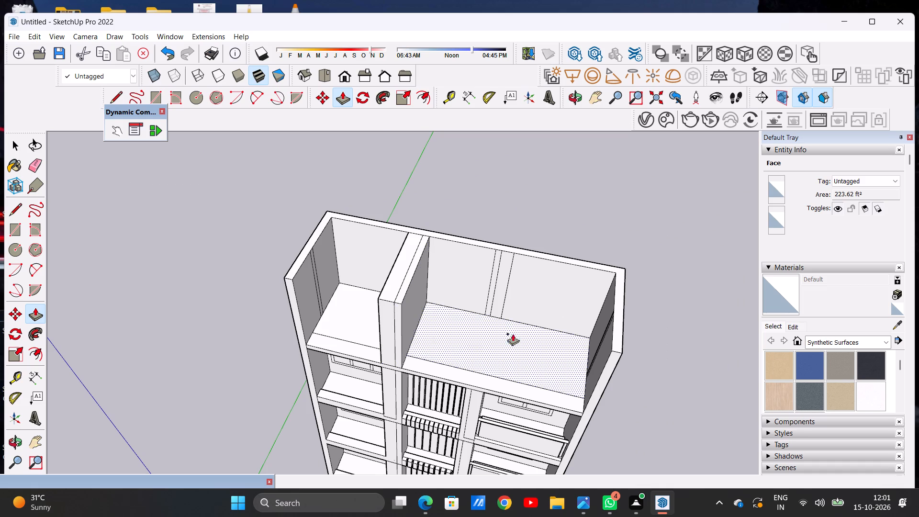
{"action": "scroll", "coordinate": [510, 302], "scroll_direction": "up", "scroll_amount": 5}
{"action": "scroll", "coordinate": [469, 304], "scroll_direction": "up", "scroll_amount": 5}
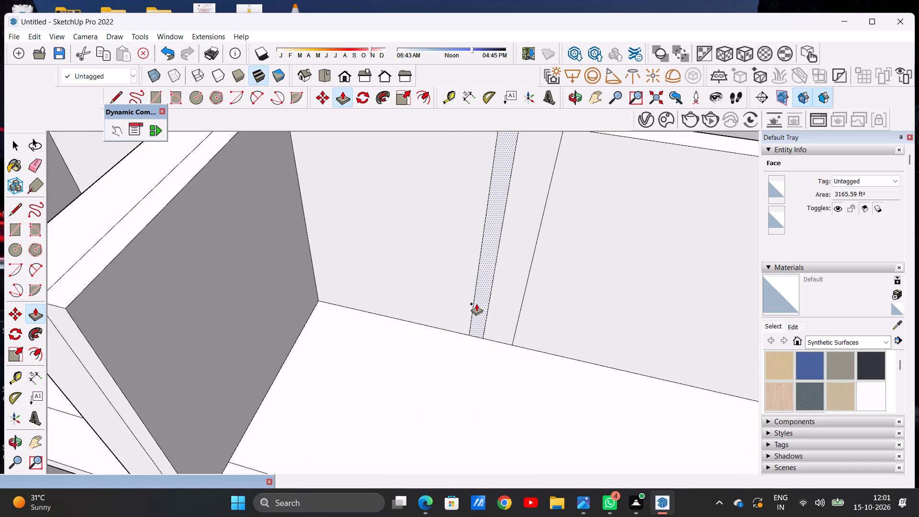
{"action": "left_click", "coordinate": [476, 303]}
{"action": "scroll", "coordinate": [475, 332], "scroll_direction": "down", "scroll_amount": 17}
{"action": "scroll", "coordinate": [469, 368], "scroll_direction": "up", "scroll_amount": 12}
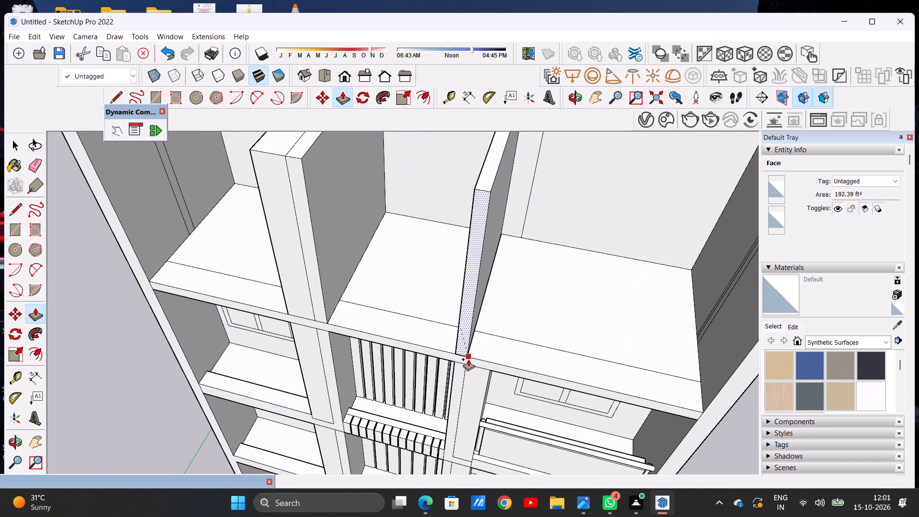
{"action": "left_click", "coordinate": [468, 359]}
{"action": "left_click", "coordinate": [516, 220]}
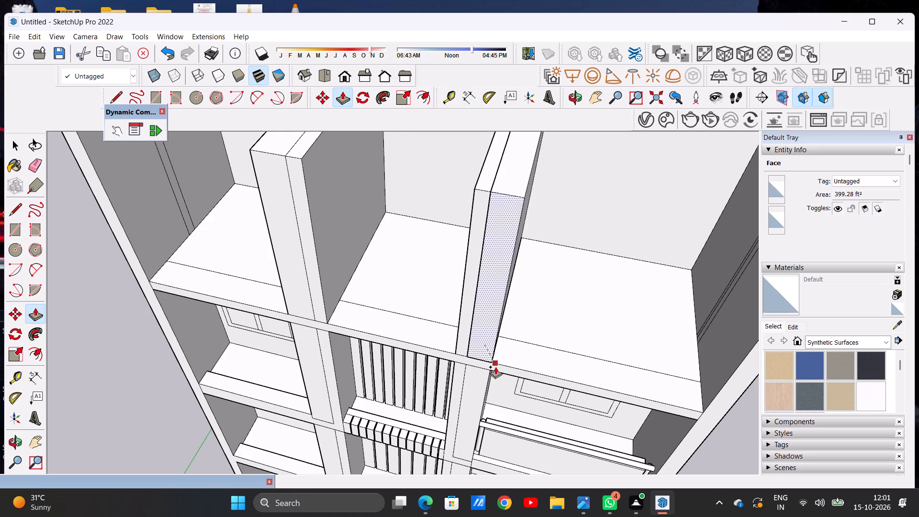
{"action": "left_click", "coordinate": [496, 367]}
{"action": "key", "text": "space"}
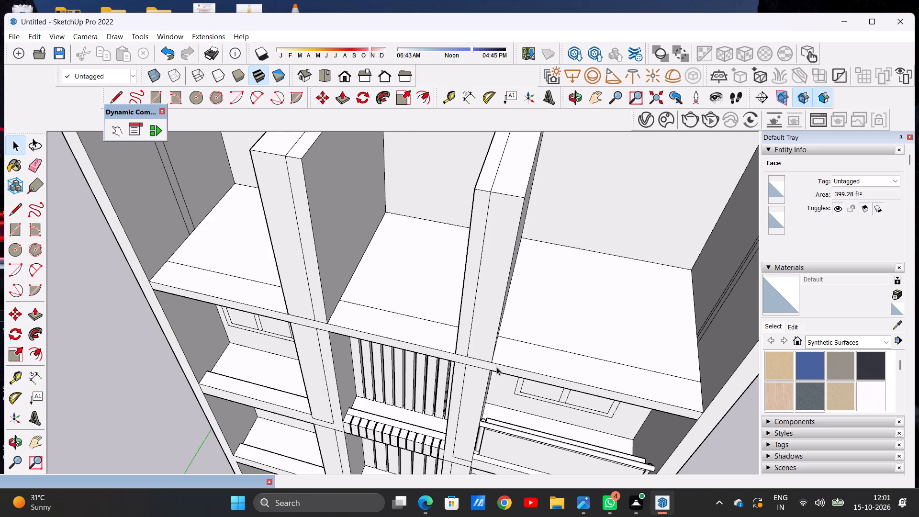
Examine the two dividing piers and the strips on the left side wall from the front and above.
{"action": "scroll", "coordinate": [500, 354], "scroll_direction": "down", "scroll_amount": 13}
{"action": "middle_click_drag", "start_coordinate": [437, 355], "coordinate": [473, 245]}
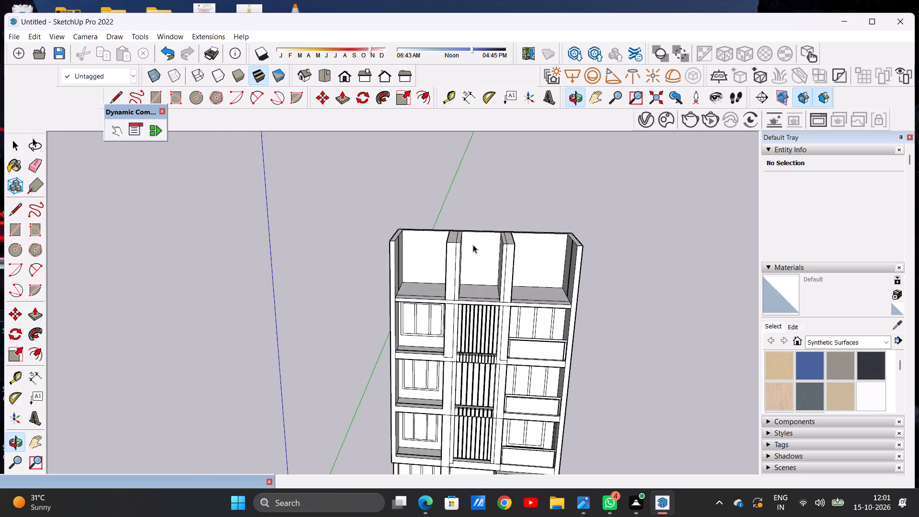
{"action": "scroll", "coordinate": [426, 264], "scroll_direction": "up", "scroll_amount": 3}
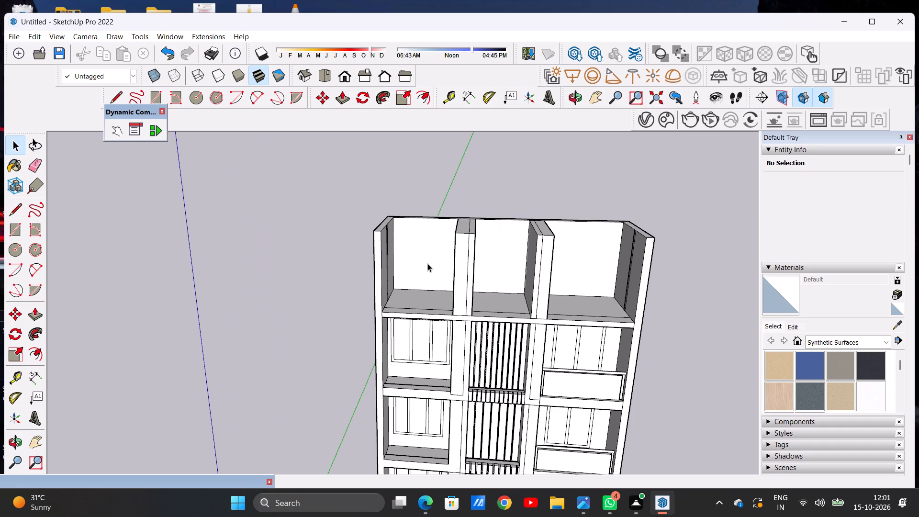
{"action": "scroll", "coordinate": [415, 281], "scroll_direction": "down", "scroll_amount": 4}
{"action": "scroll", "coordinate": [432, 246], "scroll_direction": "up", "scroll_amount": 9}
{"action": "middle_click_drag", "start_coordinate": [372, 278], "coordinate": [359, 286]}
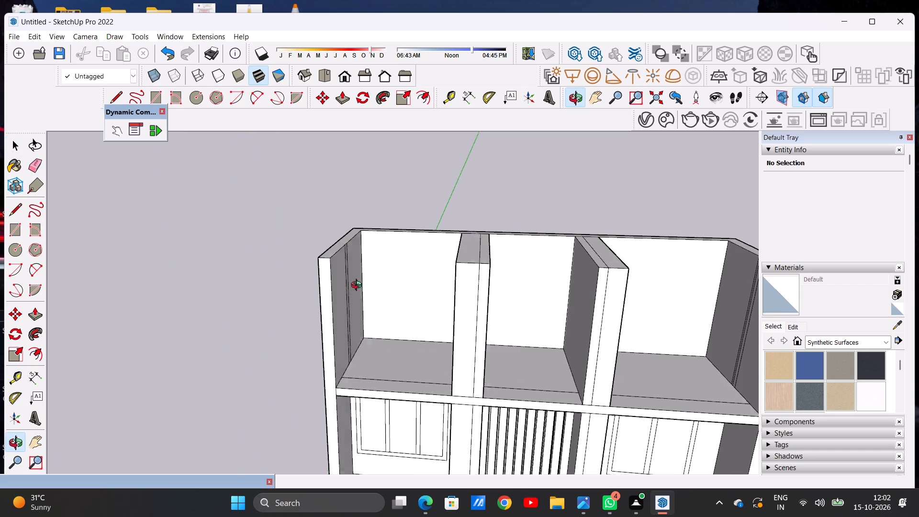
{"action": "middle_click_drag", "start_coordinate": [359, 286], "coordinate": [302, 359]}
{"action": "scroll", "coordinate": [363, 311], "scroll_direction": "up", "scroll_amount": 7}
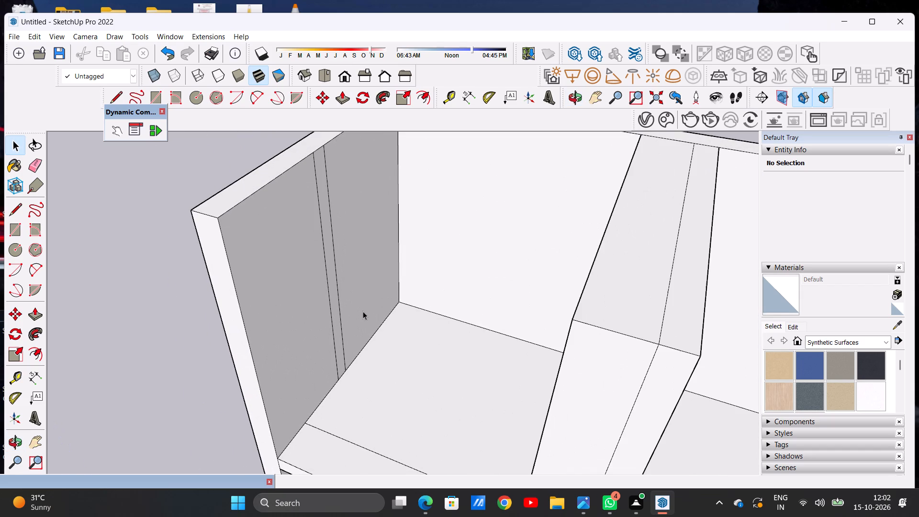
{"action": "scroll", "coordinate": [358, 325], "scroll_direction": "down", "scroll_amount": 9}
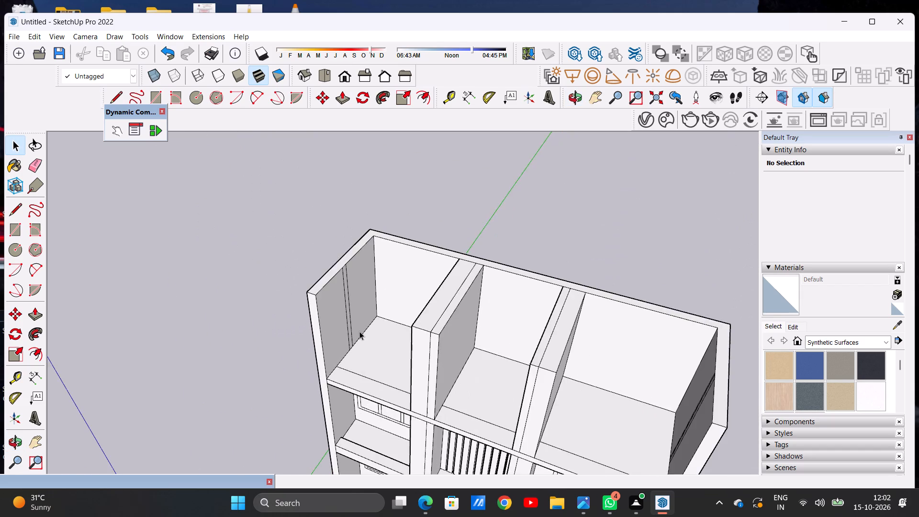
Draw a line across the slab in the left and middle bays, parallel to and slightly in front of the existing line.
{"action": "middle_click_drag", "start_coordinate": [359, 394], "coordinate": [448, 466]}
{"action": "scroll", "coordinate": [441, 394], "scroll_direction": "up", "scroll_amount": 5}
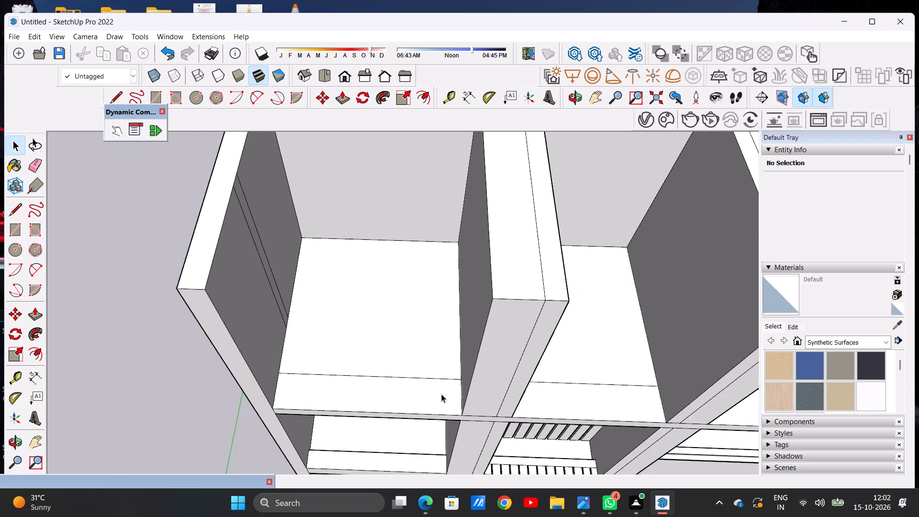
{"action": "scroll", "coordinate": [441, 394], "scroll_direction": "up", "scroll_amount": 4}
{"action": "key", "text": "l"}
{"action": "scroll", "coordinate": [439, 391], "scroll_direction": "up", "scroll_amount": 3}
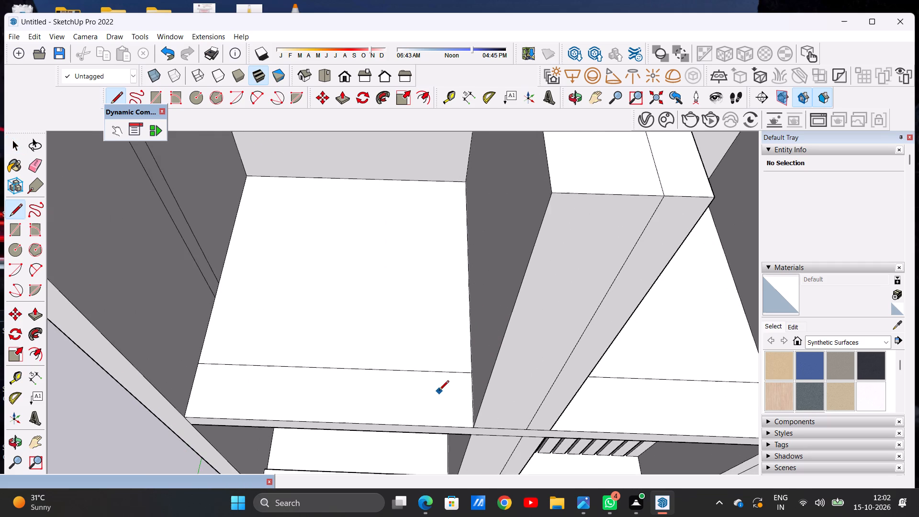
{"action": "left_click", "coordinate": [169, 371]}
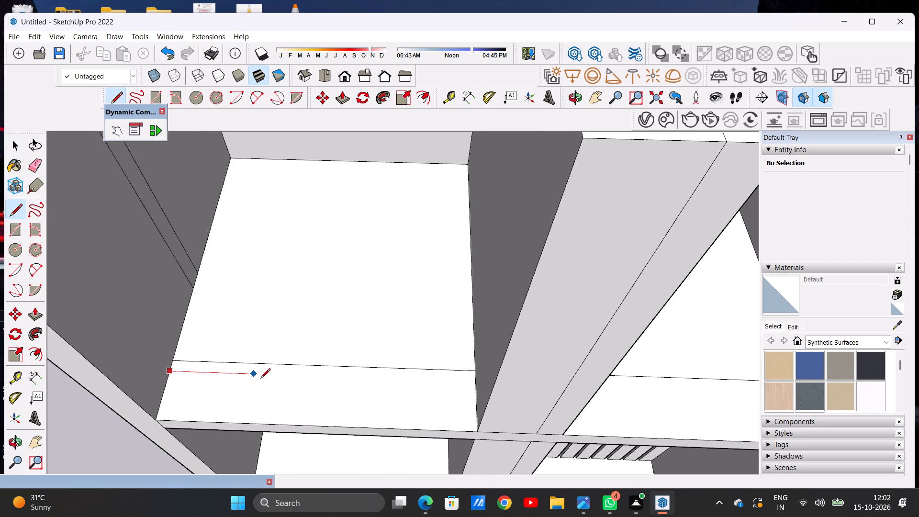
{"action": "left_click", "coordinate": [476, 385]}
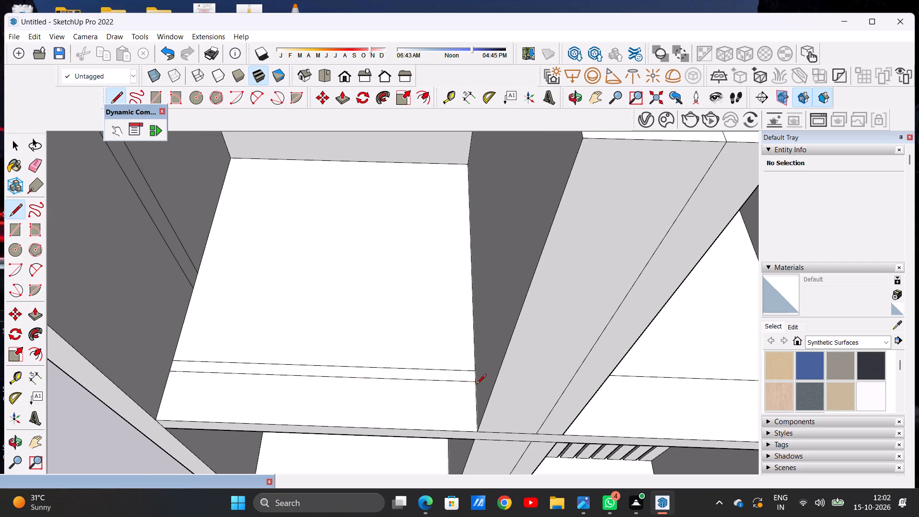
{"action": "scroll", "coordinate": [365, 403], "scroll_direction": "down", "scroll_amount": 9}
{"action": "scroll", "coordinate": [564, 406], "scroll_direction": "up", "scroll_amount": 5}
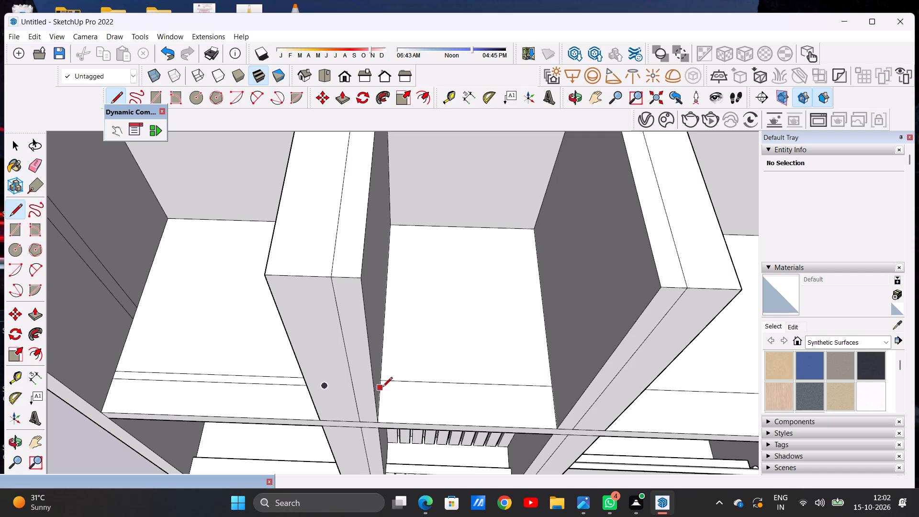
{"action": "left_click", "coordinate": [382, 388]}
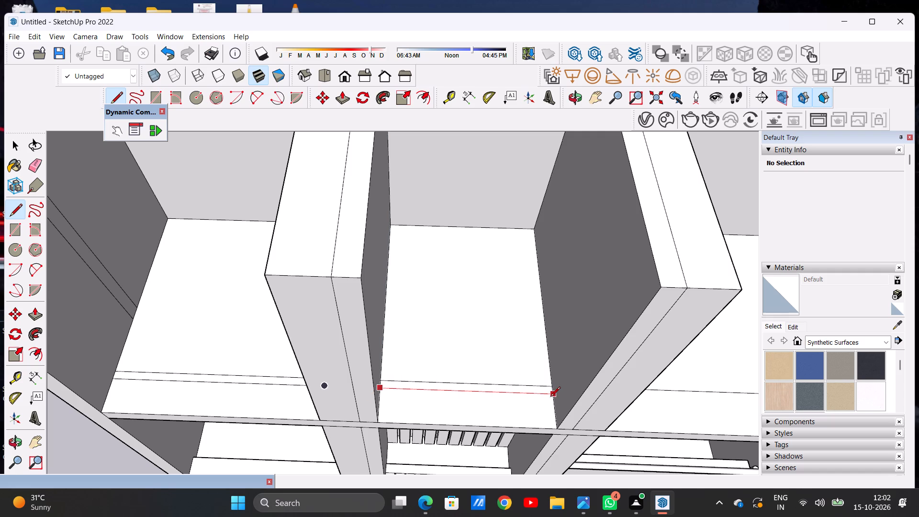
{"action": "left_click", "coordinate": [553, 397]}
Draw a matching line across the right bay's slab, from the dividing pier to the right wall, slightly in front of the existing line.
{"action": "middle_click_drag", "start_coordinate": [684, 398], "coordinate": [667, 389]}
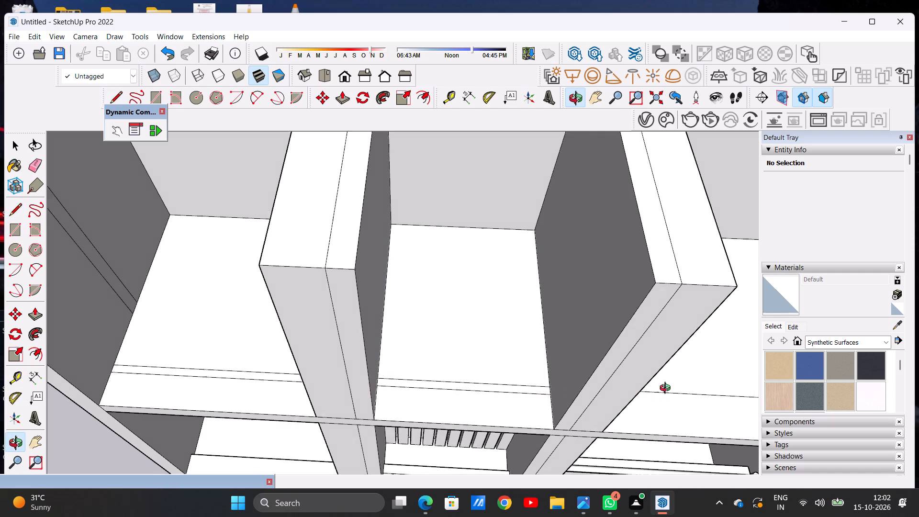
{"action": "middle_click_drag", "start_coordinate": [667, 389], "coordinate": [551, 363]}
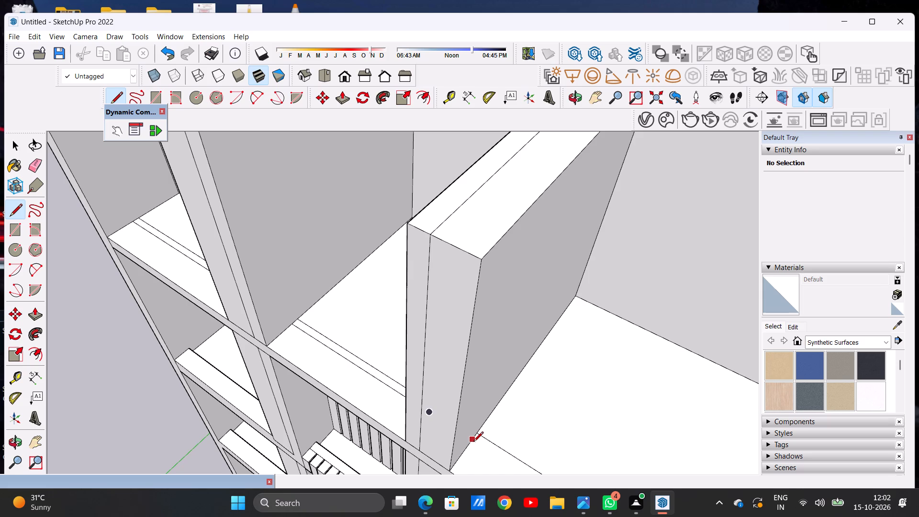
{"action": "left_click", "coordinate": [472, 442]}
{"action": "scroll", "coordinate": [493, 454], "scroll_direction": "down", "scroll_amount": 20}
{"action": "scroll", "coordinate": [493, 454], "scroll_direction": "down", "scroll_amount": 1}
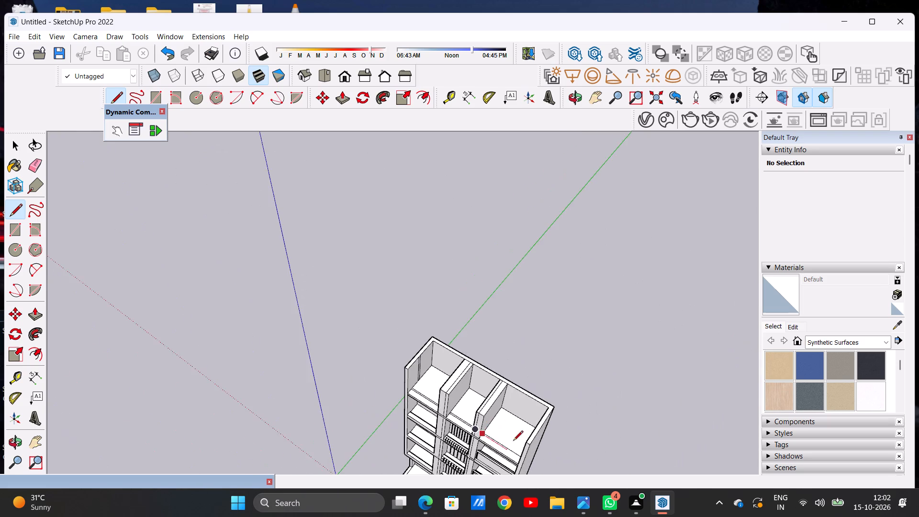
{"action": "scroll", "coordinate": [514, 457], "scroll_direction": "up", "scroll_amount": 9}
{"action": "scroll", "coordinate": [514, 457], "scroll_direction": "down", "scroll_amount": 1}
{"action": "scroll", "coordinate": [514, 457], "scroll_direction": "up", "scroll_amount": 5}
{"action": "scroll", "coordinate": [493, 437], "scroll_direction": "down", "scroll_amount": 1}
{"action": "middle_click_drag", "start_coordinate": [493, 437], "coordinate": [599, 427]}
{"action": "scroll", "coordinate": [640, 348], "scroll_direction": "up", "scroll_amount": 3}
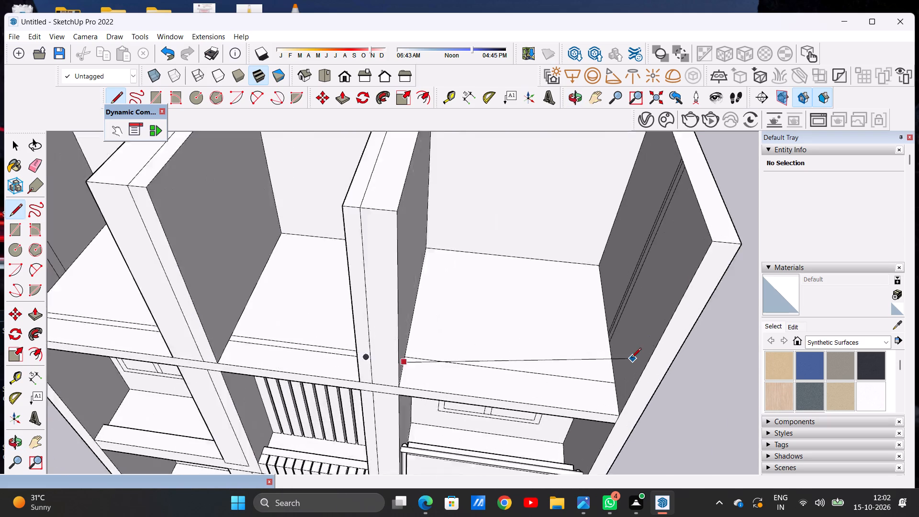
{"action": "scroll", "coordinate": [631, 359], "scroll_direction": "up", "scroll_amount": 10}
{"action": "left_click", "coordinate": [605, 412]}
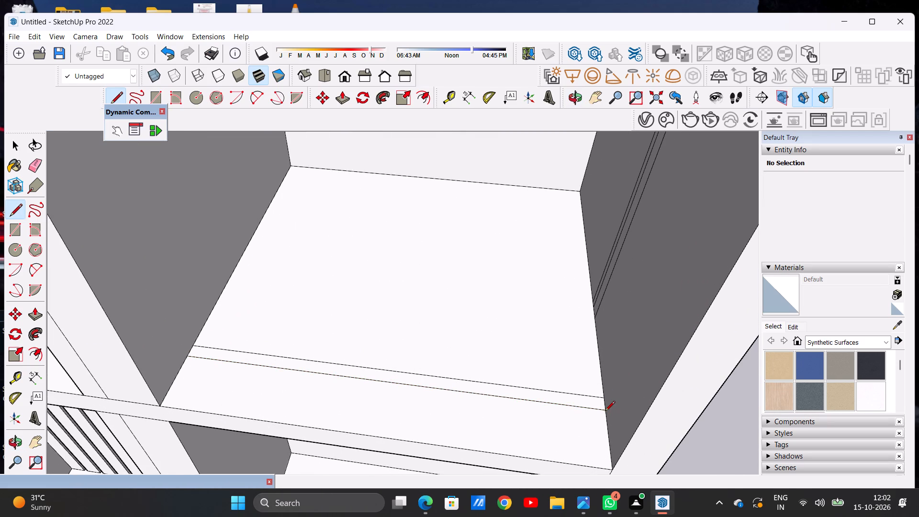
Erase the rear one of the two parallel slab lines in the right, middle and left bays.
{"action": "key", "text": "space"}
{"action": "type", "text": "e"}
{"action": "left_click_drag", "start_coordinate": [570, 385], "coordinate": [571, 398]}
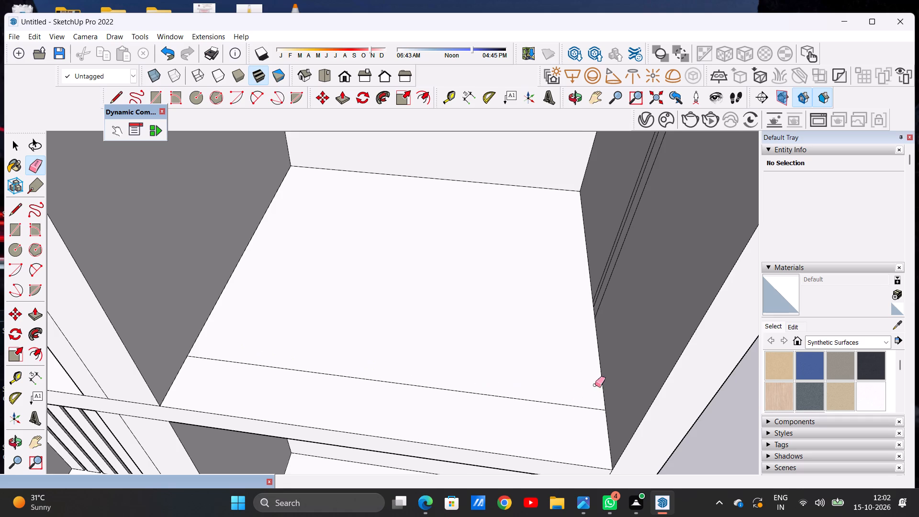
{"action": "scroll", "coordinate": [609, 380], "scroll_direction": "down", "scroll_amount": 17}
{"action": "scroll", "coordinate": [452, 378], "scroll_direction": "up", "scroll_amount": 1}
{"action": "scroll", "coordinate": [446, 375], "scroll_direction": "down", "scroll_amount": 1}
{"action": "scroll", "coordinate": [444, 374], "scroll_direction": "up", "scroll_amount": 17}
{"action": "scroll", "coordinate": [417, 357], "scroll_direction": "down", "scroll_amount": 1}
{"action": "scroll", "coordinate": [417, 357], "scroll_direction": "up", "scroll_amount": 2}
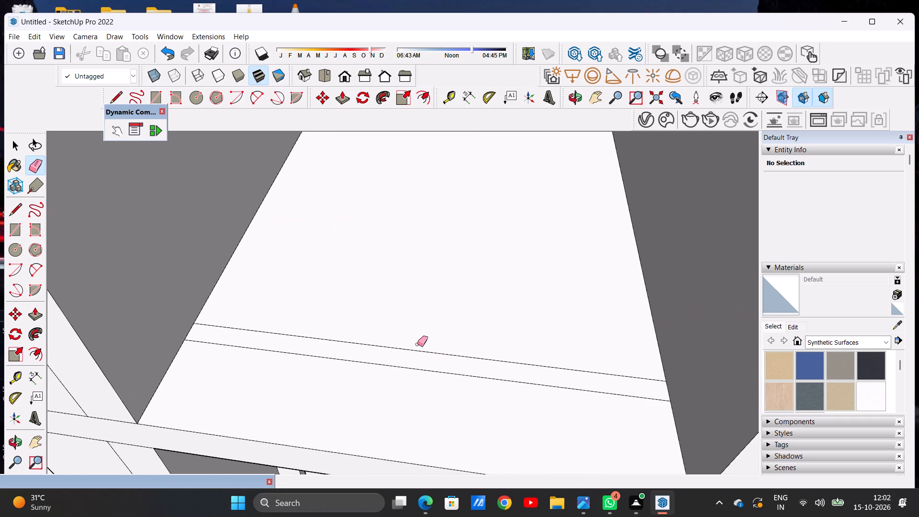
{"action": "left_click_drag", "start_coordinate": [417, 345], "coordinate": [419, 357]}
{"action": "scroll", "coordinate": [616, 366], "scroll_direction": "down", "scroll_amount": 15}
{"action": "scroll", "coordinate": [396, 335], "scroll_direction": "up", "scroll_amount": 15}
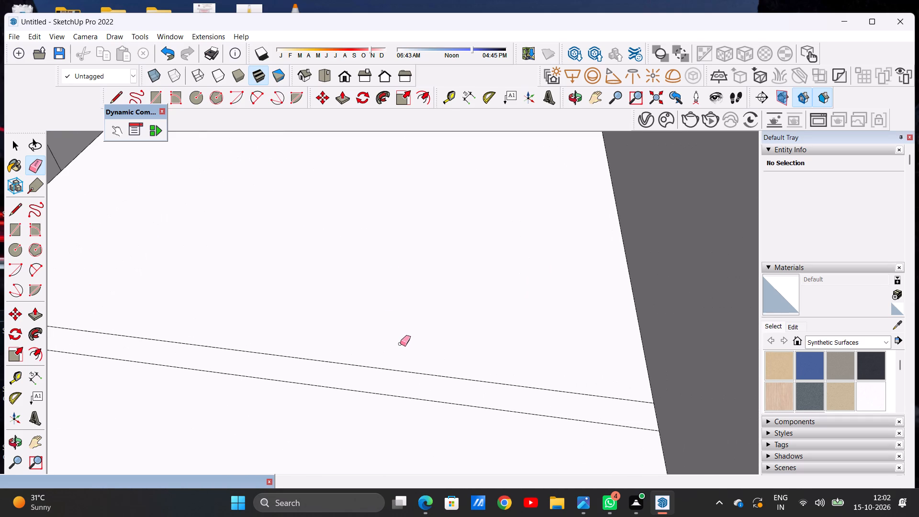
{"action": "left_click_drag", "start_coordinate": [400, 348], "coordinate": [407, 375]}
{"action": "key", "text": "space"}
Extrude the narrow strip on the left side wall across the left bay to the first dividing pier.
{"action": "scroll", "coordinate": [418, 390], "scroll_direction": "down", "scroll_amount": 15}
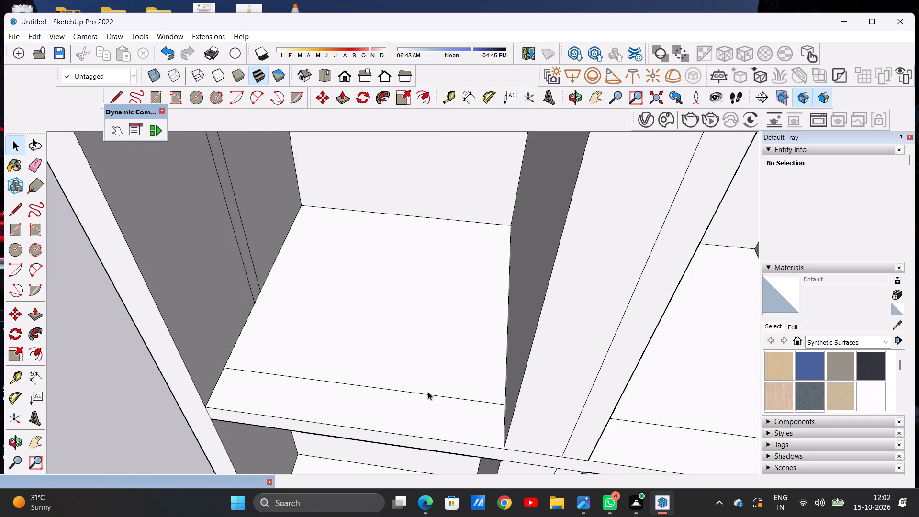
{"action": "scroll", "coordinate": [428, 392], "scroll_direction": "down", "scroll_amount": 7}
{"action": "middle_click_drag", "start_coordinate": [400, 376], "coordinate": [389, 321]}
{"action": "scroll", "coordinate": [336, 214], "scroll_direction": "up", "scroll_amount": 7}
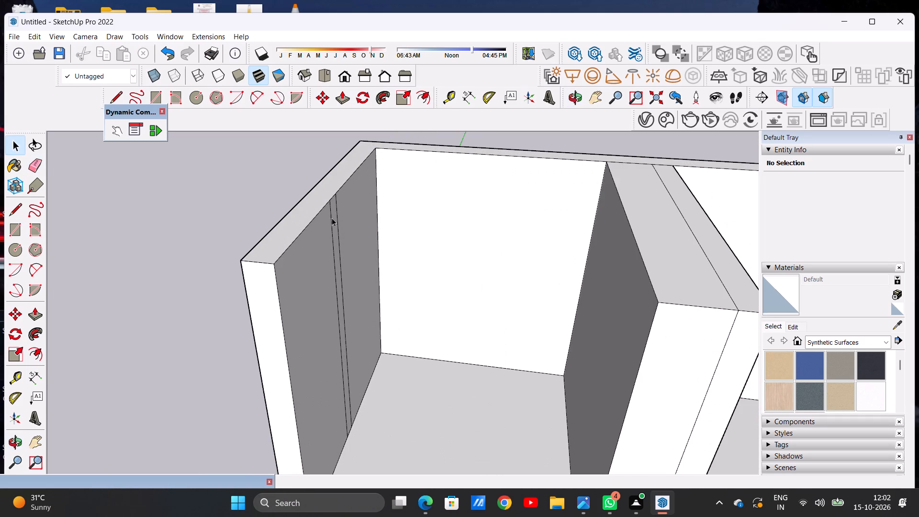
{"action": "key", "text": "p"}
{"action": "scroll", "coordinate": [326, 224], "scroll_direction": "up", "scroll_amount": 10}
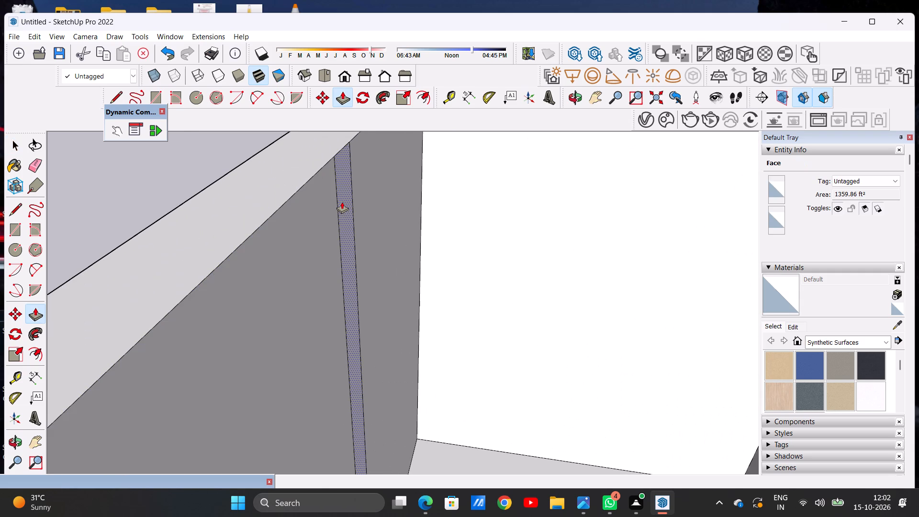
{"action": "left_click", "coordinate": [342, 202]}
{"action": "scroll", "coordinate": [450, 241], "scroll_direction": "down", "scroll_amount": 13}
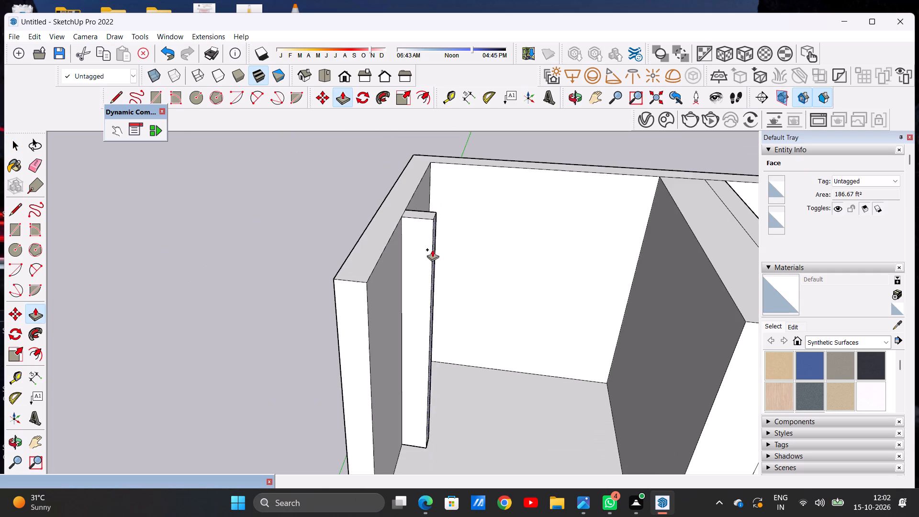
{"action": "scroll", "coordinate": [507, 249], "scroll_direction": "down", "scroll_amount": 8}
{"action": "scroll", "coordinate": [564, 240], "scroll_direction": "up", "scroll_amount": 15}
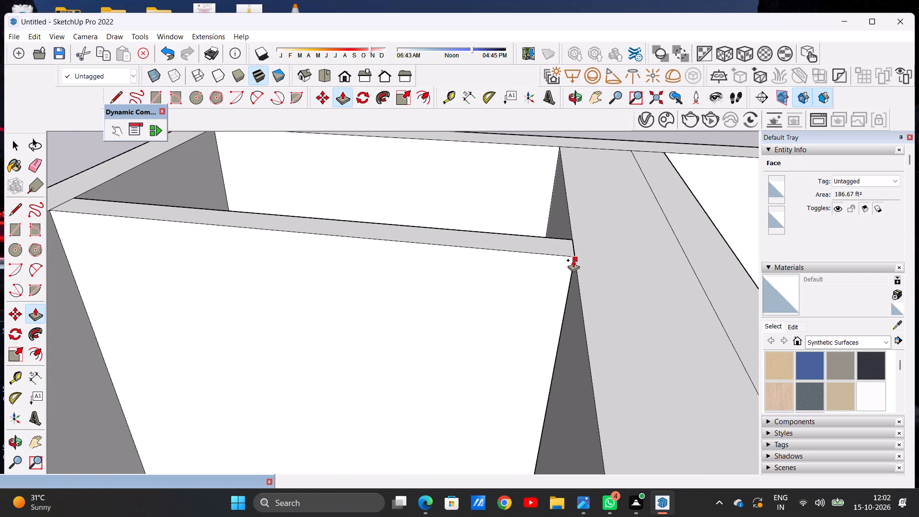
{"action": "left_click", "coordinate": [572, 259]}
{"action": "key", "text": "space"}
Draw a wide window rectangle on the recessed cross wall of the top storey's left bay, in the front view.
{"action": "scroll", "coordinate": [498, 294], "scroll_direction": "down", "scroll_amount": 15}
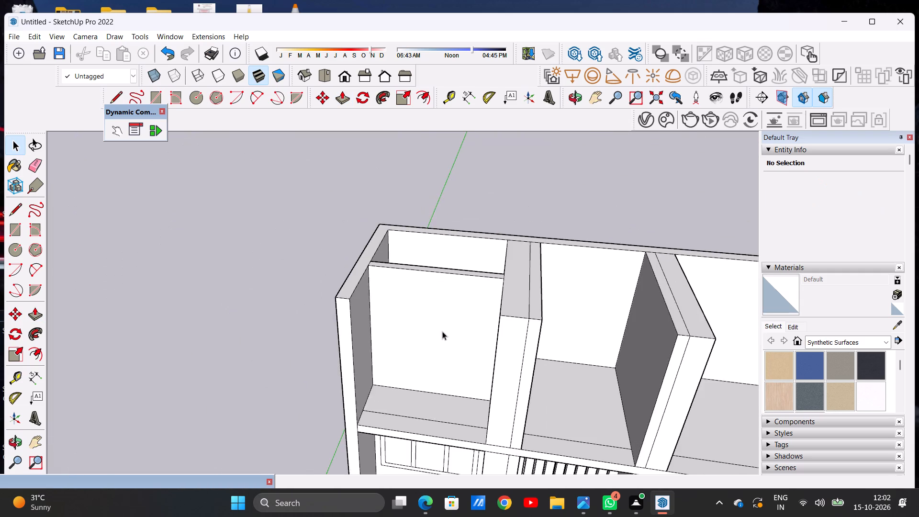
{"action": "middle_click_drag", "start_coordinate": [443, 329], "coordinate": [474, 259]}
{"action": "scroll", "coordinate": [456, 344], "scroll_direction": "up", "scroll_amount": 3}
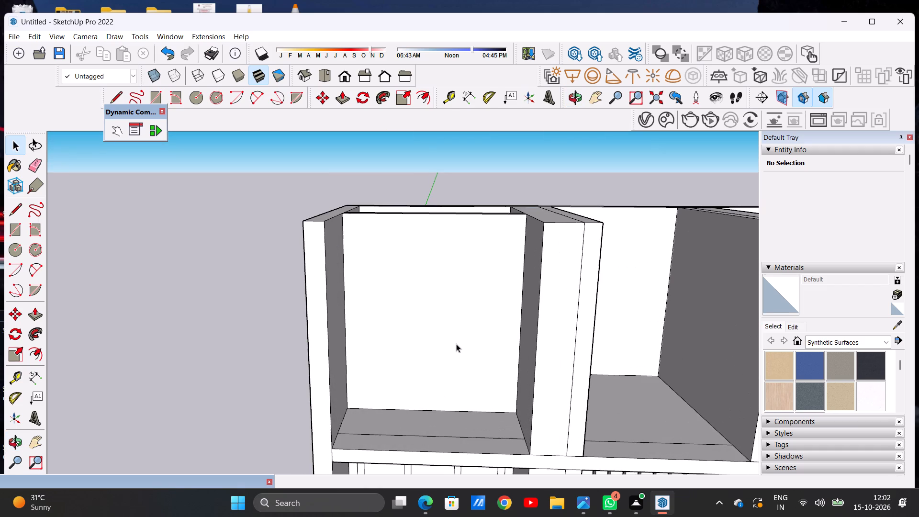
{"action": "left_click", "coordinate": [341, 75]}
{"action": "scroll", "coordinate": [512, 285], "scroll_direction": "down", "scroll_amount": 5}
{"action": "scroll", "coordinate": [400, 247], "scroll_direction": "up", "scroll_amount": 2}
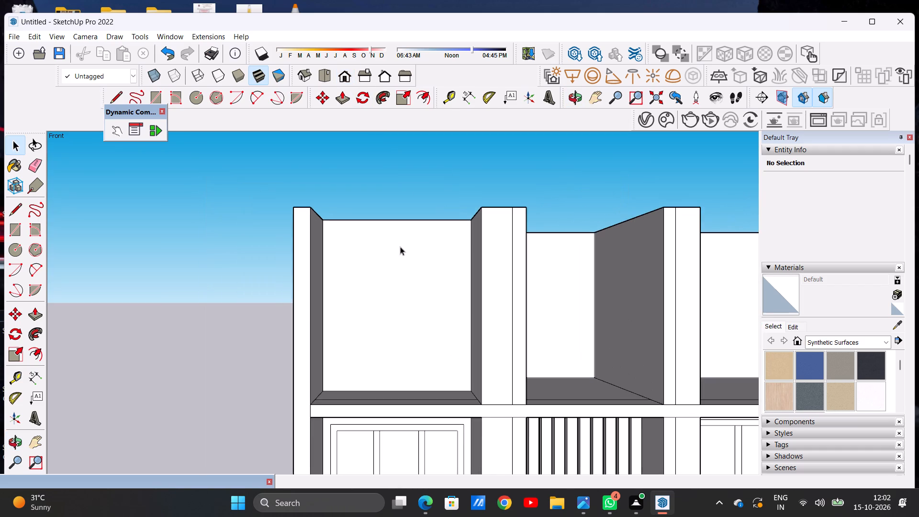
{"action": "scroll", "coordinate": [400, 247], "scroll_direction": "up", "scroll_amount": 3}
{"action": "key", "text": "r"}
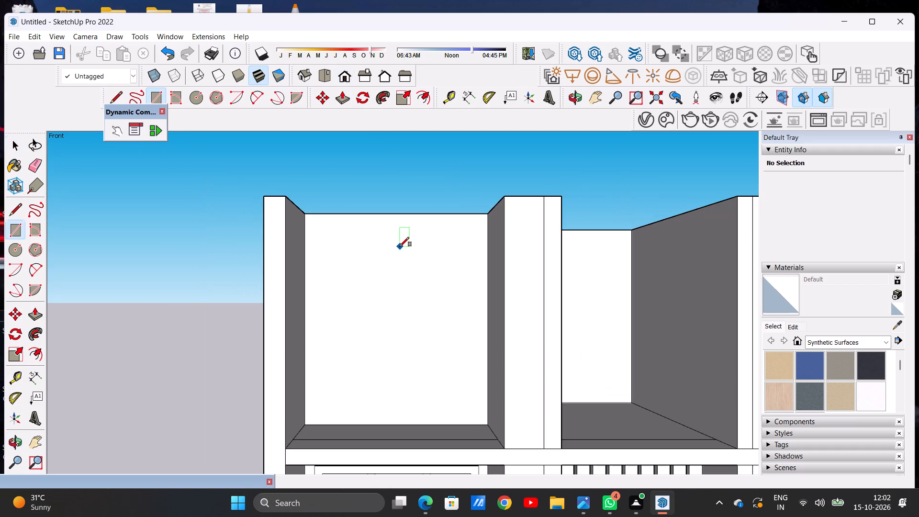
{"action": "scroll", "coordinate": [473, 195], "scroll_direction": "down", "scroll_amount": 3}
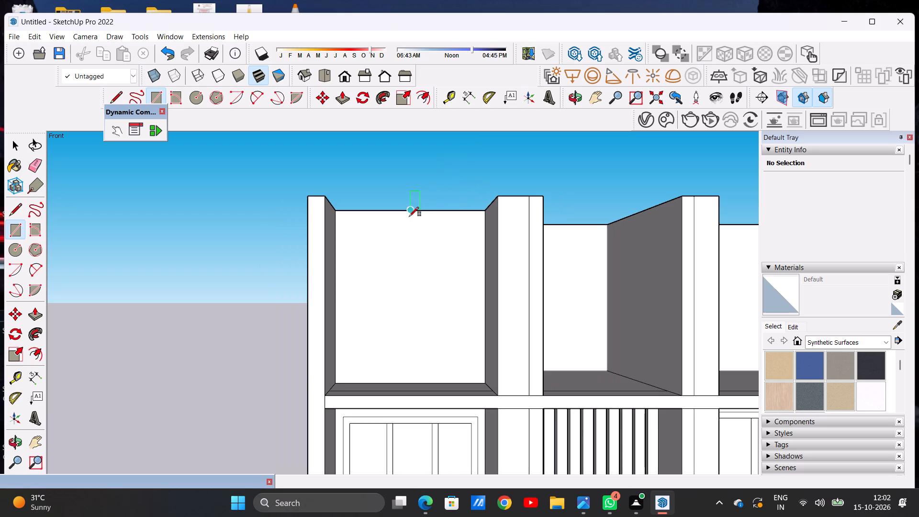
{"action": "scroll", "coordinate": [405, 220], "scroll_direction": "up", "scroll_amount": 4}
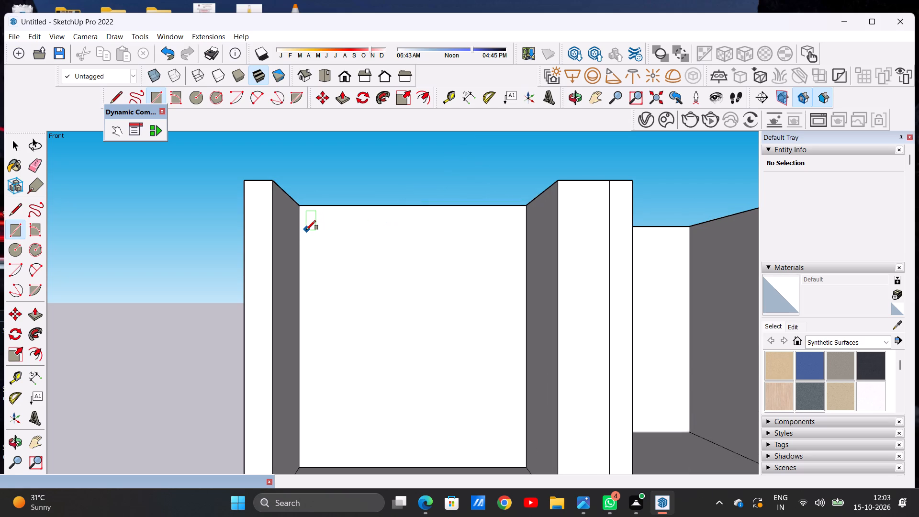
{"action": "left_click", "coordinate": [306, 230]}
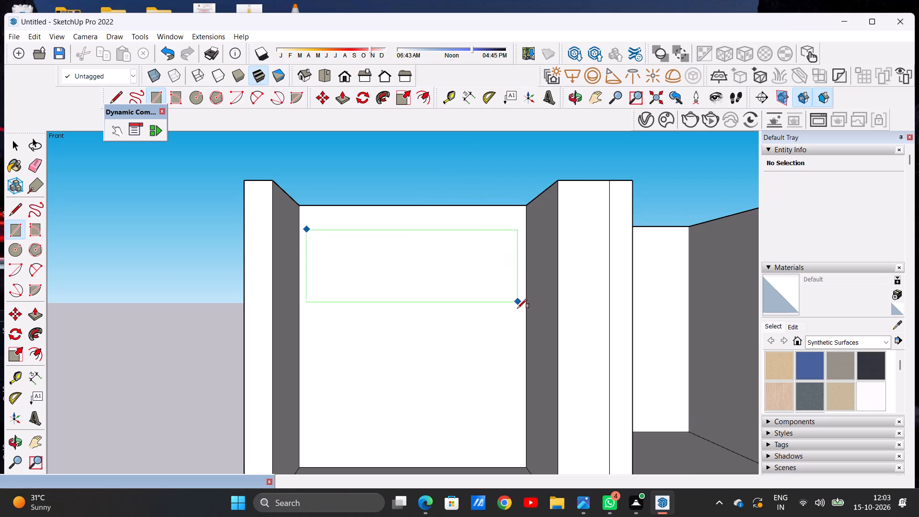
{"action": "left_click", "coordinate": [520, 396]}
{"action": "key", "text": "space"}
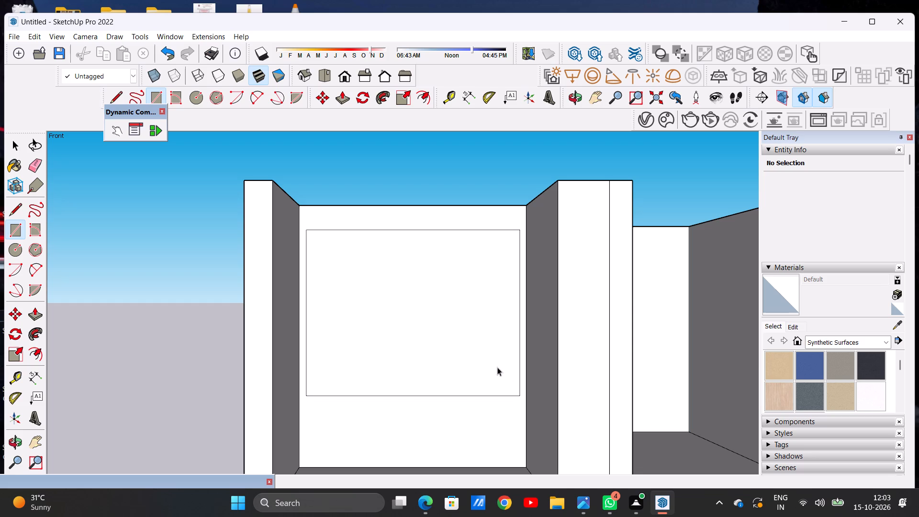
Offset the left bay's window rectangle slightly inward to form the window frame.
{"action": "scroll", "coordinate": [465, 348], "scroll_direction": "down", "scroll_amount": 15}
{"action": "scroll", "coordinate": [443, 328], "scroll_direction": "up", "scroll_amount": 2}
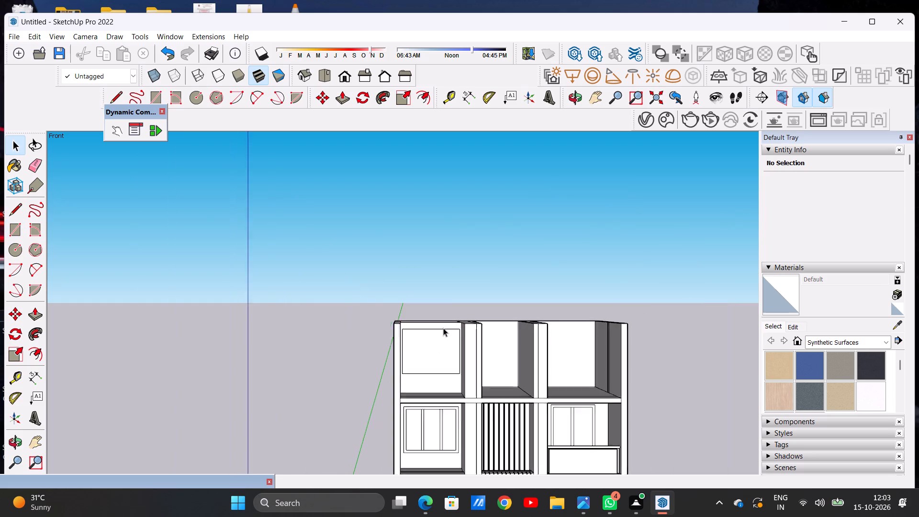
{"action": "scroll", "coordinate": [443, 328], "scroll_direction": "up", "scroll_amount": 6}
{"action": "type", "text": "of"}
{"action": "scroll", "coordinate": [390, 334], "scroll_direction": "up", "scroll_amount": 5}
{"action": "left_click", "coordinate": [390, 334]}
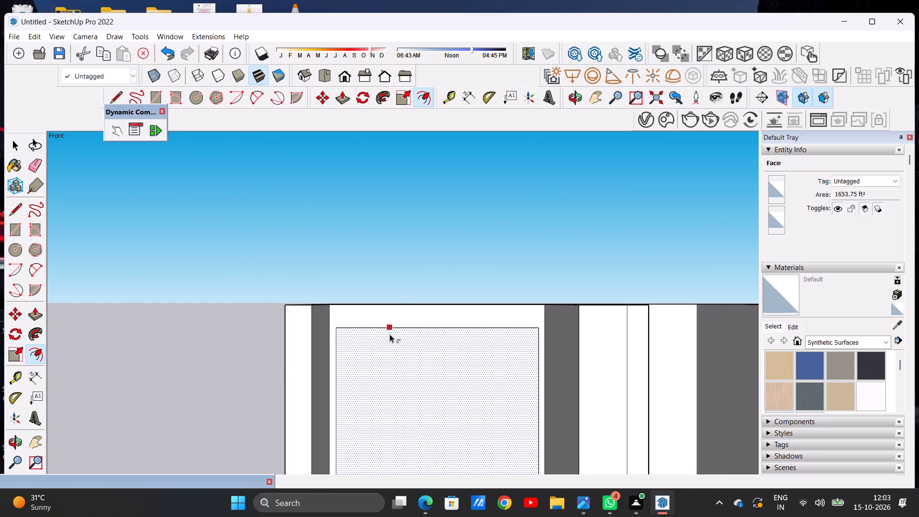
{"action": "left_click", "coordinate": [391, 337]}
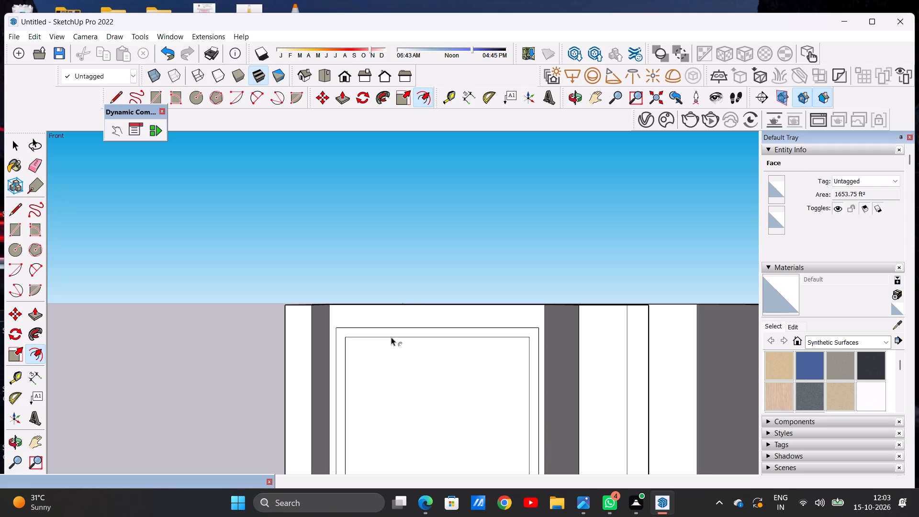
{"action": "key", "text": "space"}
Draw two closely spaced vertical lines between the inner frame's top and bottom edges, forming the window's first mullion.
{"action": "scroll", "coordinate": [407, 279], "scroll_direction": "down", "scroll_amount": 12}
{"action": "scroll", "coordinate": [417, 330], "scroll_direction": "up", "scroll_amount": 4}
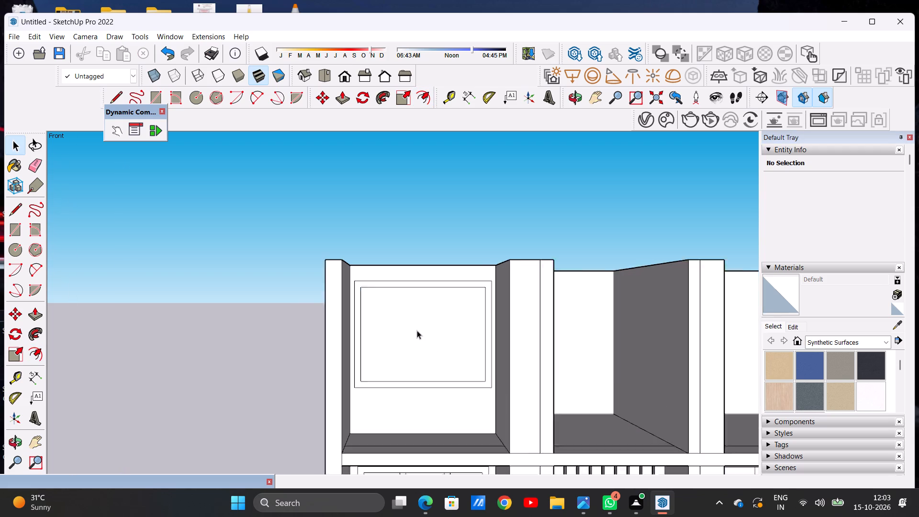
{"action": "scroll", "coordinate": [417, 330], "scroll_direction": "up", "scroll_amount": 4}
{"action": "key", "text": "l"}
{"action": "scroll", "coordinate": [428, 332], "scroll_direction": "up", "scroll_amount": 3}
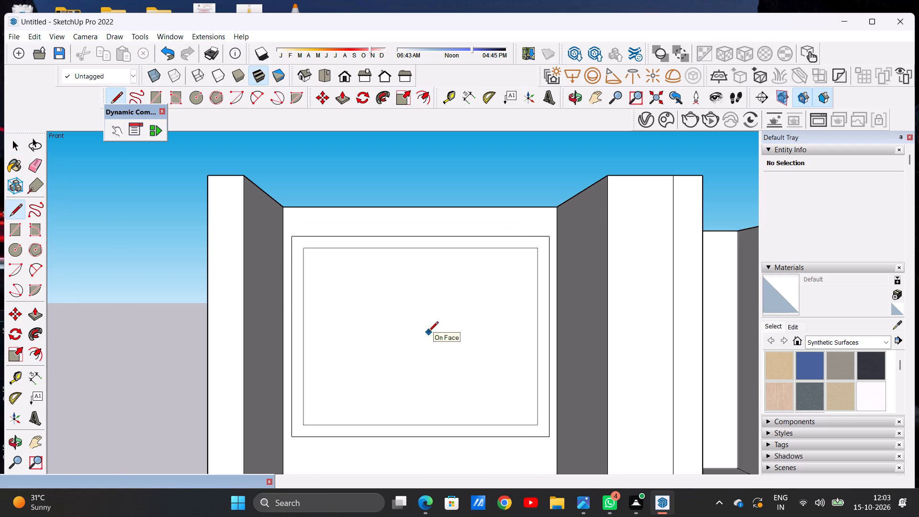
{"action": "left_click", "coordinate": [371, 249]}
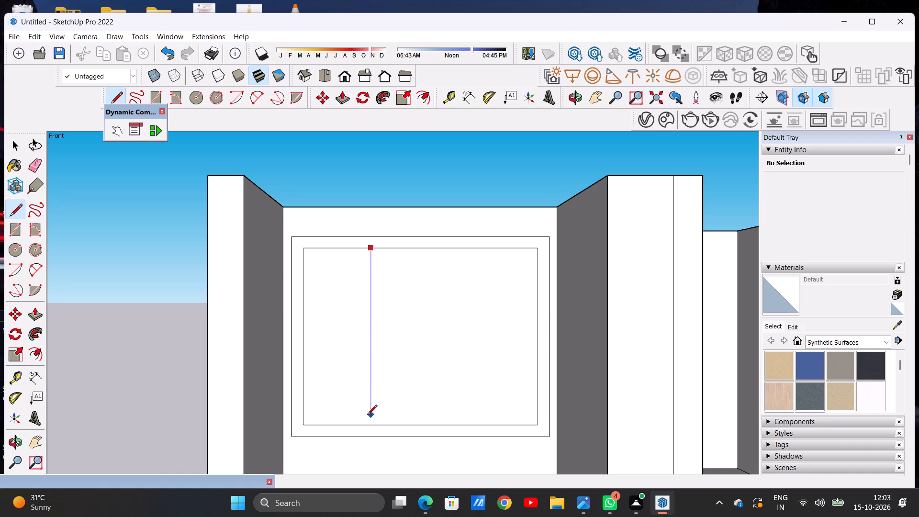
{"action": "left_click", "coordinate": [369, 424]}
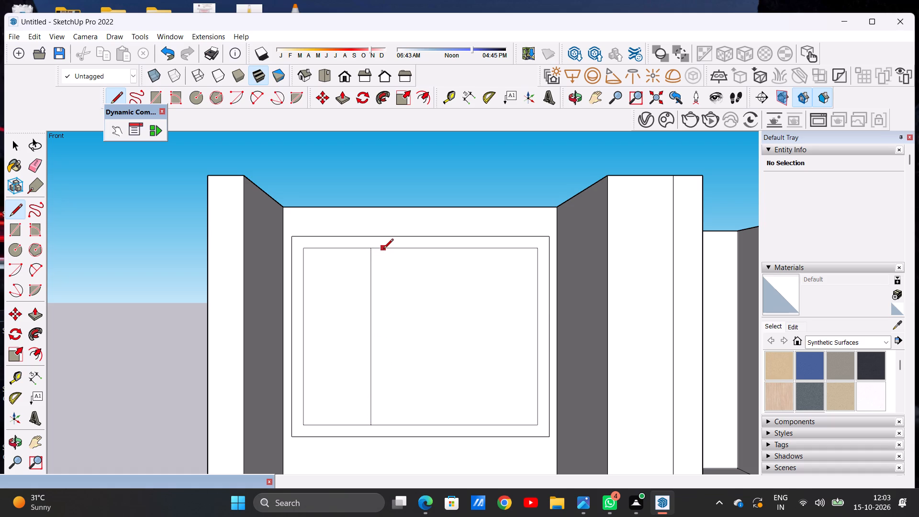
{"action": "left_click", "coordinate": [381, 249]}
{"action": "left_click", "coordinate": [382, 419]}
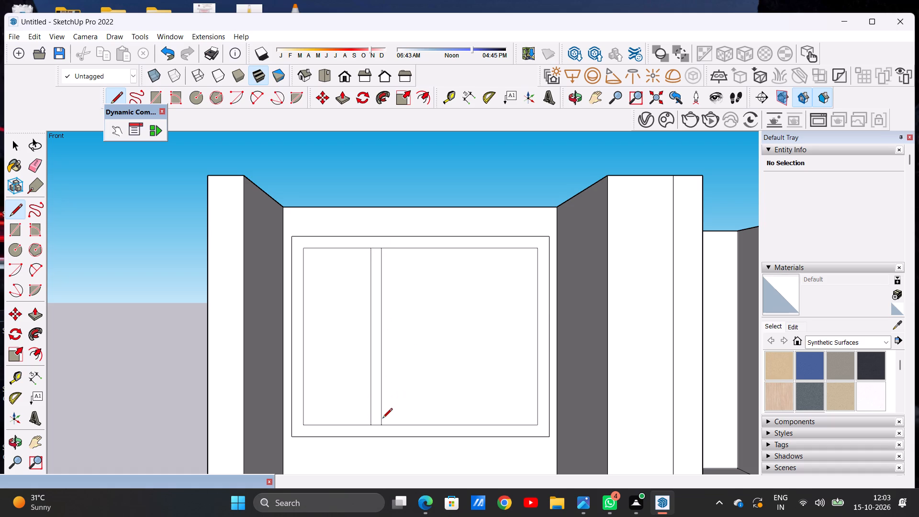
Copy the mullion strip horizontally along the inner frame to divide the left bay's window into three panes.
{"action": "key", "text": "space"}
{"action": "double_click", "coordinate": [376, 405]}
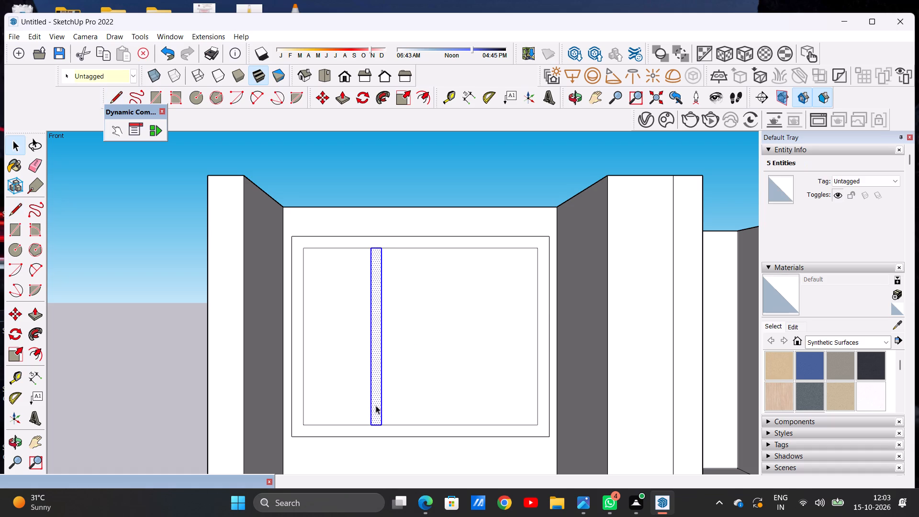
{"action": "key", "text": "m"}
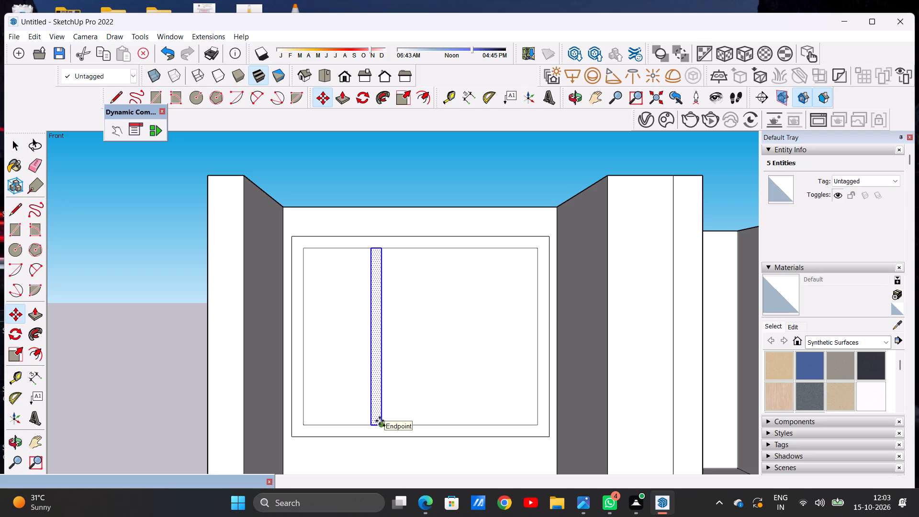
{"action": "left_click", "coordinate": [380, 421]}
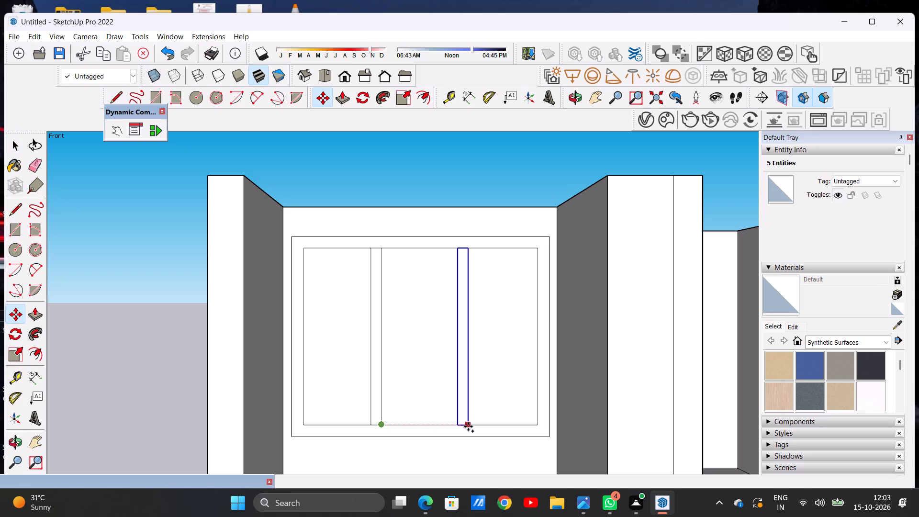
{"action": "left_click", "coordinate": [468, 427]}
{"action": "key", "text": "space"}
{"action": "left_click", "coordinate": [470, 178]}
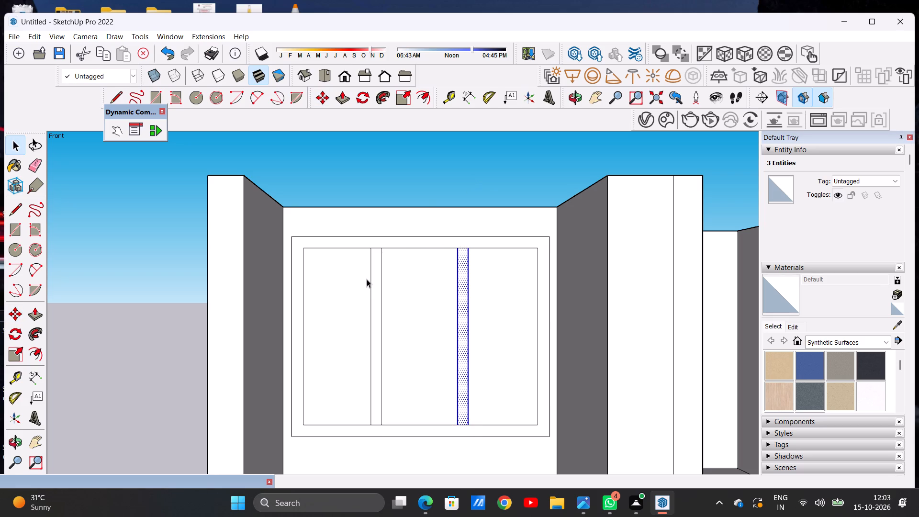
Examine the top storey's three bays against the window and louvre details of the floors below.
{"action": "scroll", "coordinate": [369, 284], "scroll_direction": "down", "scroll_amount": 5}
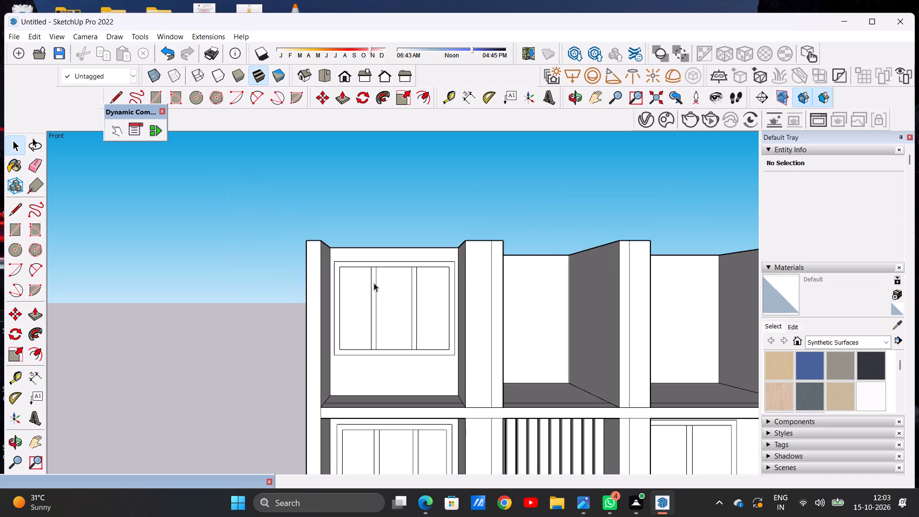
{"action": "scroll", "coordinate": [374, 283], "scroll_direction": "down", "scroll_amount": 7}
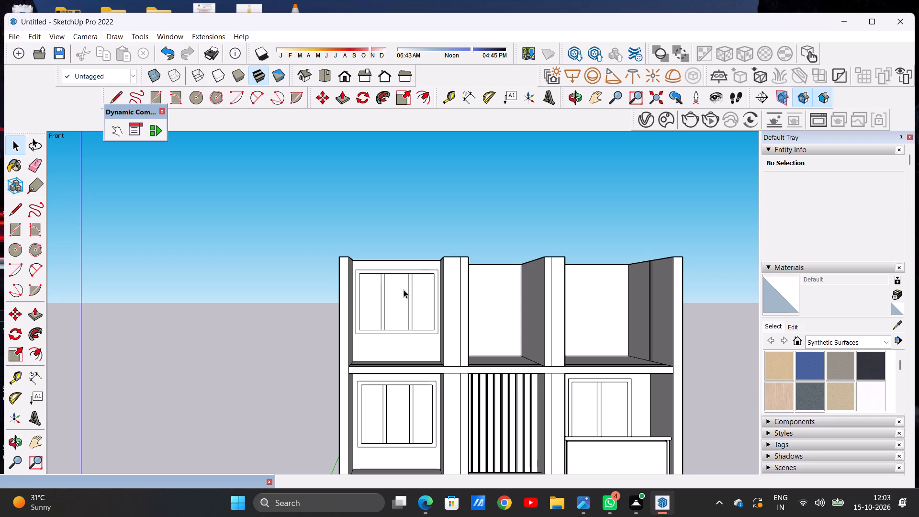
{"action": "scroll", "coordinate": [435, 297], "scroll_direction": "down", "scroll_amount": 3}
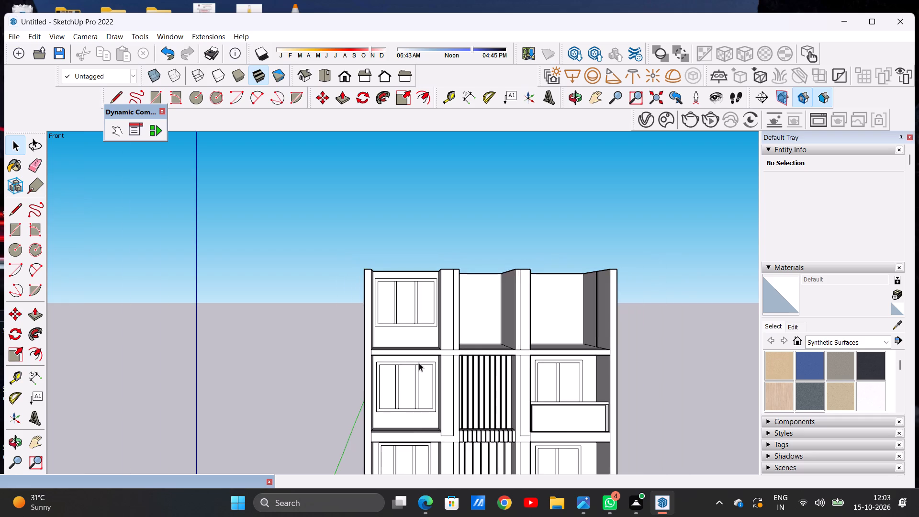
{"action": "scroll", "coordinate": [429, 361], "scroll_direction": "down", "scroll_amount": 4}
{"action": "scroll", "coordinate": [460, 303], "scroll_direction": "up", "scroll_amount": 9}
{"action": "middle_click_drag", "start_coordinate": [453, 310], "coordinate": [436, 396]}
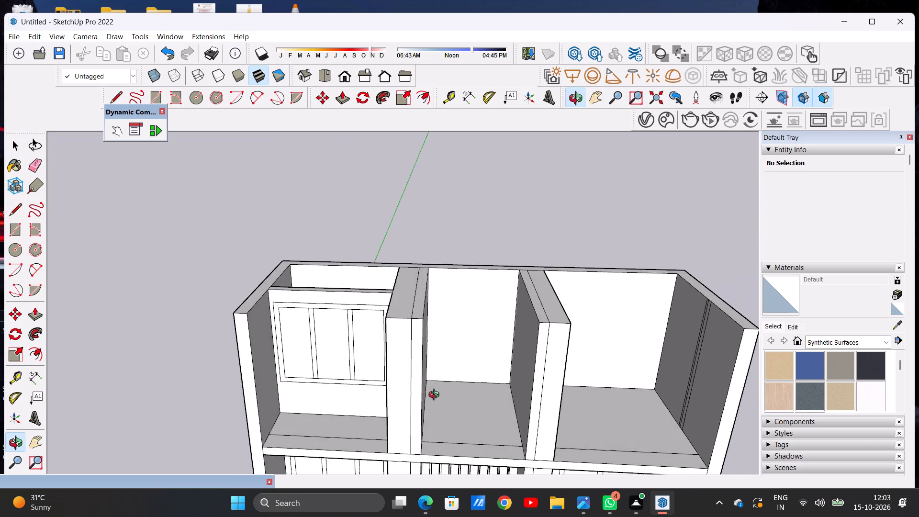
{"action": "middle_click_drag", "start_coordinate": [436, 396], "coordinate": [435, 419]}
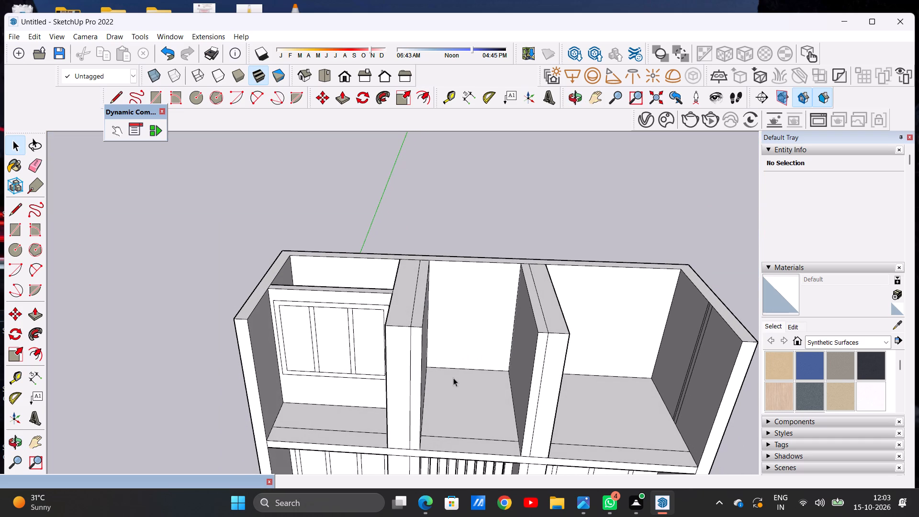
{"action": "scroll", "coordinate": [453, 353], "scroll_direction": "down", "scroll_amount": 6}
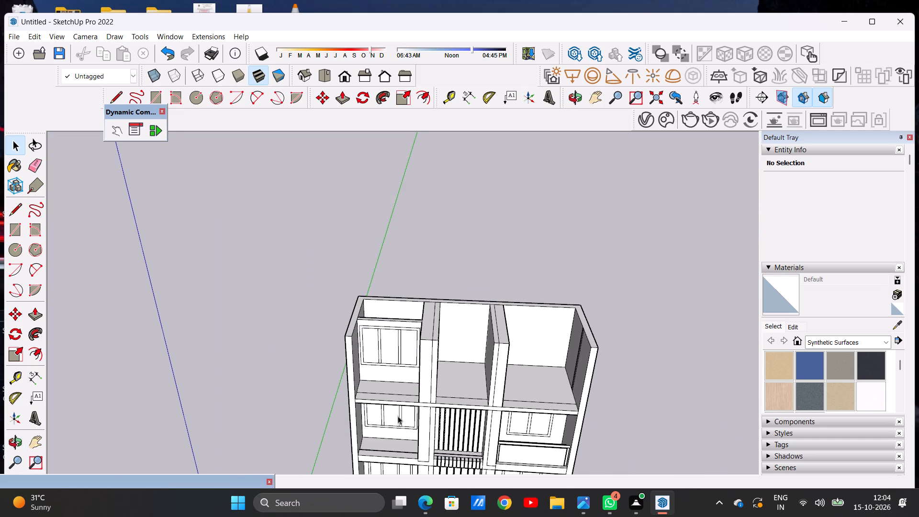
{"action": "middle_click_drag", "start_coordinate": [394, 447], "coordinate": [388, 492]}
{"action": "scroll", "coordinate": [408, 450], "scroll_direction": "up", "scroll_amount": 13}
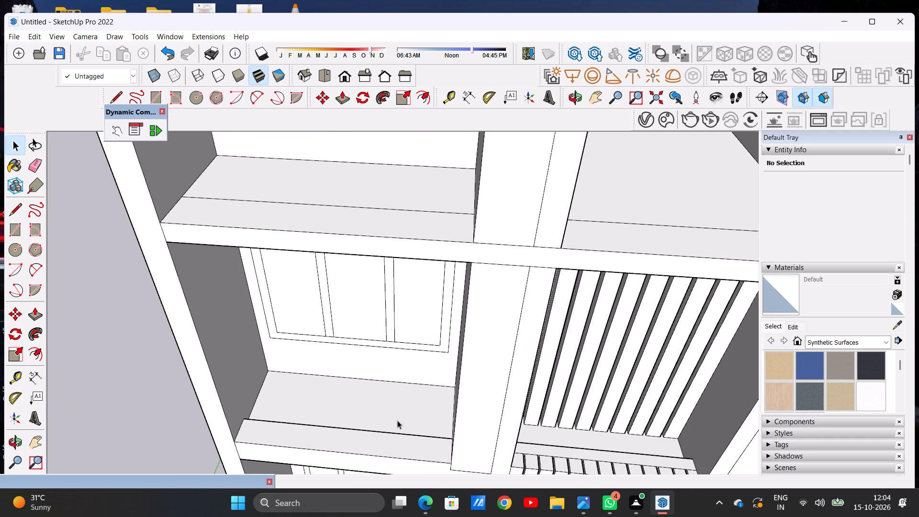
{"action": "scroll", "coordinate": [410, 419], "scroll_direction": "down", "scroll_amount": 13}
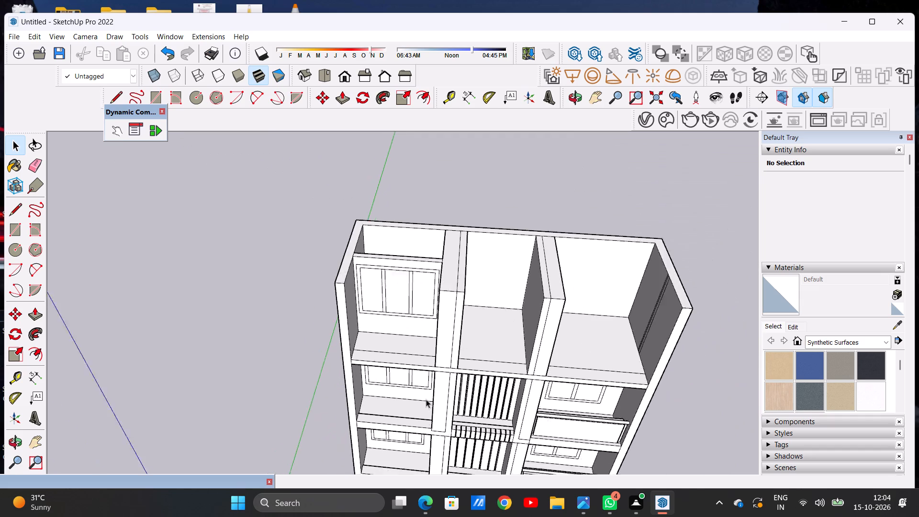
{"action": "scroll", "coordinate": [426, 399], "scroll_direction": "down", "scroll_amount": 2}
{"action": "scroll", "coordinate": [471, 334], "scroll_direction": "up", "scroll_amount": 5}
{"action": "middle_click_drag", "start_coordinate": [481, 341], "coordinate": [482, 296]}
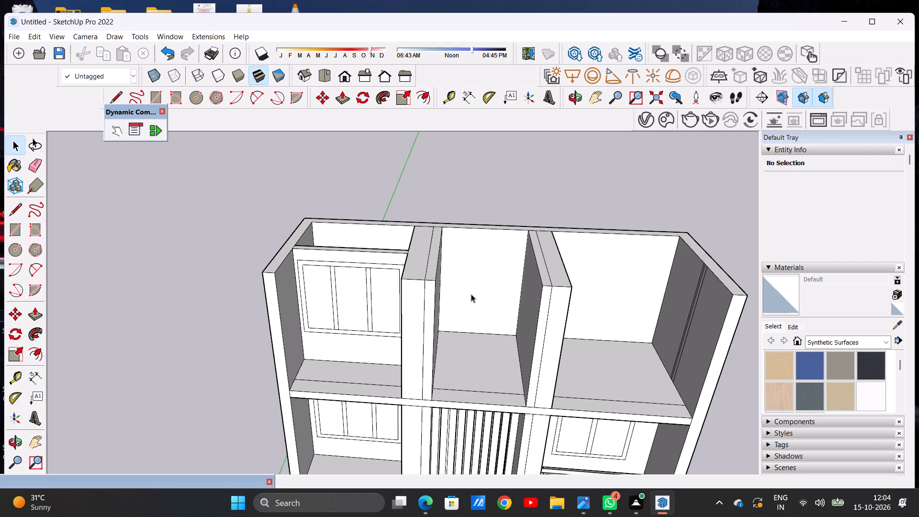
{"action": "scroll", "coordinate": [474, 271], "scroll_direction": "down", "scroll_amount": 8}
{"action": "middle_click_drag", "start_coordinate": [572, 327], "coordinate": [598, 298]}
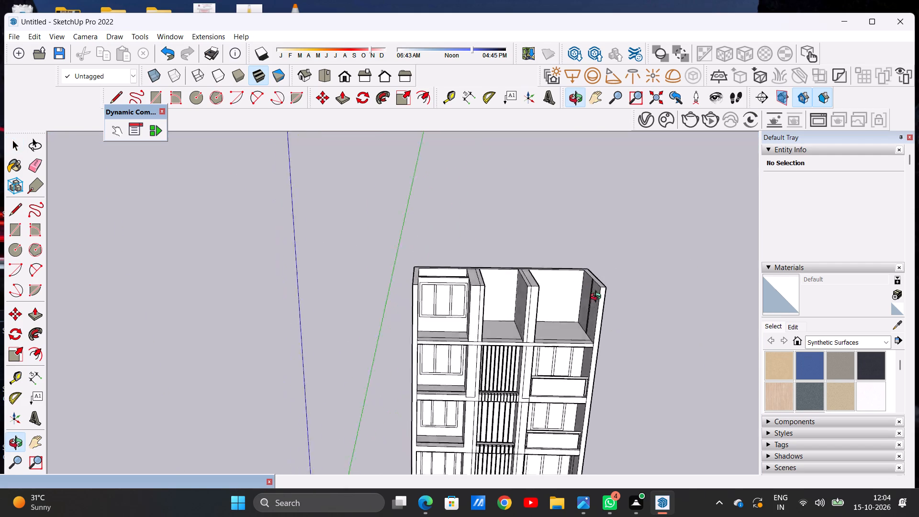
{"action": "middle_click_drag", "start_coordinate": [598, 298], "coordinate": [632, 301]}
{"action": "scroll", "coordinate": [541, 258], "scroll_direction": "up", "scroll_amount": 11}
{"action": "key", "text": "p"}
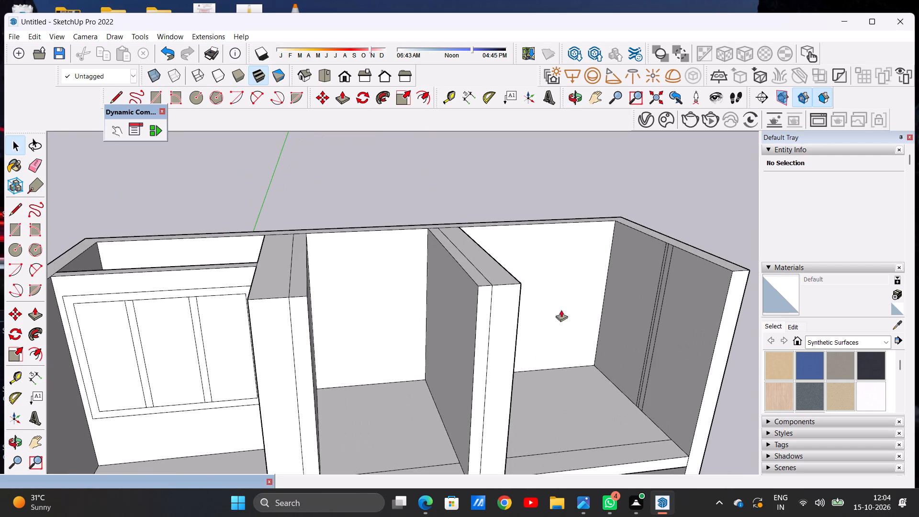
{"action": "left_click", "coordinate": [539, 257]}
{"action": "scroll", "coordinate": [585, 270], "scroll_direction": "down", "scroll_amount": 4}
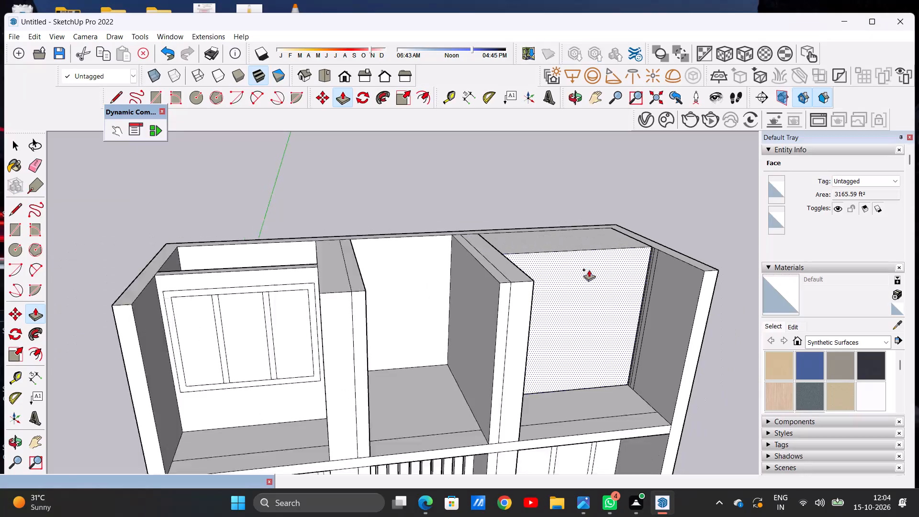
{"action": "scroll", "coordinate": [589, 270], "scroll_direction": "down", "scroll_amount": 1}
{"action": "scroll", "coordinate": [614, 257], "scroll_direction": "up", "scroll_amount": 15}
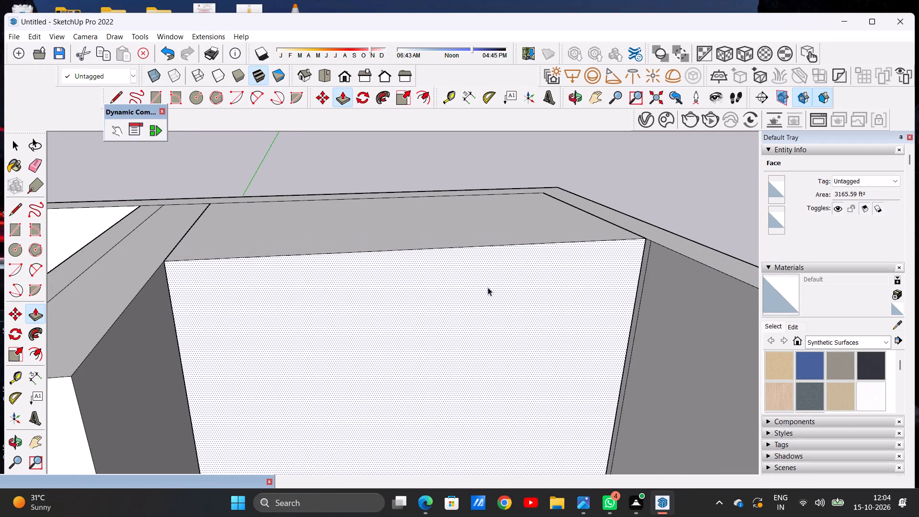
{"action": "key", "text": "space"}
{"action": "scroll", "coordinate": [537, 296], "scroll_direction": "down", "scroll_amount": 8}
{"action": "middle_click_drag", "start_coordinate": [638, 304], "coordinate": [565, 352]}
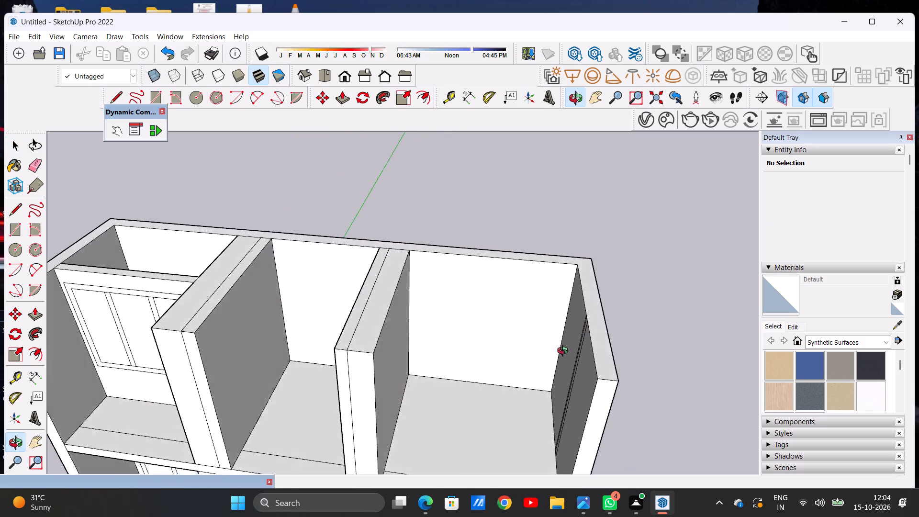
Push/Pull the right bay's back wall on the top storey forward to the first vertical line on the side wall.
{"action": "middle_click_drag", "start_coordinate": [565, 352], "coordinate": [633, 338]}
{"action": "scroll", "coordinate": [576, 275], "scroll_direction": "up", "scroll_amount": 7}
{"action": "scroll", "coordinate": [519, 270], "scroll_direction": "up", "scroll_amount": 2}
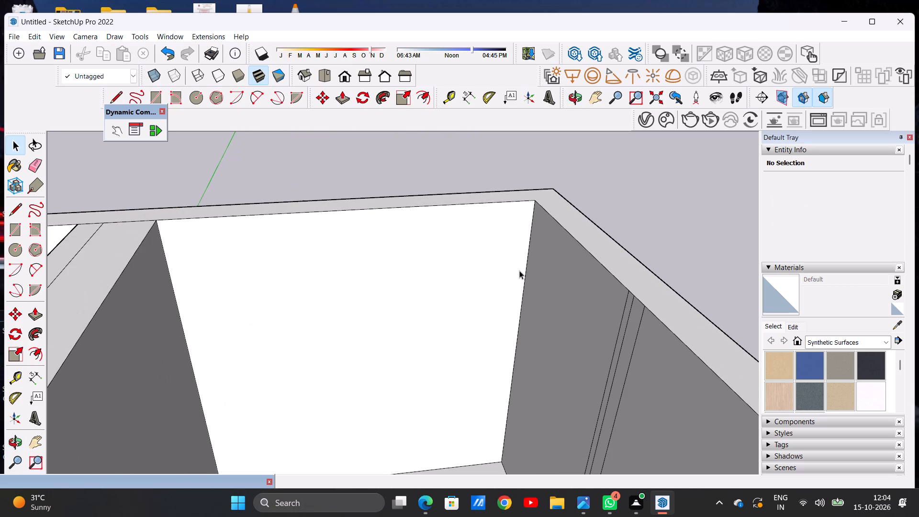
{"action": "key", "text": "p"}
{"action": "left_click", "coordinate": [527, 207]}
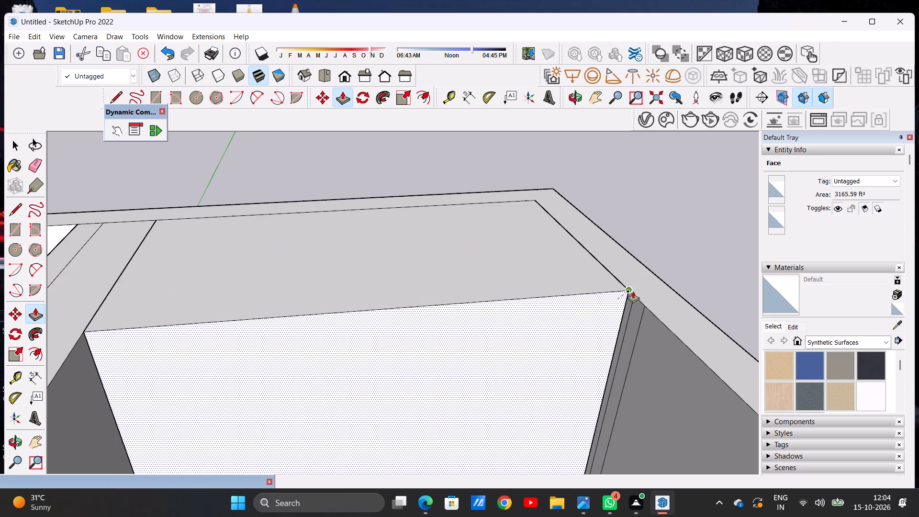
{"action": "left_click", "coordinate": [633, 291]}
{"action": "key", "text": "space"}
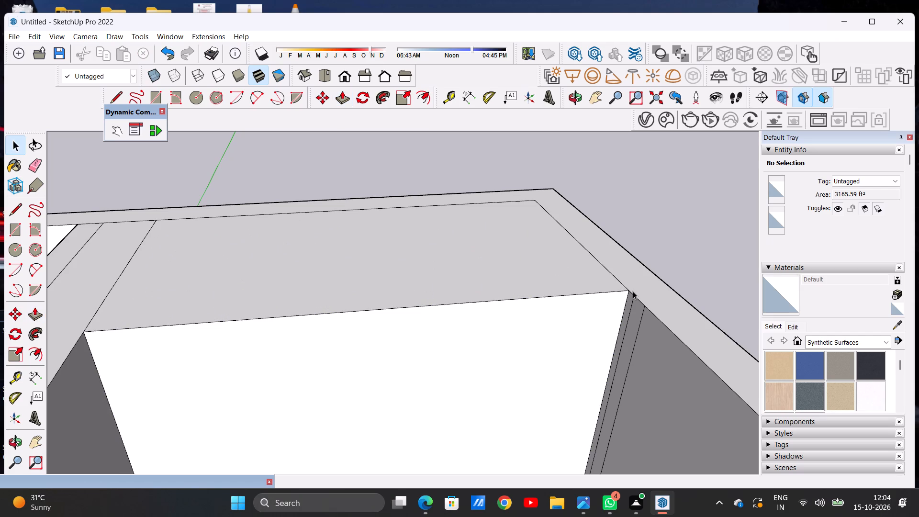
Erase the leftover vertical lines on the right bay's outer side wall in front of the back wall.
{"action": "scroll", "coordinate": [558, 285], "scroll_direction": "down", "scroll_amount": 15}
{"action": "middle_click_drag", "start_coordinate": [544, 358], "coordinate": [526, 300]}
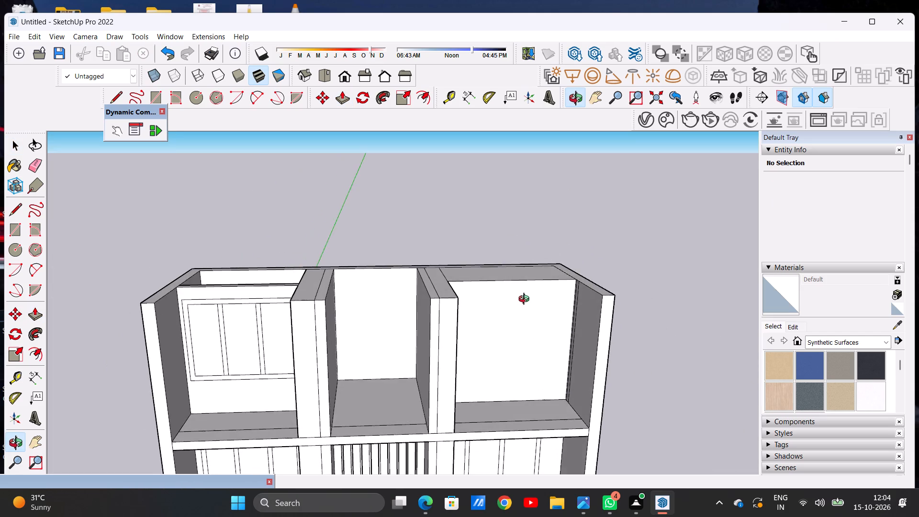
{"action": "middle_click_drag", "start_coordinate": [526, 300], "coordinate": [524, 329]}
{"action": "scroll", "coordinate": [563, 327], "scroll_direction": "up", "scroll_amount": 13}
{"action": "middle_click_drag", "start_coordinate": [587, 325], "coordinate": [667, 352]}
{"action": "key", "text": "e"}
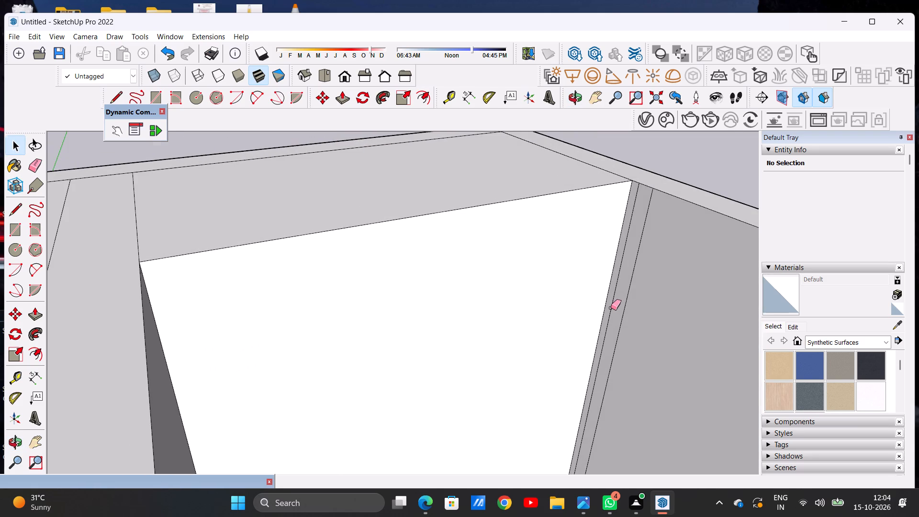
{"action": "scroll", "coordinate": [611, 308], "scroll_direction": "up", "scroll_amount": 5}
{"action": "scroll", "coordinate": [611, 308], "scroll_direction": "down", "scroll_amount": 1}
{"action": "left_click_drag", "start_coordinate": [615, 284], "coordinate": [641, 304]}
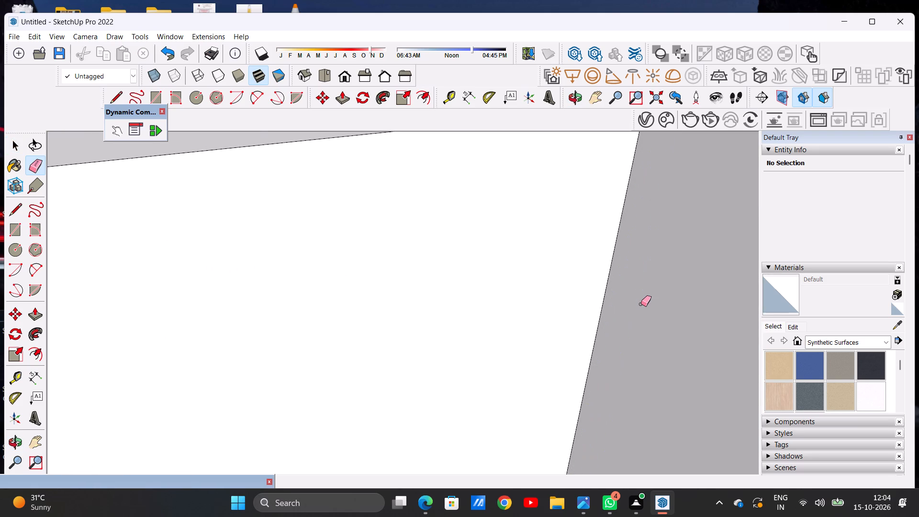
{"action": "key", "text": "space"}
Draw a window rectangle on the top storey's right bay back wall, working from the front view.
{"action": "scroll", "coordinate": [499, 275], "scroll_direction": "down", "scroll_amount": 17}
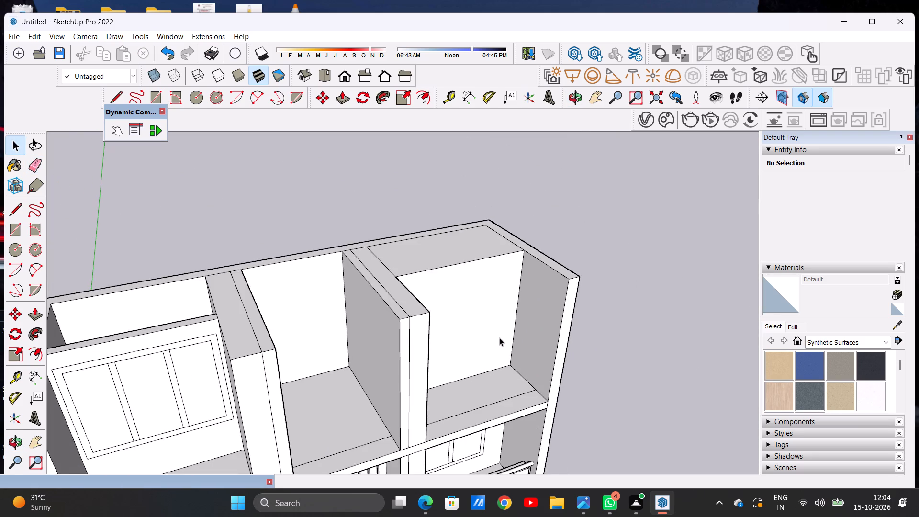
{"action": "middle_click_drag", "start_coordinate": [499, 339], "coordinate": [411, 262]}
{"action": "scroll", "coordinate": [544, 274], "scroll_direction": "down", "scroll_amount": 9}
{"action": "scroll", "coordinate": [527, 298], "scroll_direction": "up", "scroll_amount": 1}
{"action": "scroll", "coordinate": [525, 297], "scroll_direction": "down", "scroll_amount": 1}
{"action": "scroll", "coordinate": [525, 297], "scroll_direction": "up", "scroll_amount": 7}
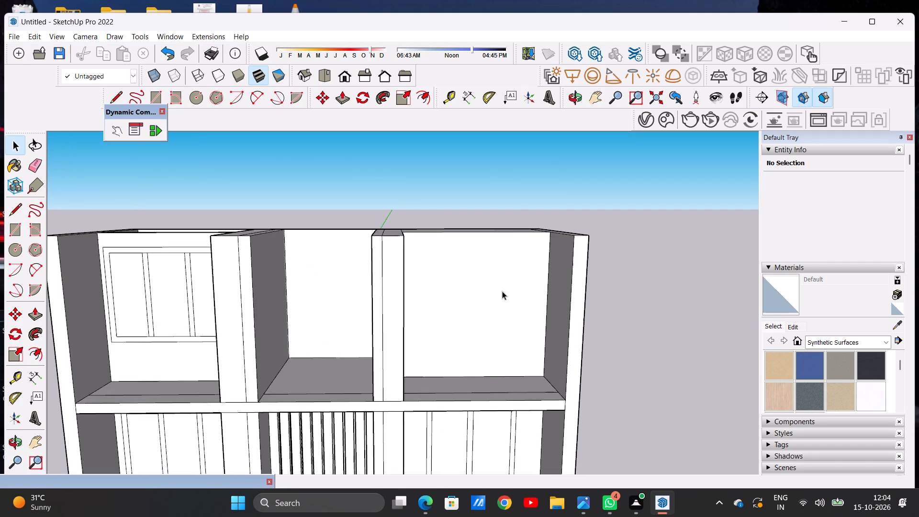
{"action": "middle_click_drag", "start_coordinate": [473, 291], "coordinate": [458, 285]}
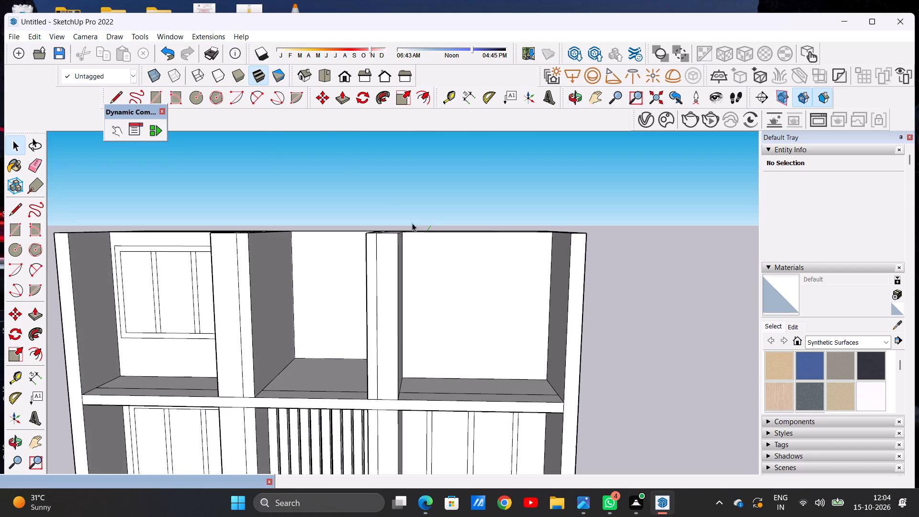
{"action": "left_click", "coordinate": [341, 78]}
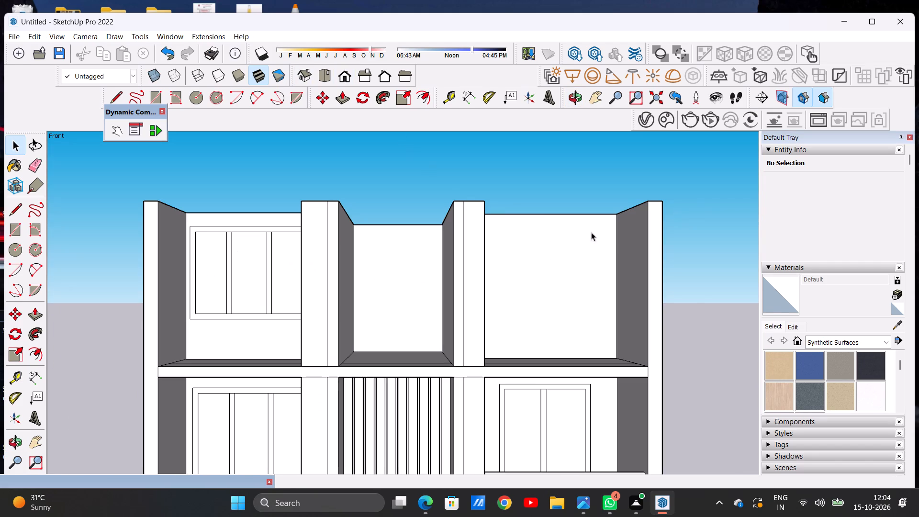
{"action": "scroll", "coordinate": [618, 242], "scroll_direction": "up", "scroll_amount": 7}
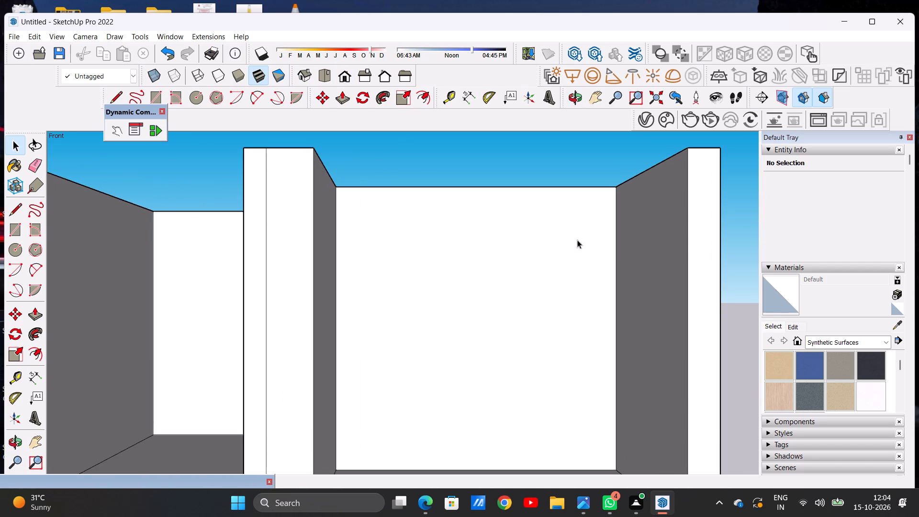
{"action": "scroll", "coordinate": [541, 243], "scroll_direction": "down", "scroll_amount": 1}
{"action": "key", "text": "r"}
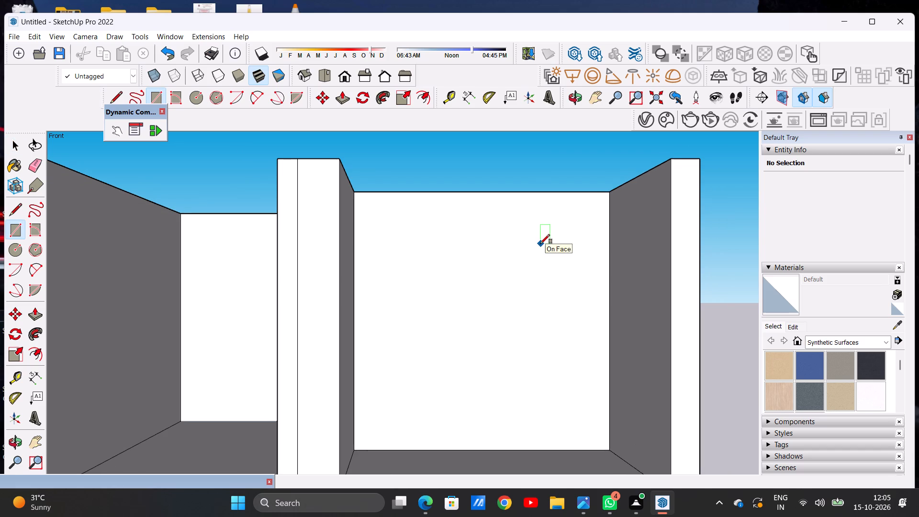
{"action": "left_click", "coordinate": [401, 221]}
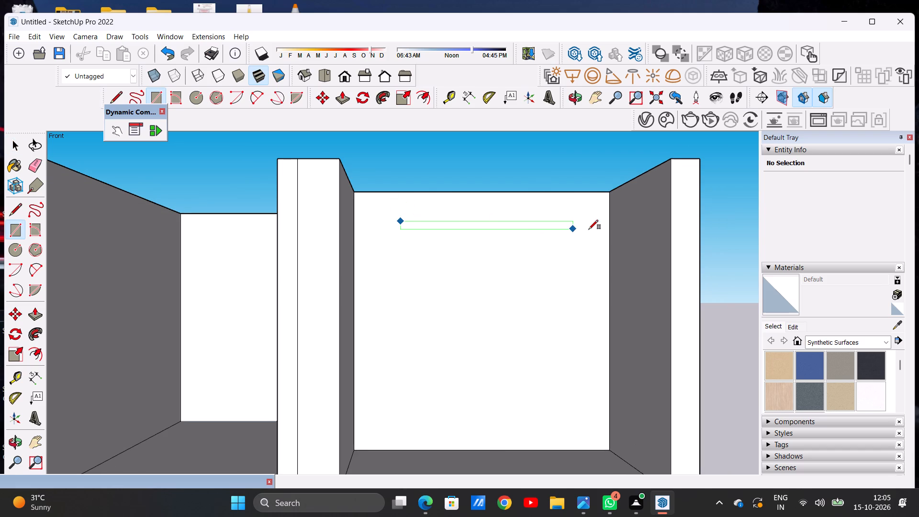
{"action": "left_click", "coordinate": [556, 391]}
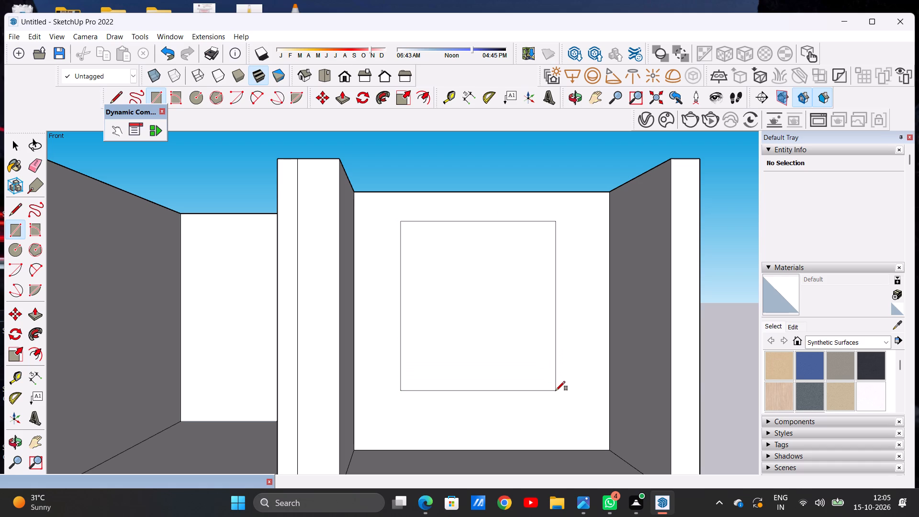
Offset the right bay's window rectangle slightly inward to form the window frame.
{"action": "key", "text": "space"}
{"action": "type", "text": "of"}
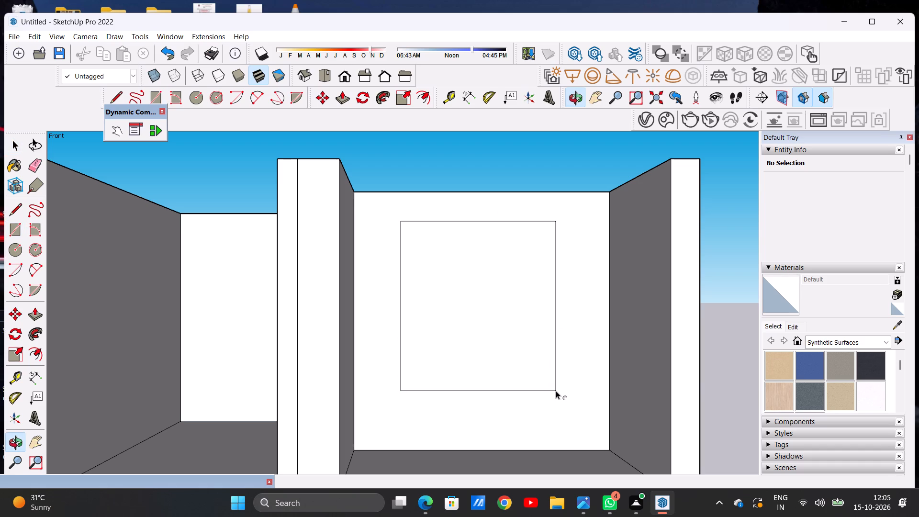
{"action": "left_click", "coordinate": [464, 253]}
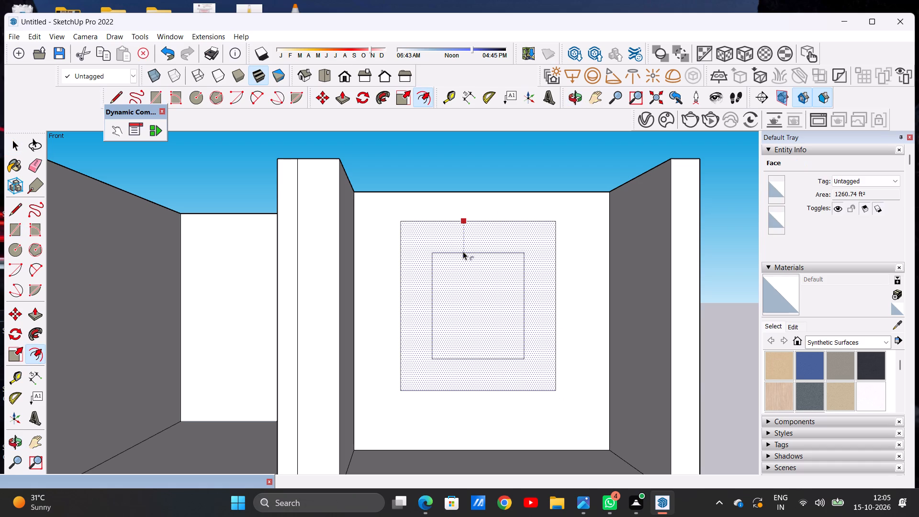
{"action": "left_click", "coordinate": [462, 231]}
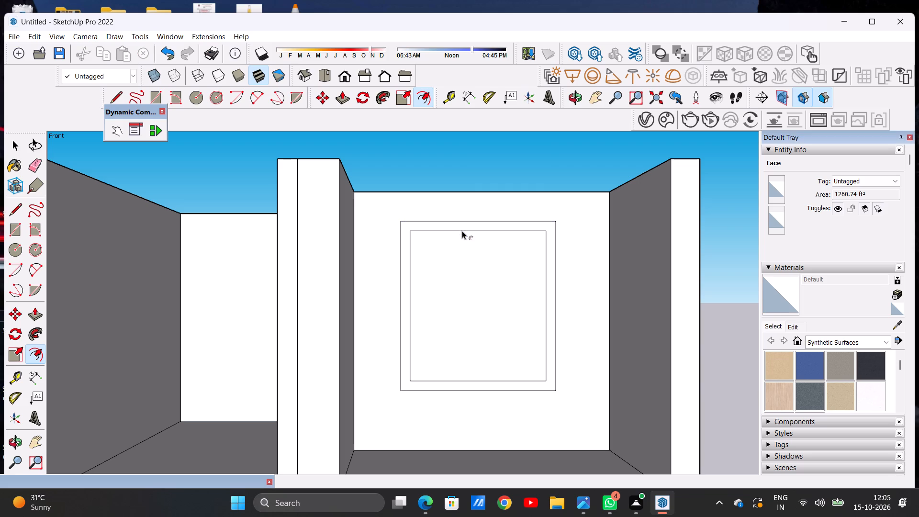
{"action": "key", "text": "space"}
Draw two closely spaced vertical lines between the inner frame's top and bottom edges, forming the right window's central mullion.
{"action": "type", "text": "l"}
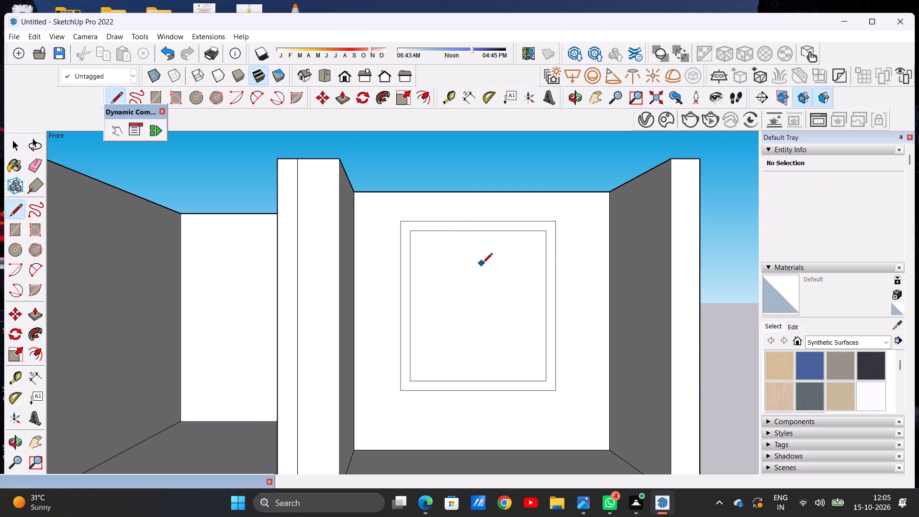
{"action": "scroll", "coordinate": [489, 269], "scroll_direction": "up", "scroll_amount": 3}
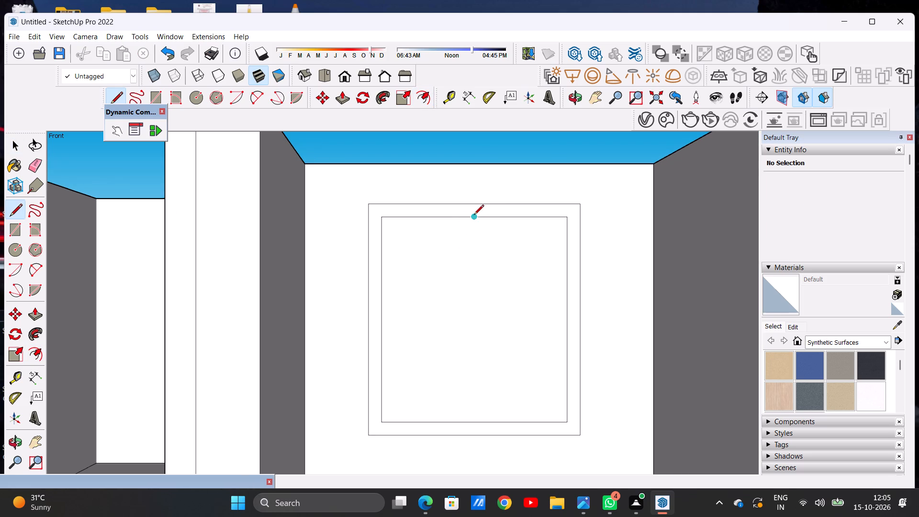
{"action": "left_click", "coordinate": [463, 215]}
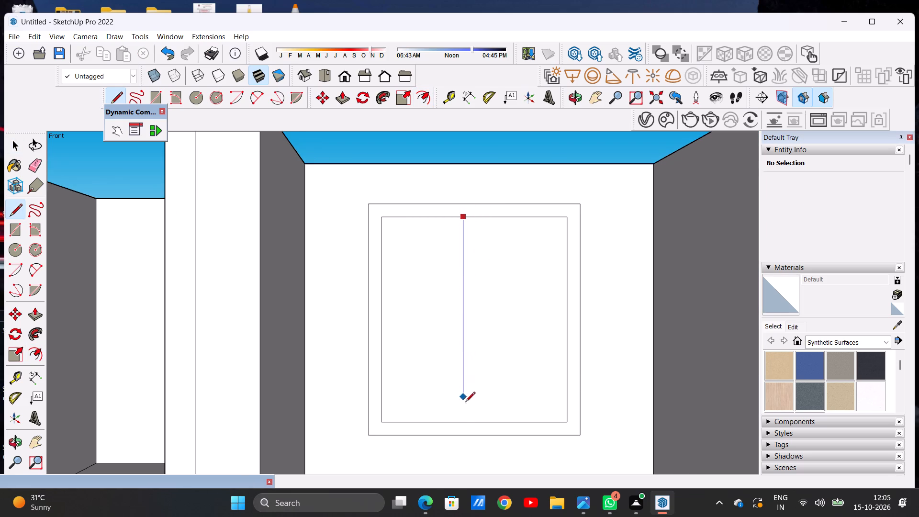
{"action": "left_click", "coordinate": [467, 421]}
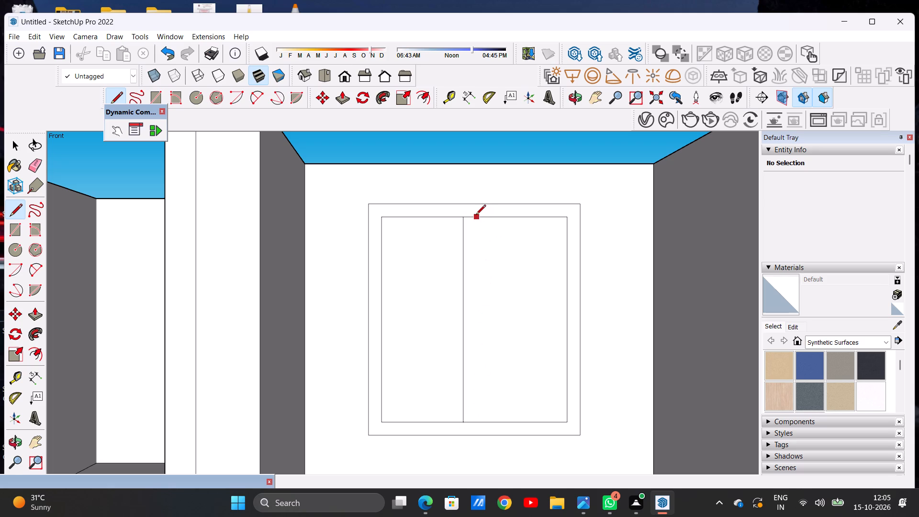
{"action": "left_click", "coordinate": [475, 215]}
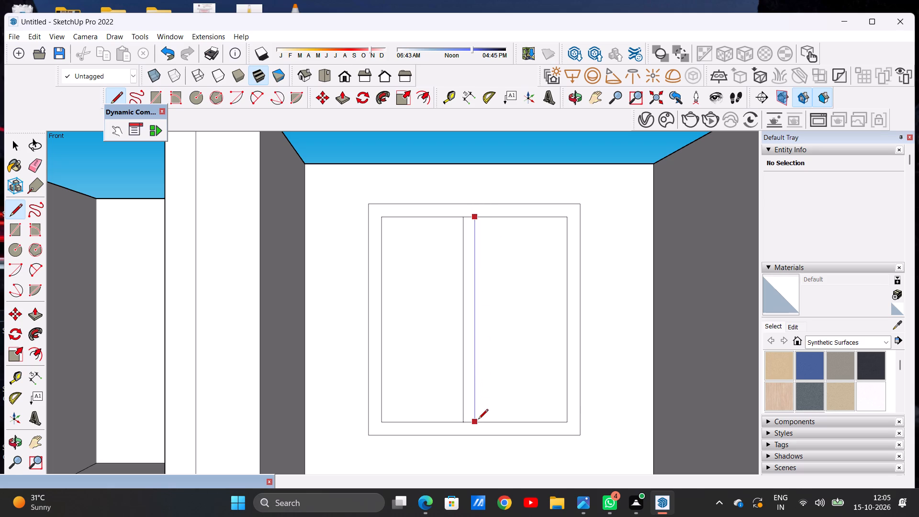
{"action": "left_click", "coordinate": [478, 420]}
{"action": "key", "text": "space"}
Examine the top storey's windows and floor edges against the parapet and louvre details of the floors below.
{"action": "scroll", "coordinate": [482, 391], "scroll_direction": "down", "scroll_amount": 20}
{"action": "scroll", "coordinate": [482, 391], "scroll_direction": "down", "scroll_amount": 1}
{"action": "scroll", "coordinate": [358, 326], "scroll_direction": "down", "scroll_amount": 4}
{"action": "scroll", "coordinate": [464, 350], "scroll_direction": "up", "scroll_amount": 7}
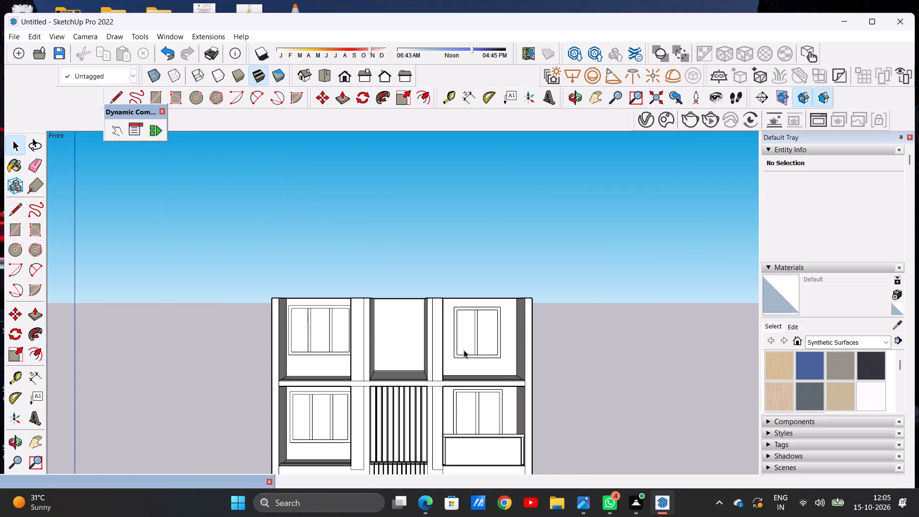
{"action": "scroll", "coordinate": [450, 334], "scroll_direction": "down", "scroll_amount": 4}
{"action": "middle_click_drag", "start_coordinate": [484, 350], "coordinate": [481, 435]}
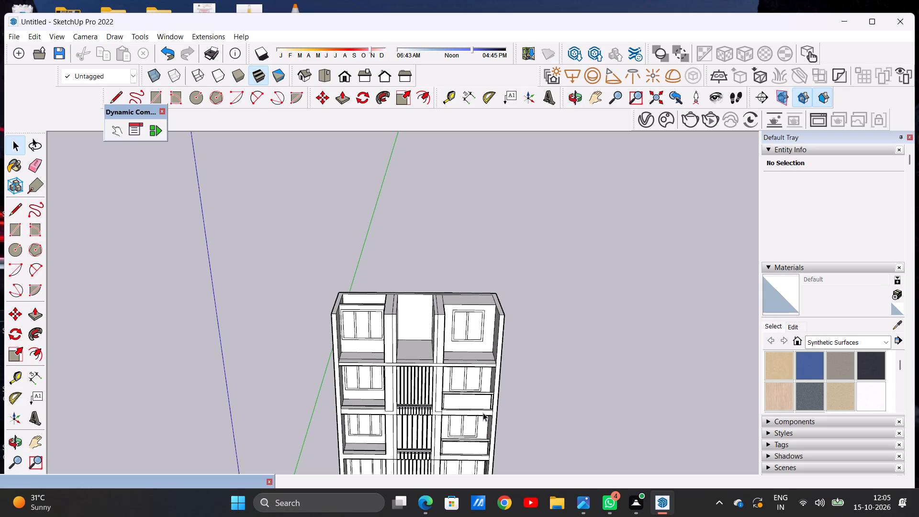
{"action": "scroll", "coordinate": [485, 360], "scroll_direction": "up", "scroll_amount": 8}
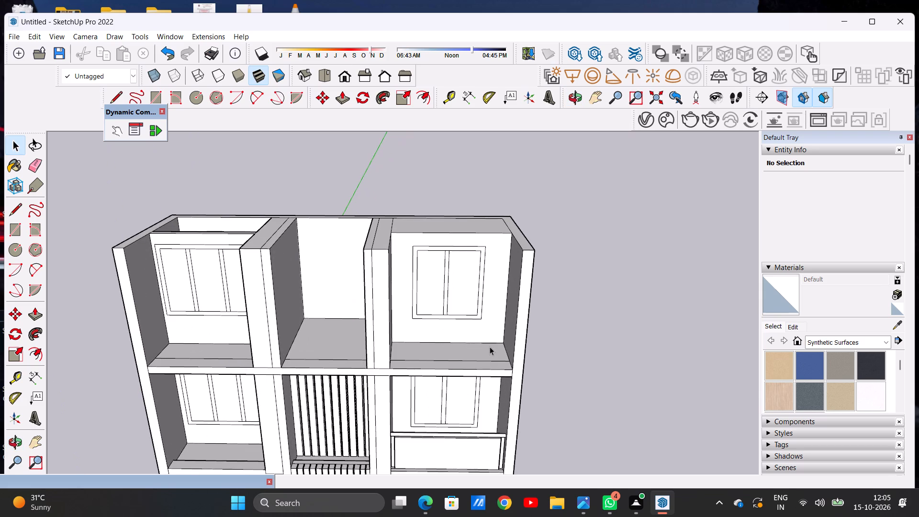
{"action": "middle_click_drag", "start_coordinate": [480, 348], "coordinate": [482, 402]}
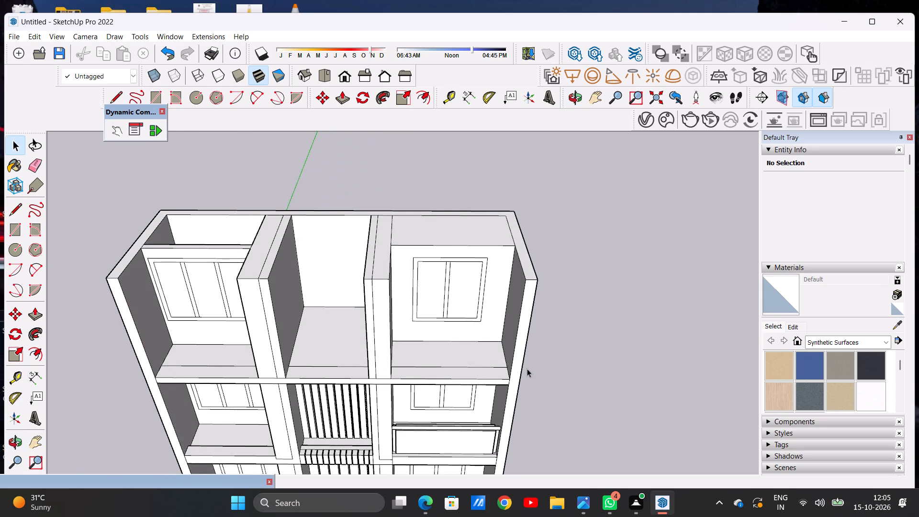
{"action": "scroll", "coordinate": [527, 369], "scroll_direction": "down", "scroll_amount": 5}
{"action": "scroll", "coordinate": [505, 376], "scroll_direction": "up", "scroll_amount": 6}
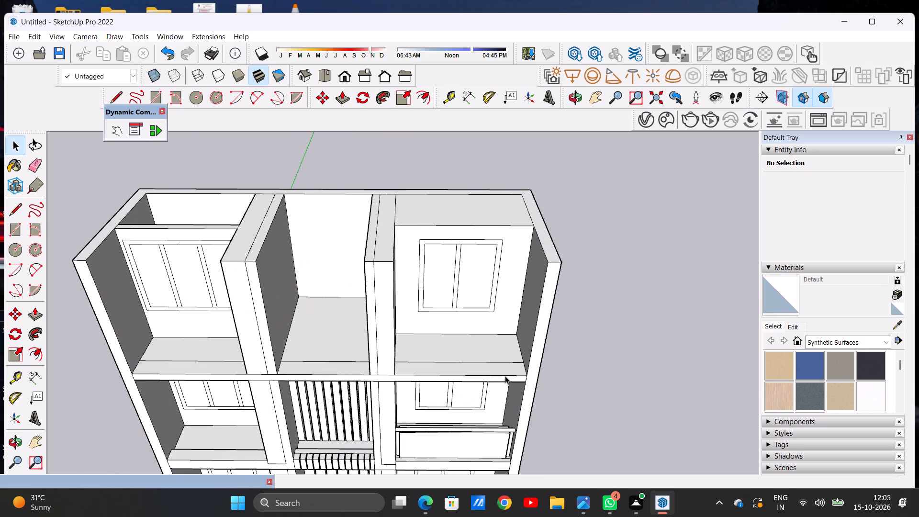
{"action": "scroll", "coordinate": [500, 368], "scroll_direction": "up", "scroll_amount": 2}
{"action": "scroll", "coordinate": [500, 368], "scroll_direction": "down", "scroll_amount": 2}
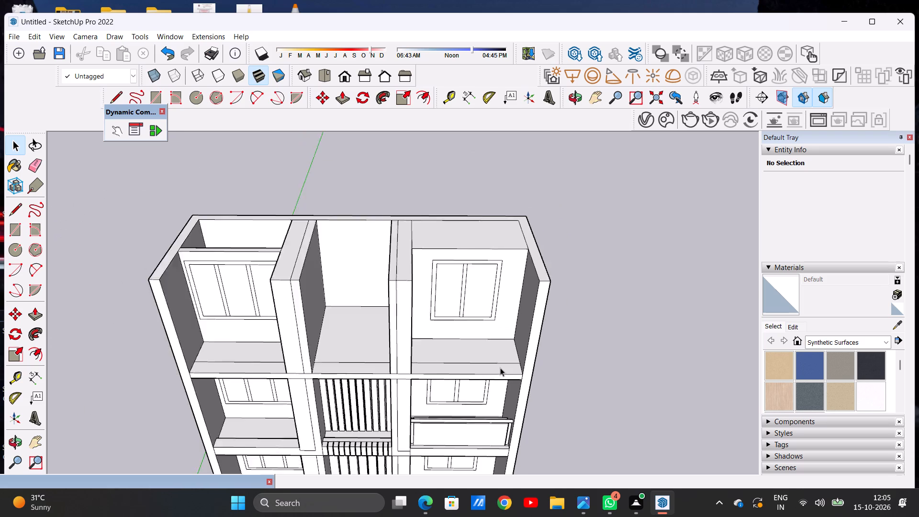
{"action": "scroll", "coordinate": [500, 368], "scroll_direction": "down", "scroll_amount": 4}
{"action": "scroll", "coordinate": [437, 361], "scroll_direction": "down", "scroll_amount": 1}
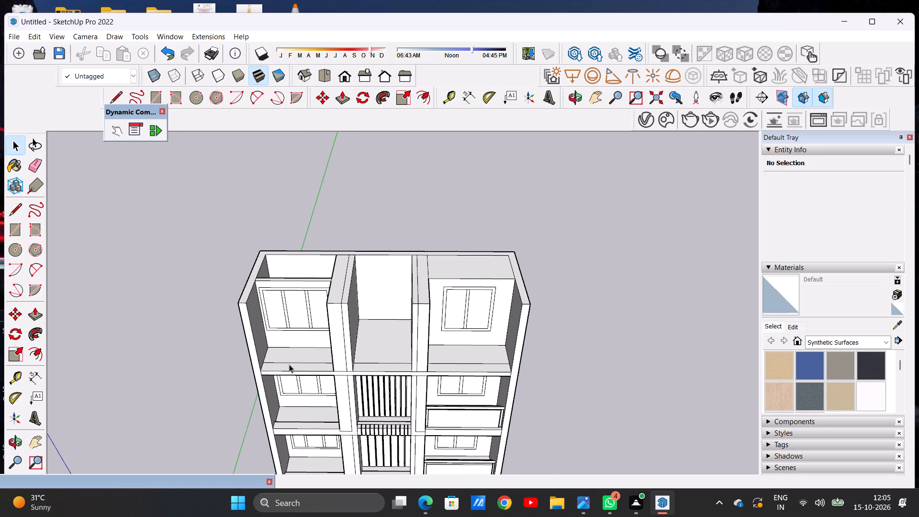
Push/Pull the front floor strip of the top storey's left bay upward slightly to form a low parapet.
{"action": "scroll", "coordinate": [289, 364], "scroll_direction": "up", "scroll_amount": 1}
{"action": "scroll", "coordinate": [289, 364], "scroll_direction": "down", "scroll_amount": 1}
{"action": "scroll", "coordinate": [289, 364], "scroll_direction": "up", "scroll_amount": 2}
{"action": "key", "text": "p"}
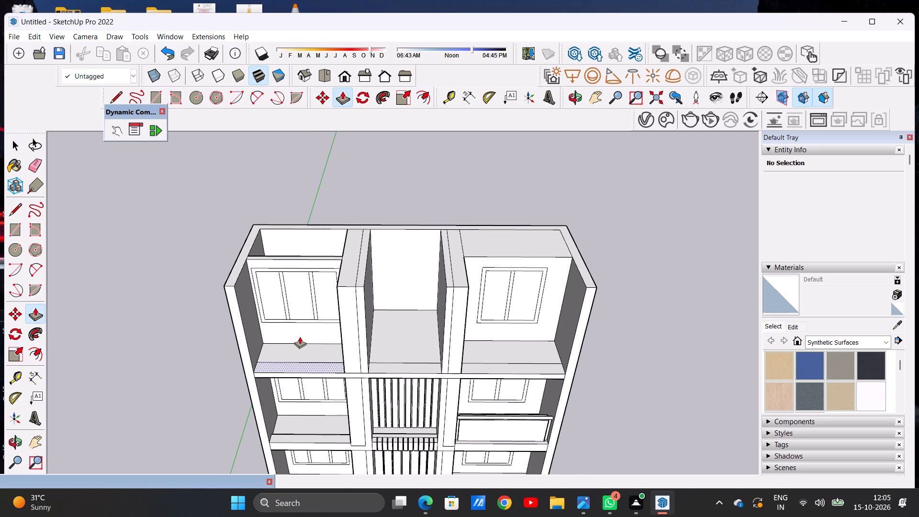
{"action": "scroll", "coordinate": [342, 371], "scroll_direction": "up", "scroll_amount": 9}
{"action": "left_click", "coordinate": [339, 367]}
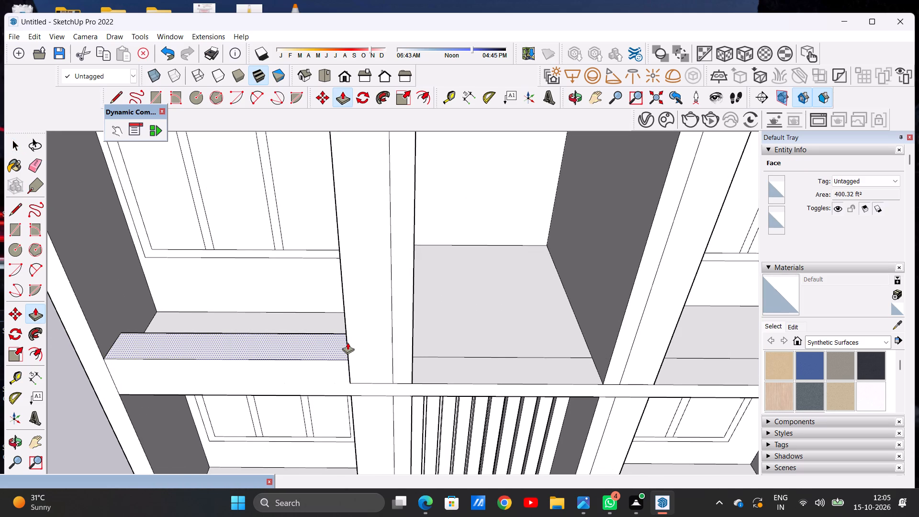
{"action": "left_click", "coordinate": [347, 342]}
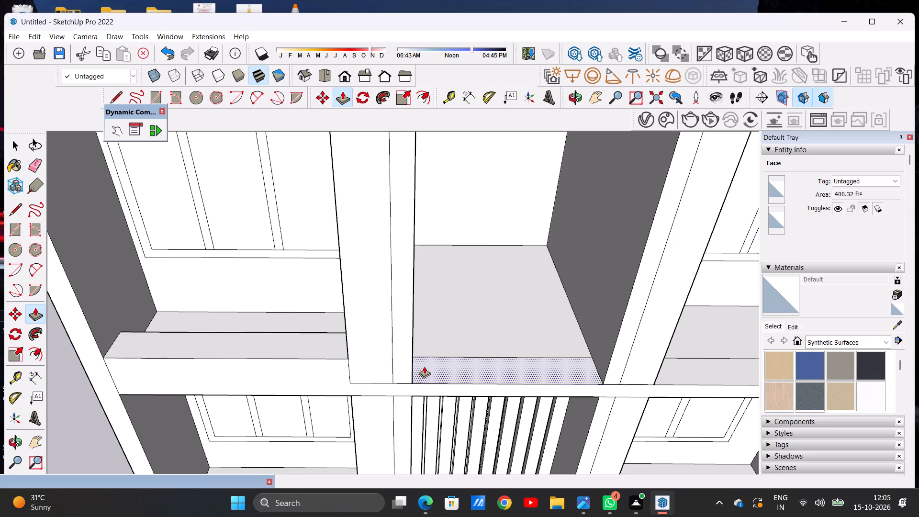
Push/Pull the front floor strips of the top storey's middle and right bays upward to match the left bay's parapet.
{"action": "left_click", "coordinate": [424, 367]}
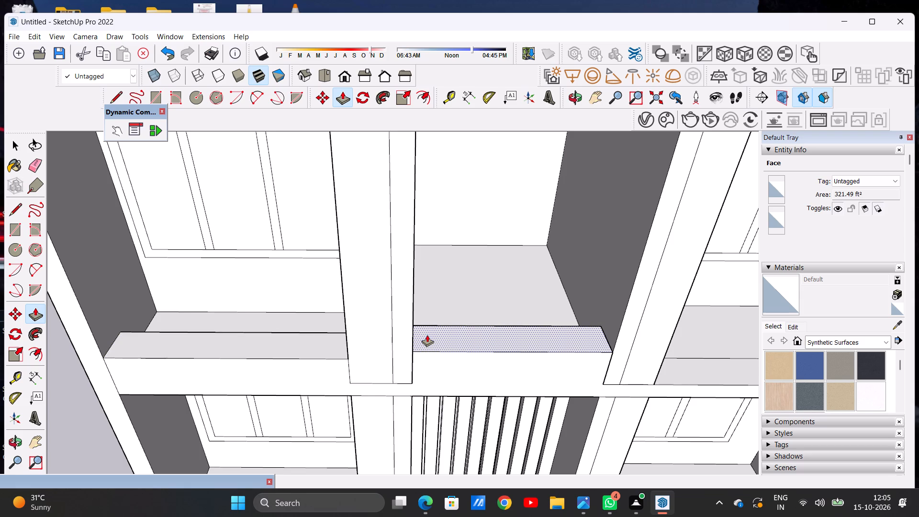
{"action": "left_click", "coordinate": [427, 335]}
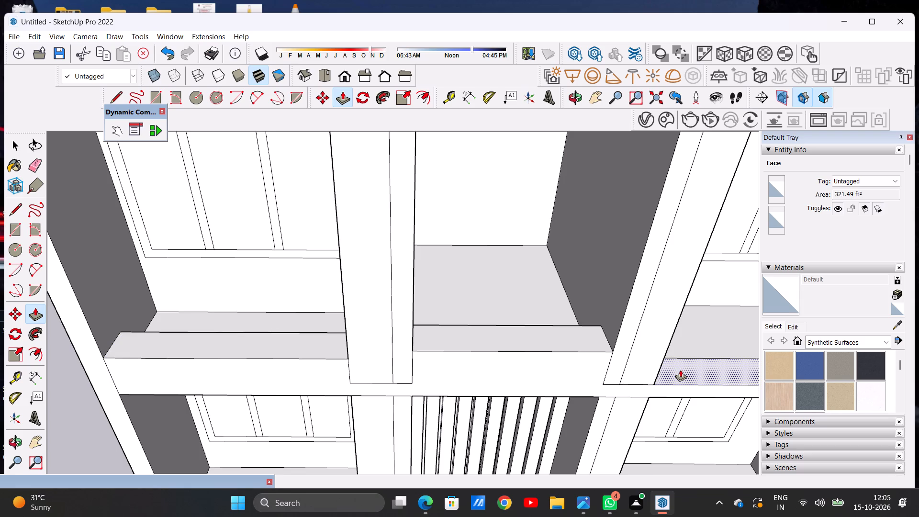
{"action": "left_click", "coordinate": [680, 370]}
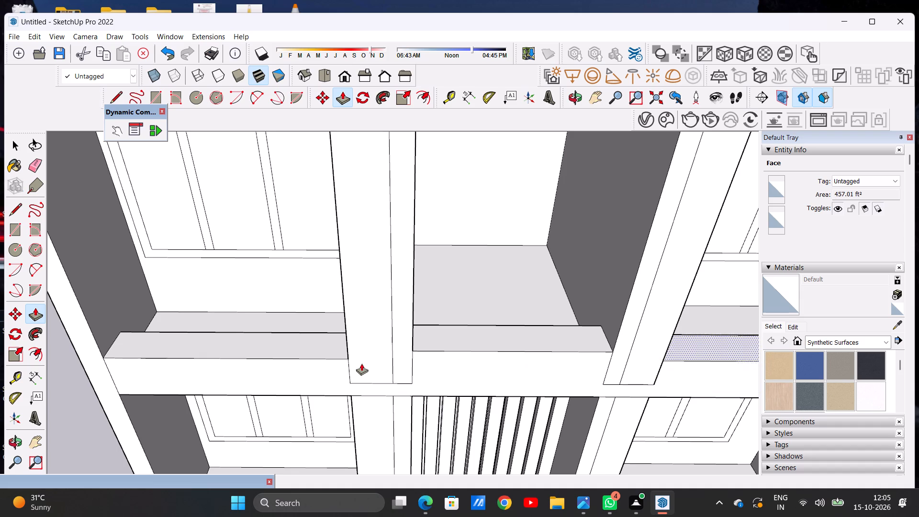
{"action": "left_click", "coordinate": [350, 363]}
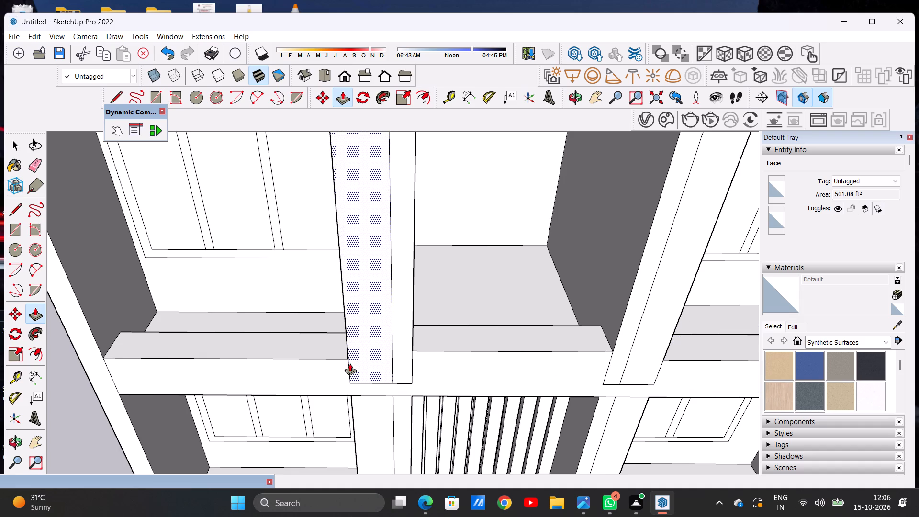
{"action": "key", "text": "space"}
Draw short vertical lines on both sides of the middle bay, joining the pillar corners to the slab's bottom edge.
{"action": "scroll", "coordinate": [352, 382], "scroll_direction": "down", "scroll_amount": 14}
{"action": "middle_click_drag", "start_coordinate": [431, 382], "coordinate": [436, 315]}
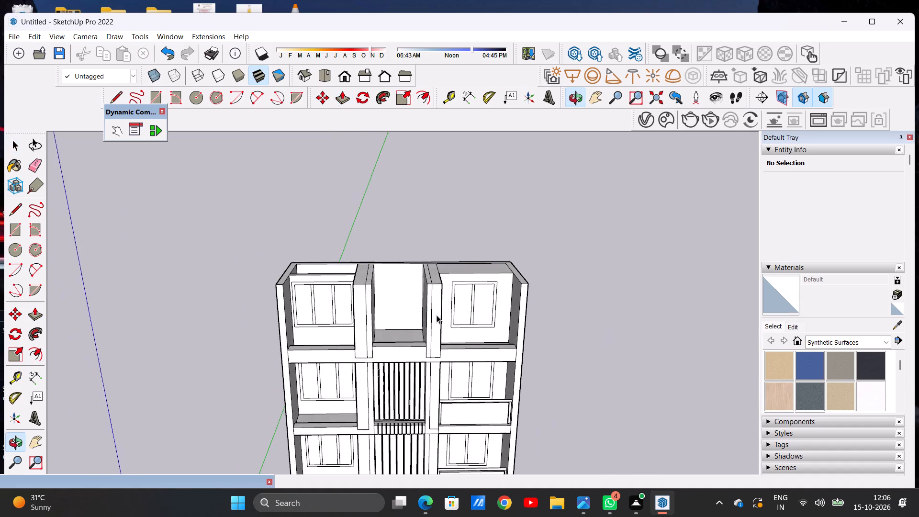
{"action": "scroll", "coordinate": [470, 343], "scroll_direction": "up", "scroll_amount": 8}
{"action": "middle_click_drag", "start_coordinate": [380, 365], "coordinate": [365, 355]}
{"action": "scroll", "coordinate": [268, 370], "scroll_direction": "up", "scroll_amount": 12}
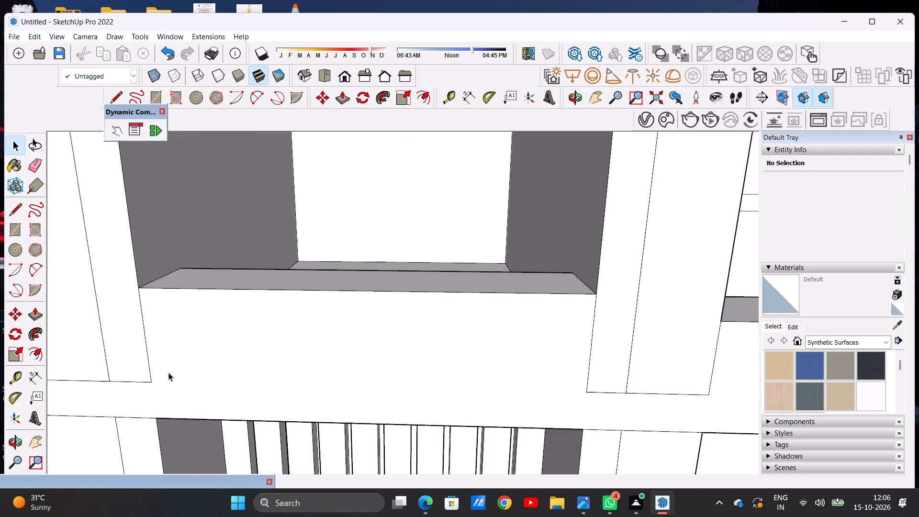
{"action": "key", "text": "l"}
{"action": "scroll", "coordinate": [158, 407], "scroll_direction": "up", "scroll_amount": 7}
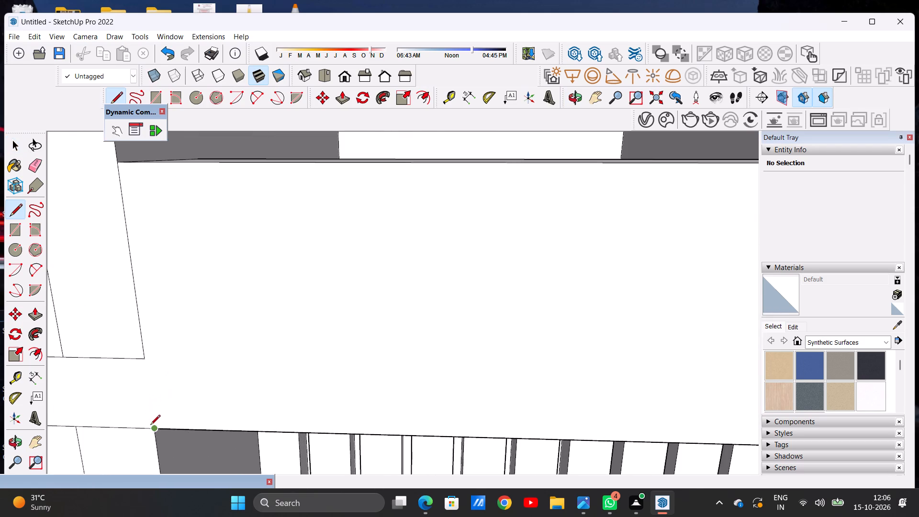
{"action": "left_click", "coordinate": [154, 427]}
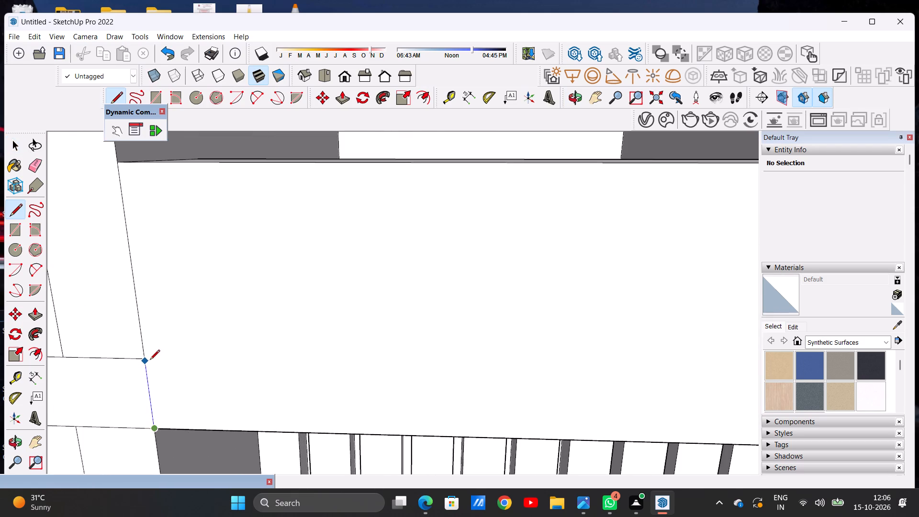
{"action": "left_click", "coordinate": [145, 360]}
{"action": "scroll", "coordinate": [314, 367], "scroll_direction": "down", "scroll_amount": 7}
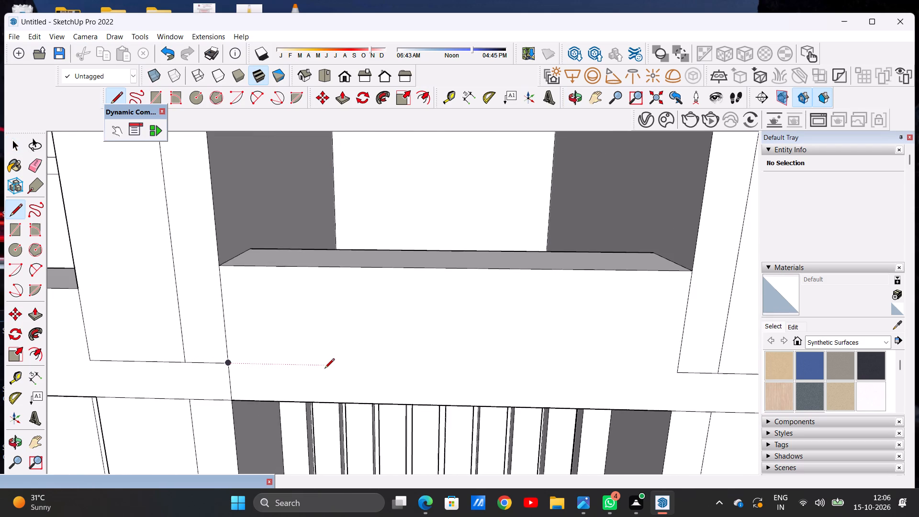
{"action": "key", "text": "space"}
{"action": "key", "text": "l"}
{"action": "scroll", "coordinate": [677, 387], "scroll_direction": "up", "scroll_amount": 8}
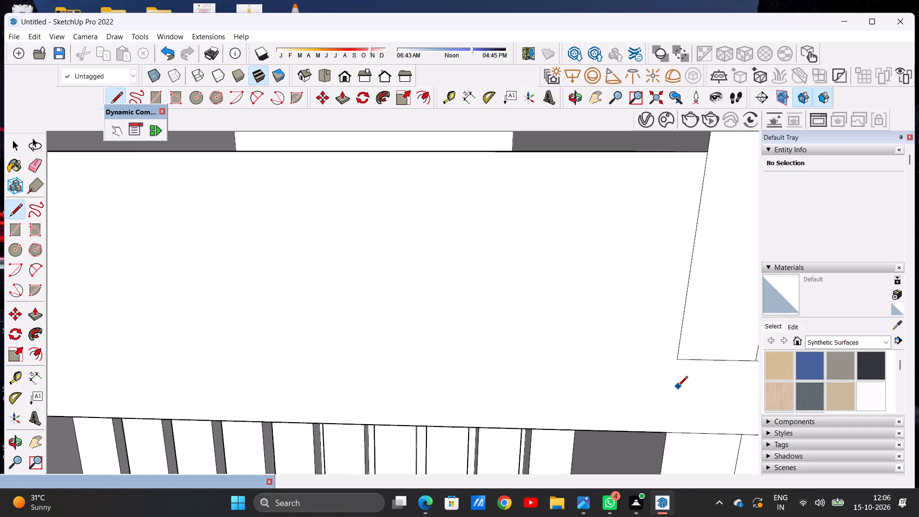
{"action": "left_click", "coordinate": [678, 360]}
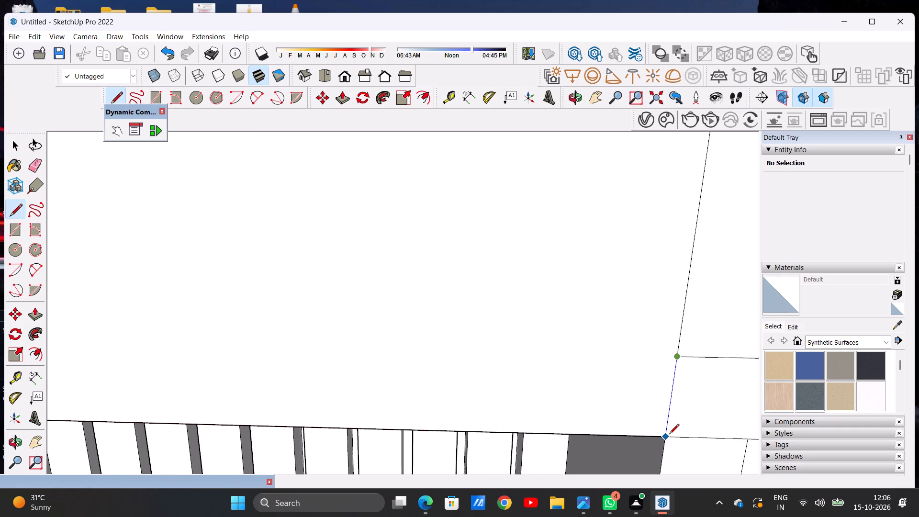
{"action": "left_click", "coordinate": [669, 437]}
{"action": "key", "text": "space"}
Erase the short horizontal edges at the base of the narrow pillar strips on both sides of the middle parapet.
{"action": "scroll", "coordinate": [407, 294], "scroll_direction": "down", "scroll_amount": 14}
{"action": "scroll", "coordinate": [262, 305], "scroll_direction": "up", "scroll_amount": 17}
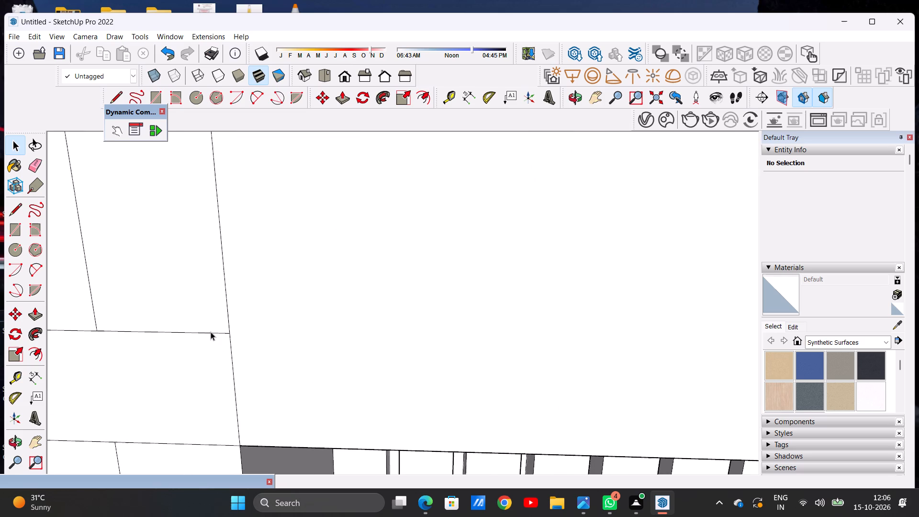
{"action": "key", "text": "e"}
{"action": "left_click_drag", "start_coordinate": [156, 326], "coordinate": [150, 349]}
{"action": "scroll", "coordinate": [354, 332], "scroll_direction": "down", "scroll_amount": 20}
{"action": "scroll", "coordinate": [354, 332], "scroll_direction": "down", "scroll_amount": 1}
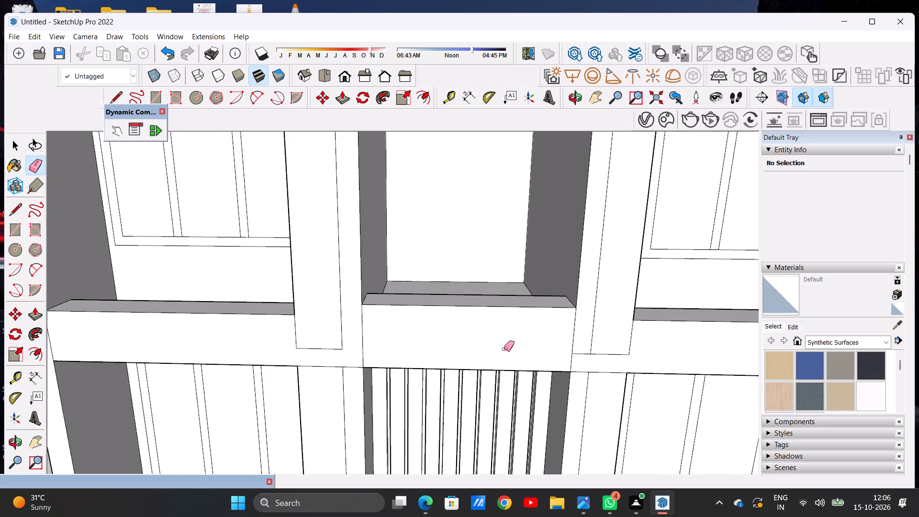
{"action": "scroll", "coordinate": [590, 362], "scroll_direction": "up", "scroll_amount": 6}
{"action": "left_click_drag", "start_coordinate": [581, 344], "coordinate": [584, 357]}
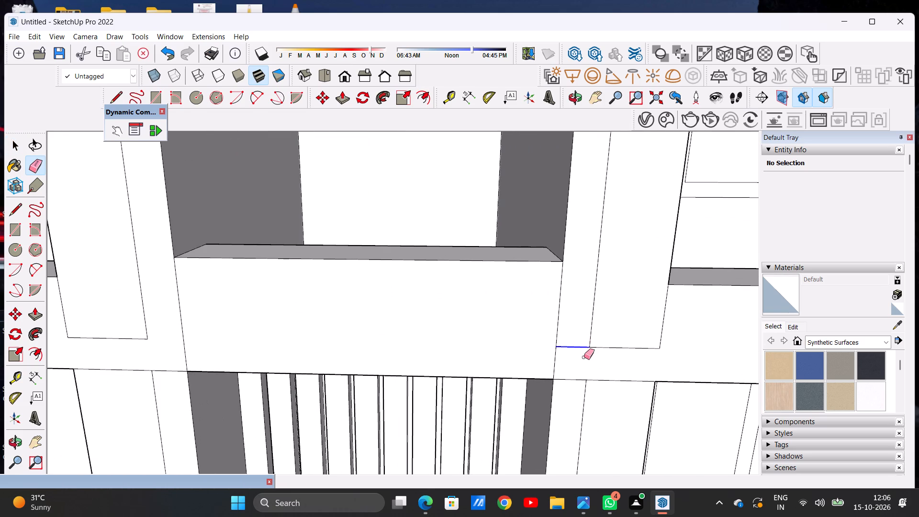
{"action": "key", "text": "space"}
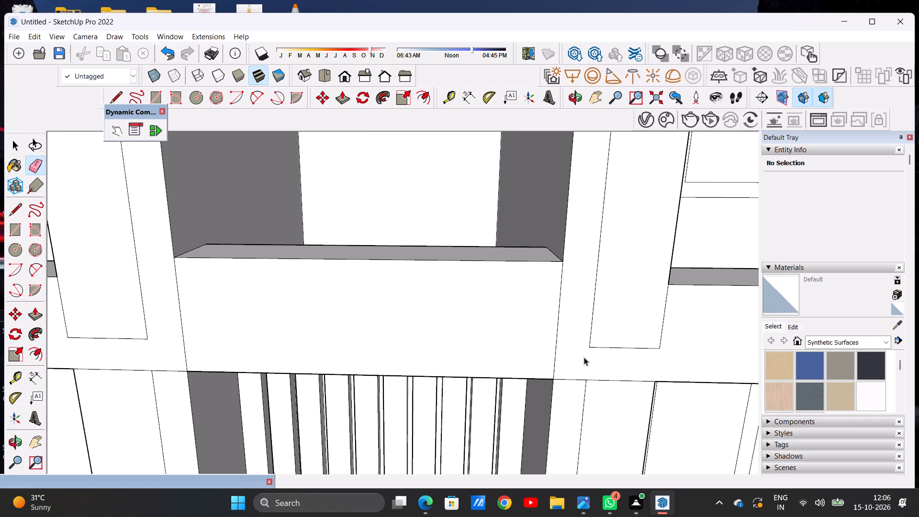
Examine the top storey's parapets, pillars and middle bay from the front and above against the floors below.
{"action": "scroll", "coordinate": [534, 370], "scroll_direction": "down", "scroll_amount": 10}
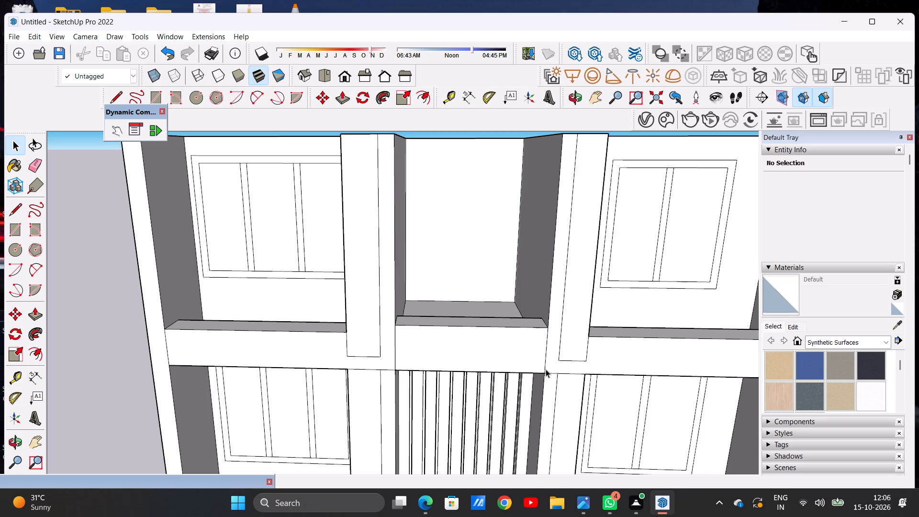
{"action": "scroll", "coordinate": [546, 369], "scroll_direction": "down", "scroll_amount": 7}
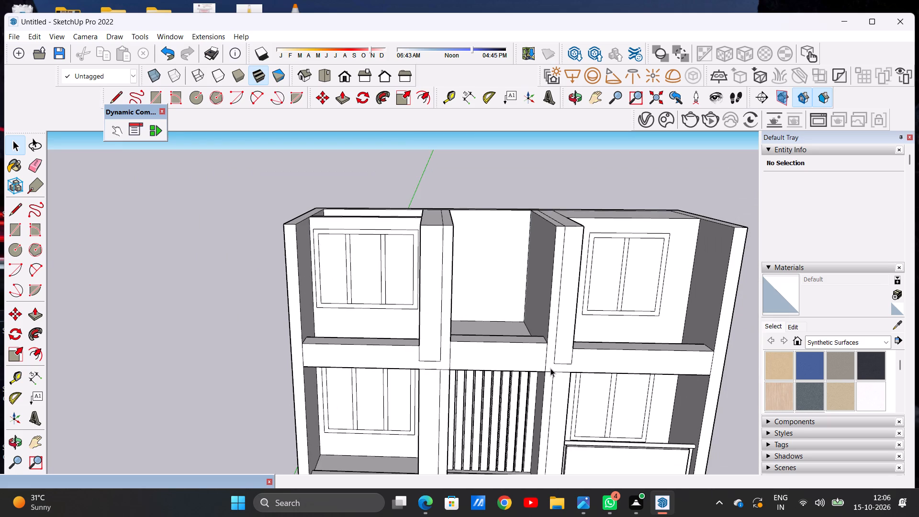
{"action": "scroll", "coordinate": [517, 337], "scroll_direction": "down", "scroll_amount": 6}
{"action": "scroll", "coordinate": [471, 278], "scroll_direction": "down", "scroll_amount": 1}
{"action": "scroll", "coordinate": [471, 278], "scroll_direction": "up", "scroll_amount": 7}
{"action": "middle_click_drag", "start_coordinate": [489, 335], "coordinate": [415, 318]}
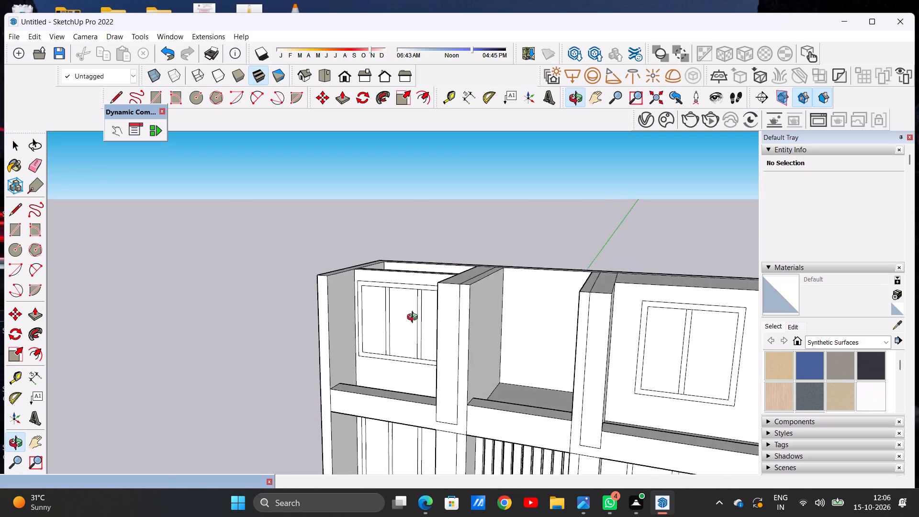
{"action": "middle_click_drag", "start_coordinate": [415, 318], "coordinate": [469, 339]}
{"action": "scroll", "coordinate": [363, 318], "scroll_direction": "down", "scroll_amount": 7}
{"action": "middle_click_drag", "start_coordinate": [481, 317], "coordinate": [459, 325]}
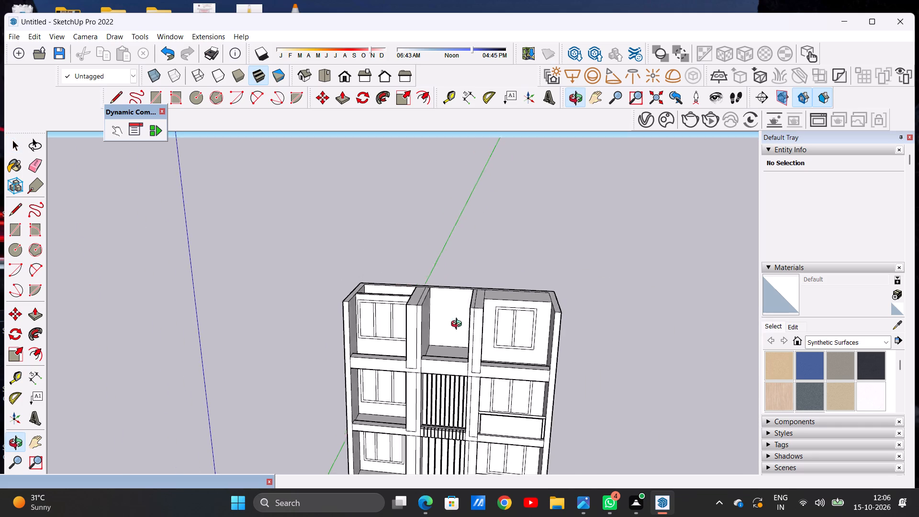
{"action": "middle_click_drag", "start_coordinate": [459, 325], "coordinate": [430, 364]}
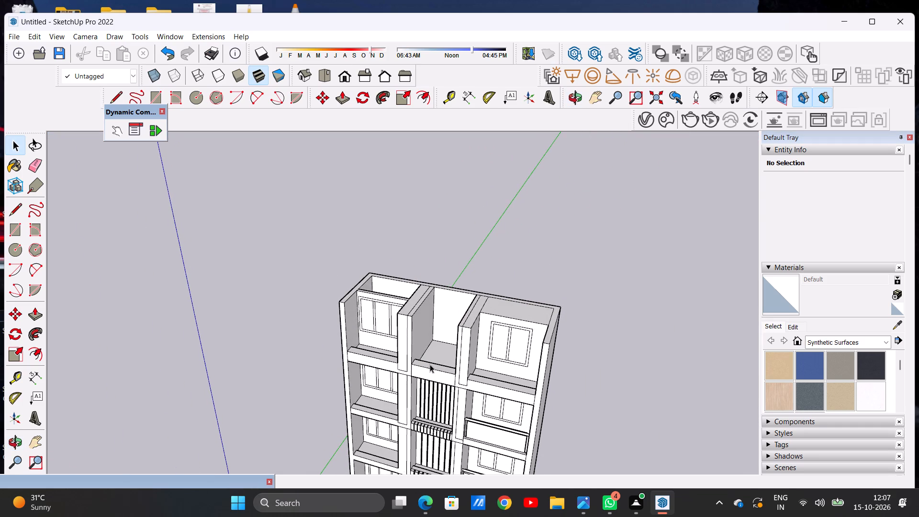
{"action": "scroll", "coordinate": [446, 281], "scroll_direction": "down", "scroll_amount": 6}
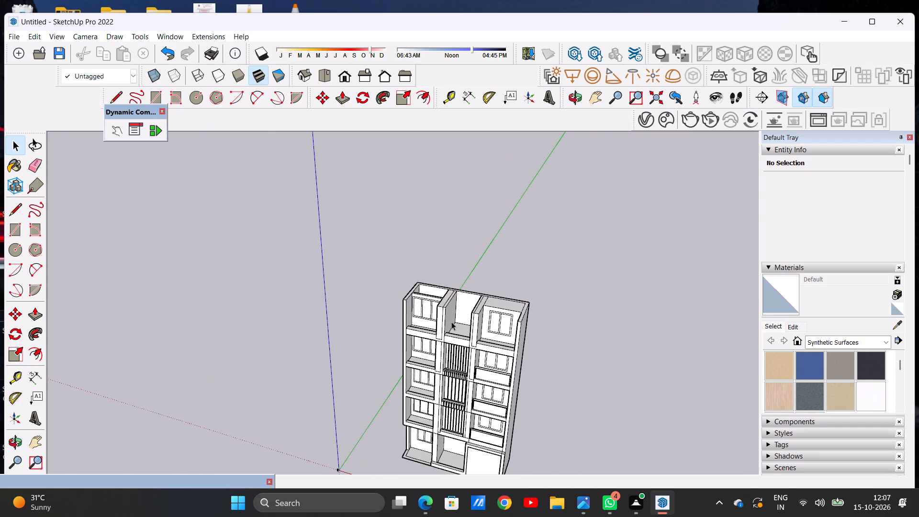
Push/Pull the back wall of the top storey's middle bay forward to reduce the depth of its recess.
{"action": "scroll", "coordinate": [451, 322], "scroll_direction": "up", "scroll_amount": 14}
{"action": "middle_click_drag", "start_coordinate": [431, 291], "coordinate": [430, 332]}
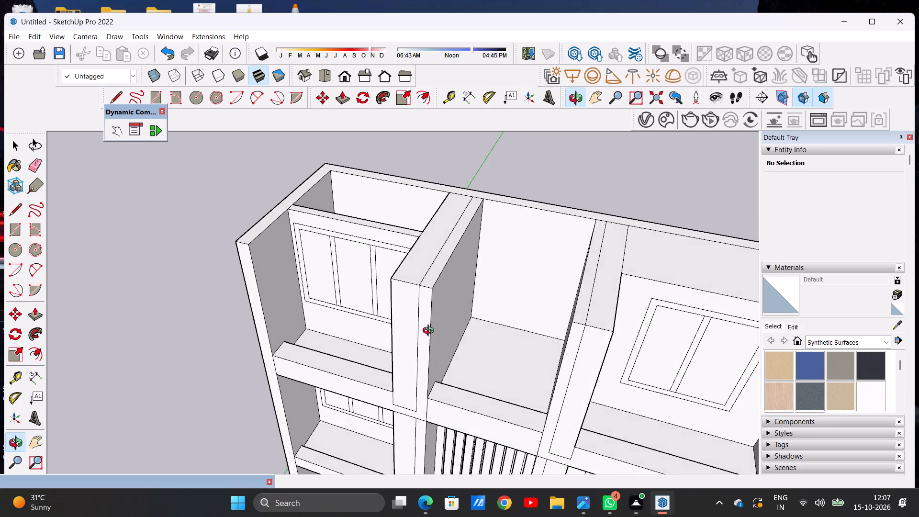
{"action": "middle_click_drag", "start_coordinate": [430, 332], "coordinate": [431, 343]}
{"action": "scroll", "coordinate": [506, 271], "scroll_direction": "up", "scroll_amount": 2}
{"action": "key", "text": "p"}
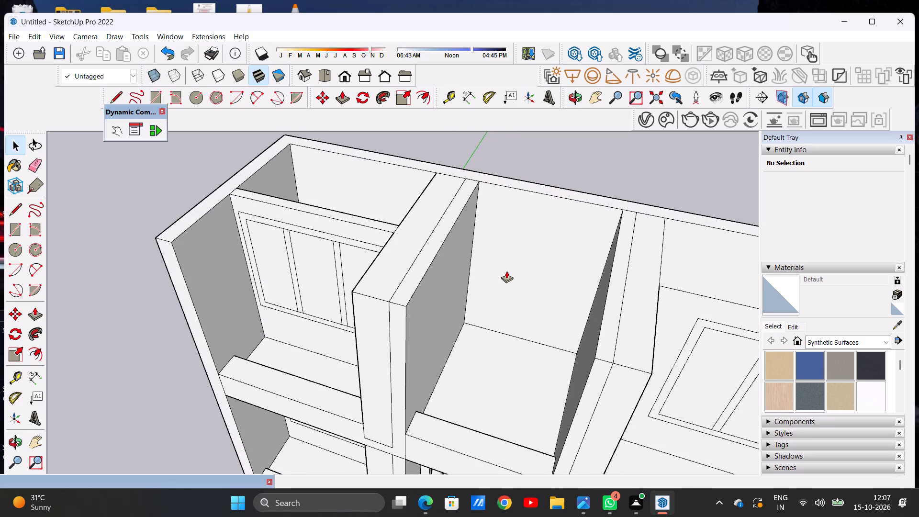
{"action": "scroll", "coordinate": [507, 254], "scroll_direction": "up", "scroll_amount": 4}
{"action": "left_click", "coordinate": [511, 236]}
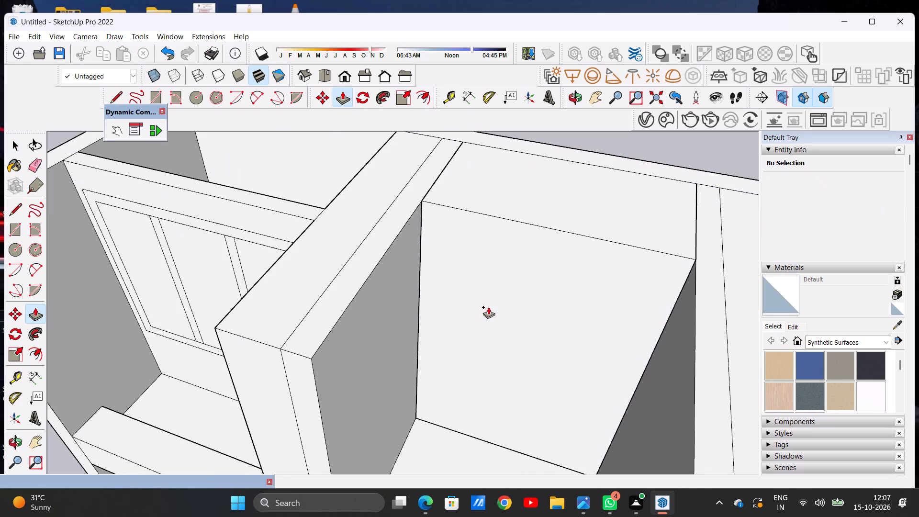
{"action": "scroll", "coordinate": [484, 300], "scroll_direction": "down", "scroll_amount": 9}
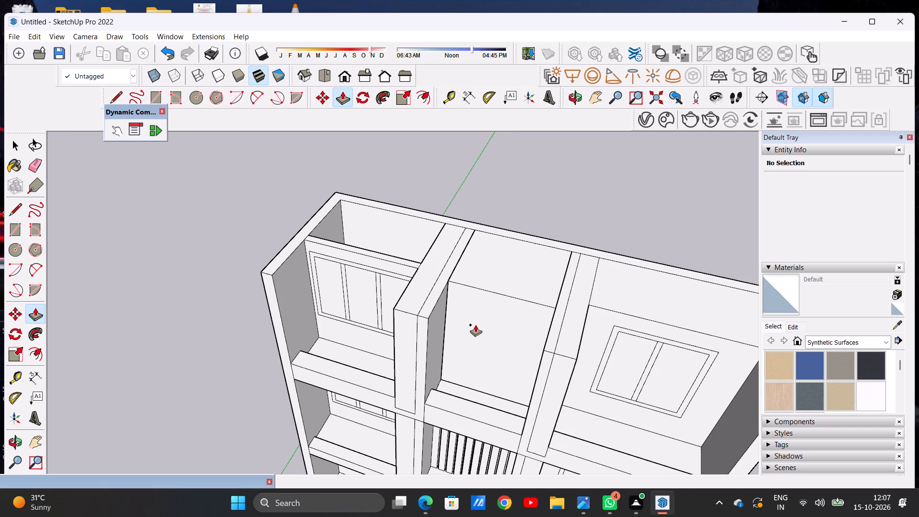
{"action": "left_click", "coordinate": [475, 325]}
{"action": "key", "text": "space"}
Examine the middle bay's wall position relative to the side bays from the front, below and above.
{"action": "scroll", "coordinate": [475, 325], "scroll_direction": "down", "scroll_amount": 8}
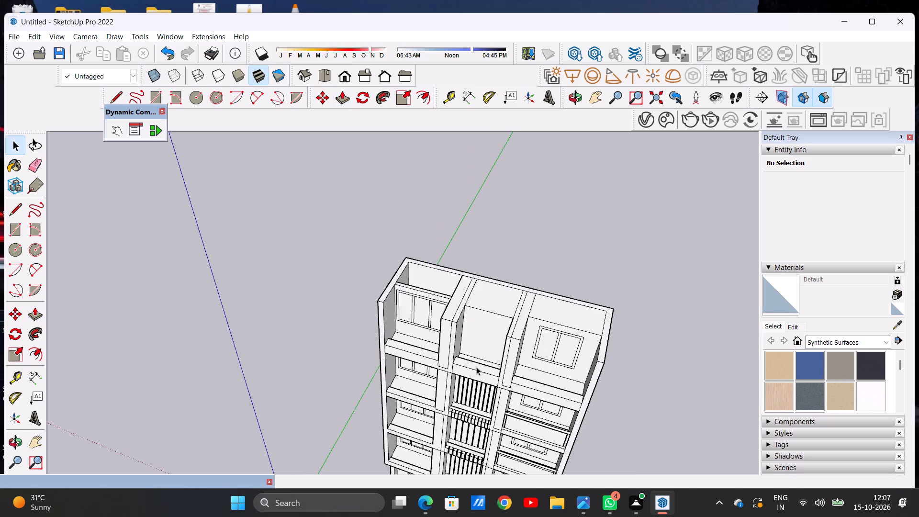
{"action": "middle_click_drag", "start_coordinate": [472, 375], "coordinate": [516, 278]}
{"action": "middle_click_drag", "start_coordinate": [484, 341], "coordinate": [499, 235]}
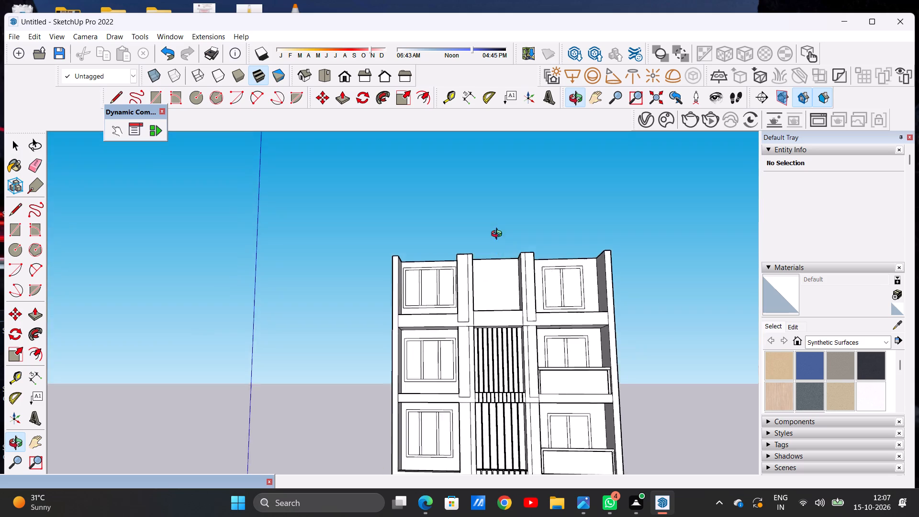
{"action": "middle_click_drag", "start_coordinate": [499, 235], "coordinate": [493, 390]}
{"action": "scroll", "coordinate": [496, 311], "scroll_direction": "up", "scroll_amount": 8}
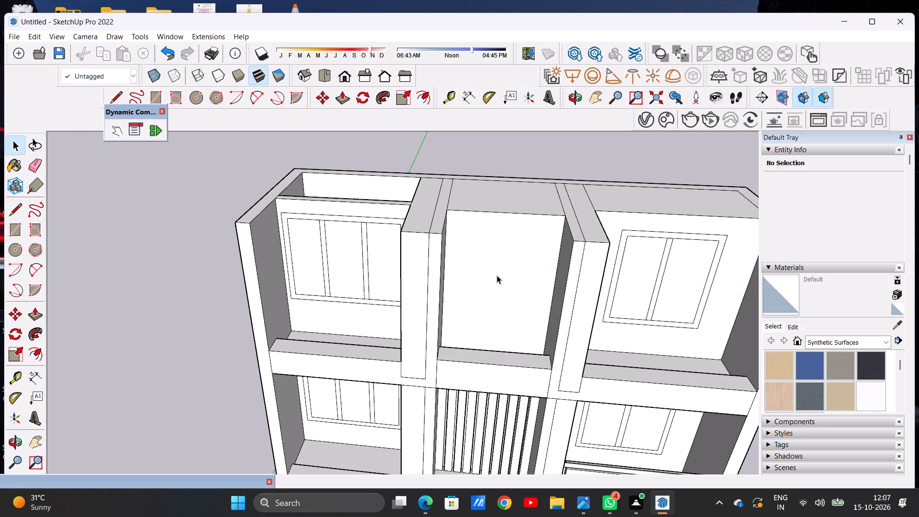
{"action": "scroll", "coordinate": [497, 275], "scroll_direction": "down", "scroll_amount": 7}
{"action": "scroll", "coordinate": [502, 298], "scroll_direction": "up", "scroll_amount": 7}
{"action": "middle_click_drag", "start_coordinate": [494, 322], "coordinate": [489, 404]}
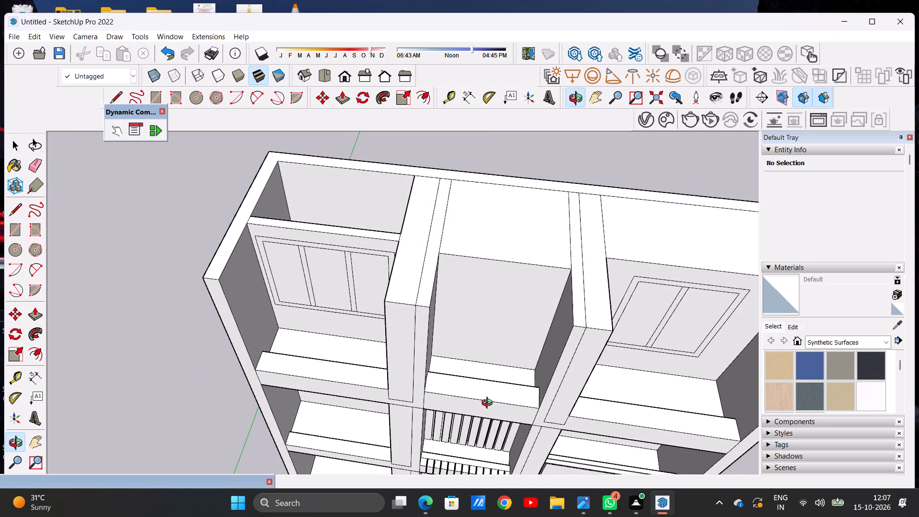
Push/Pull the top face of the top storey's middle parapet down to reduce the parapet's height.
{"action": "middle_click_drag", "start_coordinate": [489, 404], "coordinate": [500, 394]}
{"action": "scroll", "coordinate": [501, 394], "scroll_direction": "up", "scroll_amount": 8}
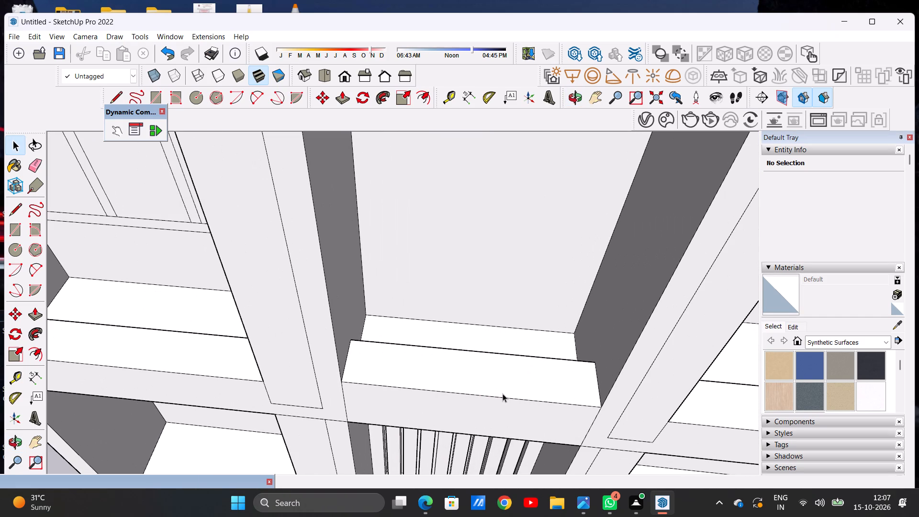
{"action": "key", "text": "p"}
{"action": "left_click", "coordinate": [505, 383]}
{"action": "left_click", "coordinate": [505, 405]}
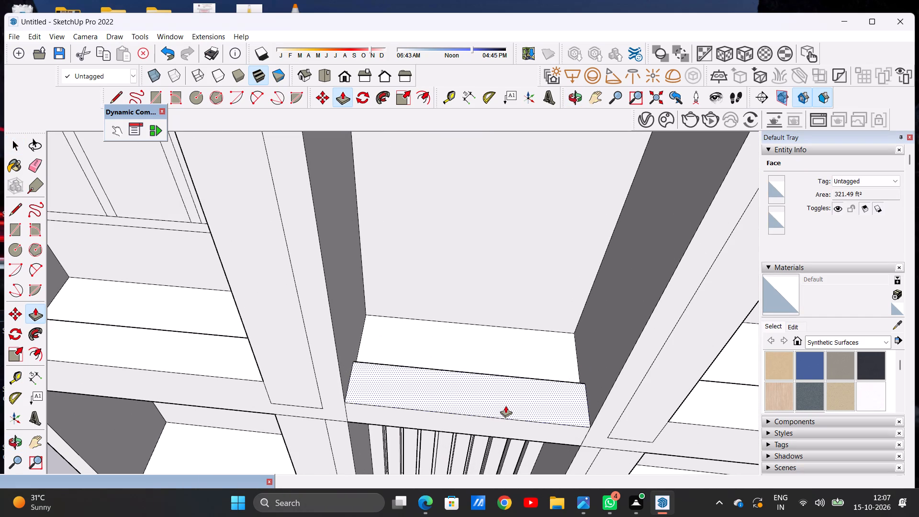
{"action": "key", "text": "space"}
Draw a vertical line from floor to top on the top storey's middle bay back wall, marking off a narrow strip beside the pillar.
{"action": "scroll", "coordinate": [484, 375], "scroll_direction": "down", "scroll_amount": 6}
{"action": "middle_click_drag", "start_coordinate": [480, 389], "coordinate": [478, 324]}
{"action": "scroll", "coordinate": [475, 334], "scroll_direction": "down", "scroll_amount": 7}
{"action": "middle_click_drag", "start_coordinate": [462, 280], "coordinate": [470, 234]}
{"action": "scroll", "coordinate": [461, 254], "scroll_direction": "up", "scroll_amount": 7}
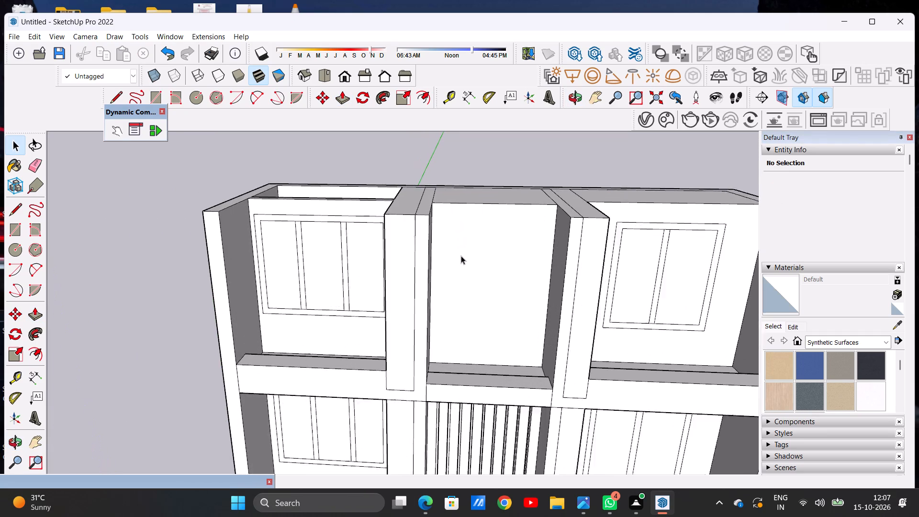
{"action": "scroll", "coordinate": [461, 256], "scroll_direction": "up", "scroll_amount": 1}
{"action": "key", "text": "l"}
{"action": "scroll", "coordinate": [468, 310], "scroll_direction": "up", "scroll_amount": 2}
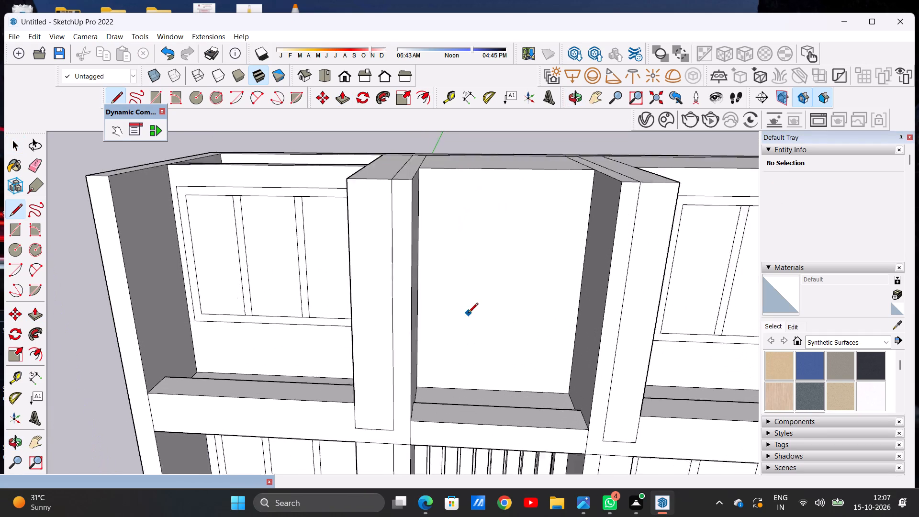
{"action": "scroll", "coordinate": [468, 314], "scroll_direction": "up", "scroll_amount": 2}
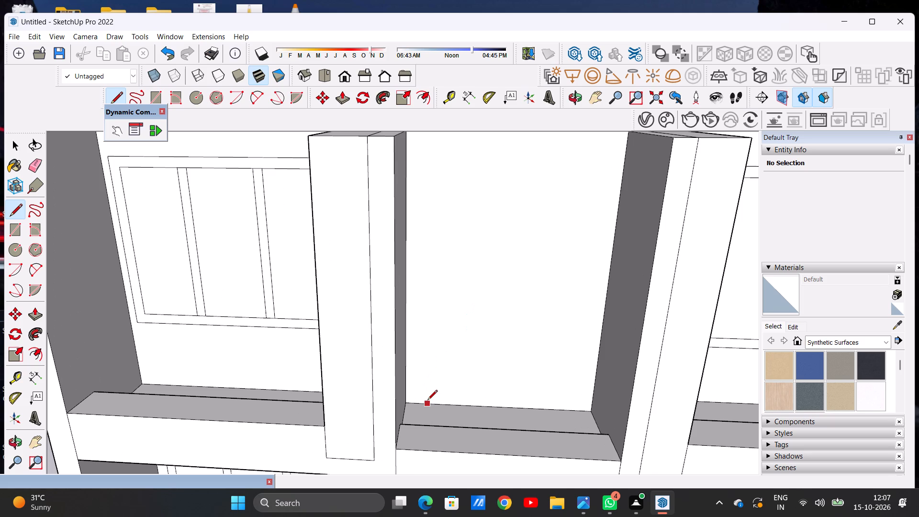
{"action": "left_click", "coordinate": [427, 401]}
{"action": "scroll", "coordinate": [428, 299], "scroll_direction": "down", "scroll_amount": 9}
{"action": "scroll", "coordinate": [430, 250], "scroll_direction": "up", "scroll_amount": 2}
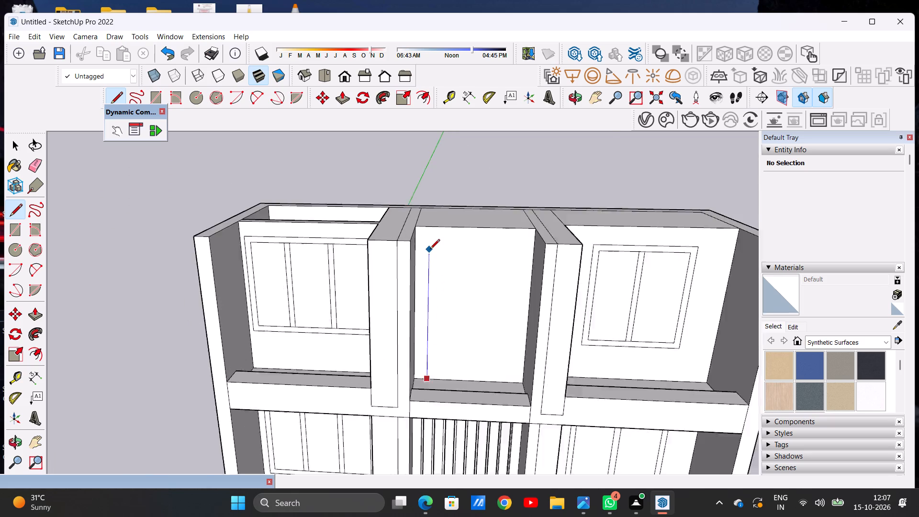
{"action": "scroll", "coordinate": [430, 250], "scroll_direction": "up", "scroll_amount": 9}
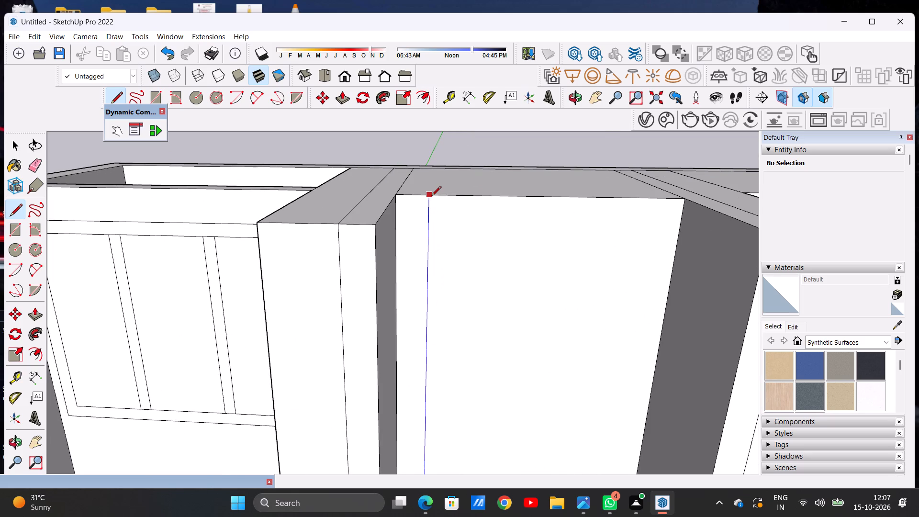
{"action": "left_click", "coordinate": [431, 197]}
{"action": "key", "text": "space"}
Copy the narrow strip sideways with a thin gap and array it 6 times across the middle bay's back wall.
{"action": "scroll", "coordinate": [418, 301], "scroll_direction": "down", "scroll_amount": 12}
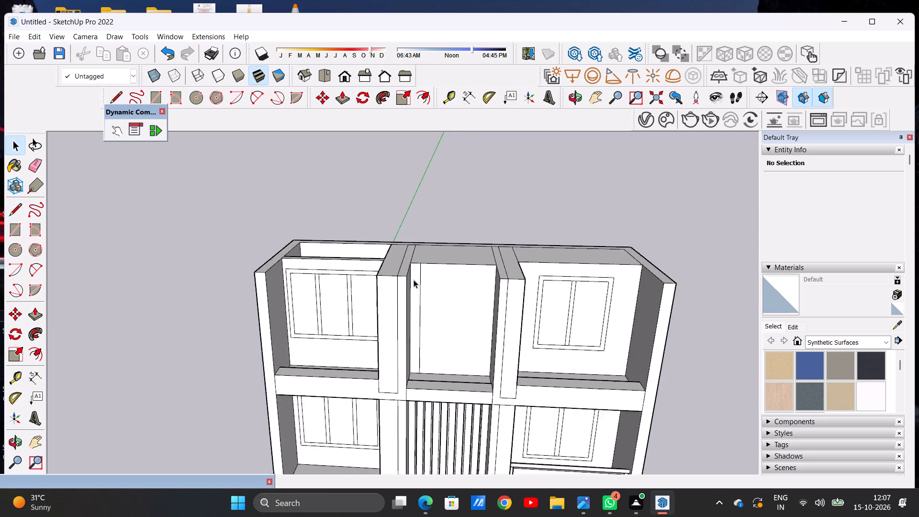
{"action": "scroll", "coordinate": [414, 280], "scroll_direction": "down", "scroll_amount": 2}
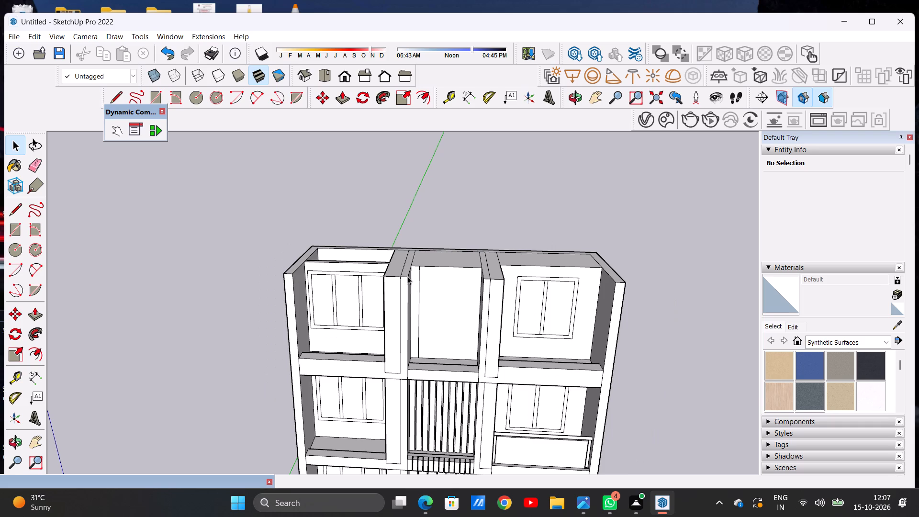
{"action": "scroll", "coordinate": [422, 364], "scroll_direction": "up", "scroll_amount": 12}
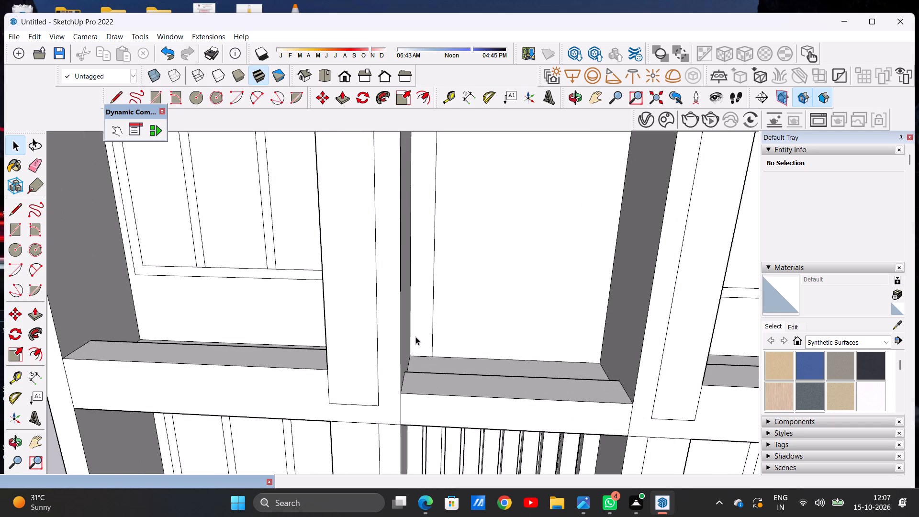
{"action": "double_click", "coordinate": [418, 336]}
{"action": "key", "text": "m"}
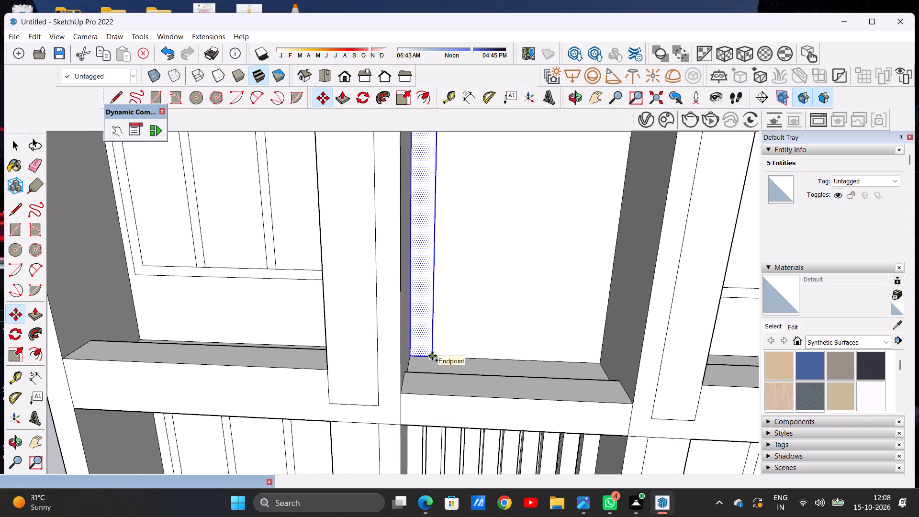
{"action": "left_click", "coordinate": [432, 356]}
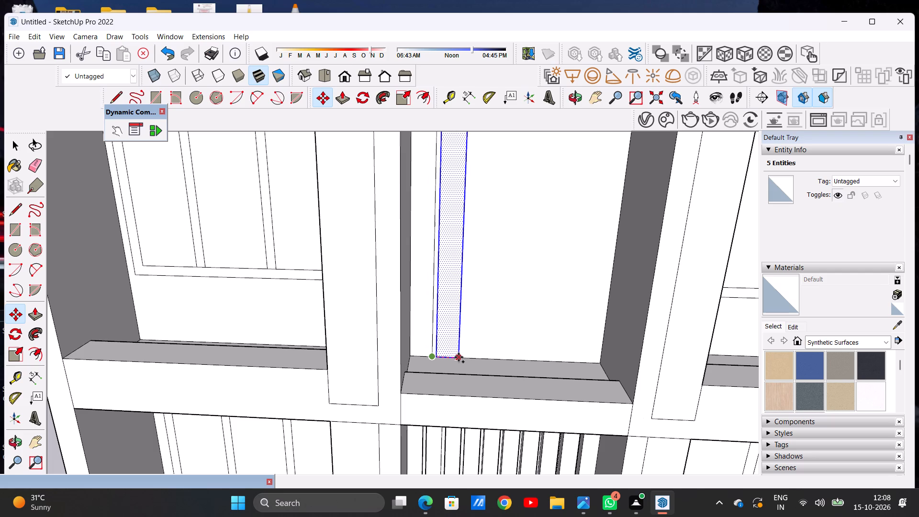
{"action": "left_click", "coordinate": [459, 357]}
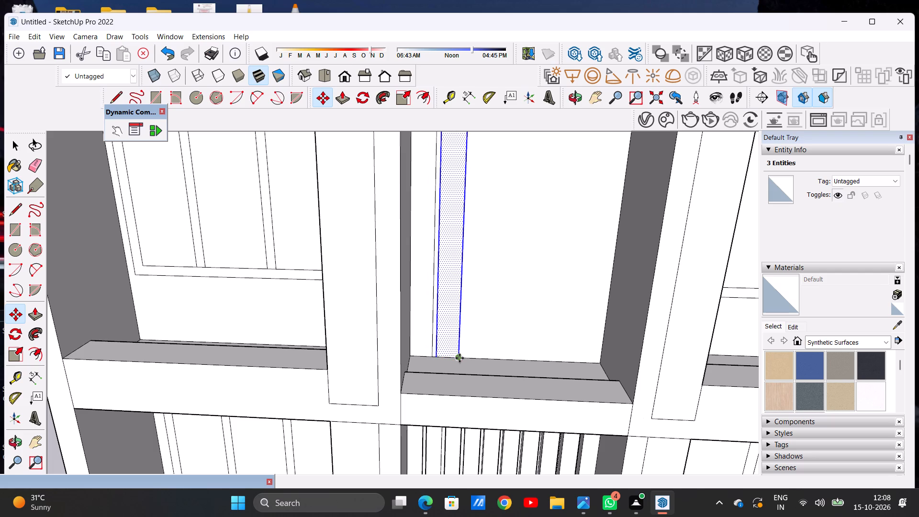
{"action": "key", "text": "shift+asterisk"}
{"action": "key", "text": "6"}
{"action": "key", "text": "Return"}
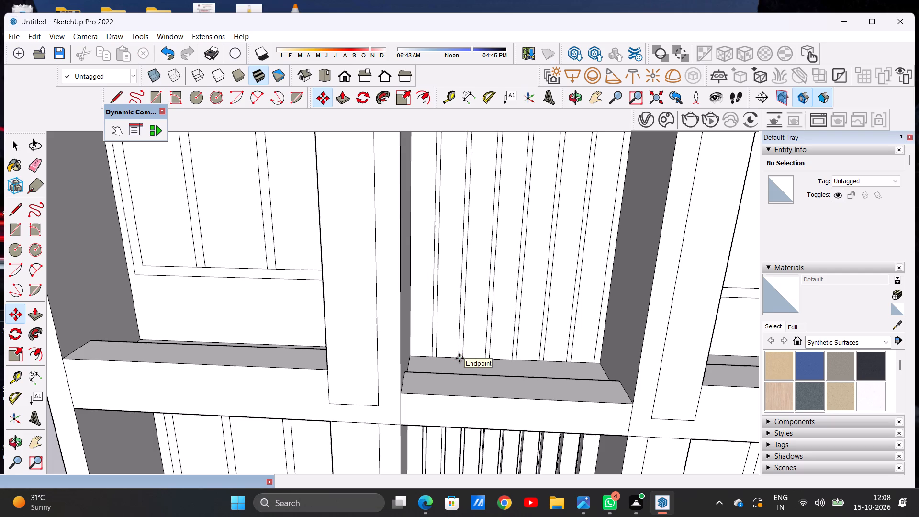
{"action": "key", "text": "space"}
Examine the strip layout on the top storey's middle bay wall against the slatted bay of the floor below.
{"action": "scroll", "coordinate": [430, 318], "scroll_direction": "down", "scroll_amount": 15}
{"action": "scroll", "coordinate": [479, 303], "scroll_direction": "up", "scroll_amount": 5}
{"action": "middle_click_drag", "start_coordinate": [489, 321], "coordinate": [480, 316]}
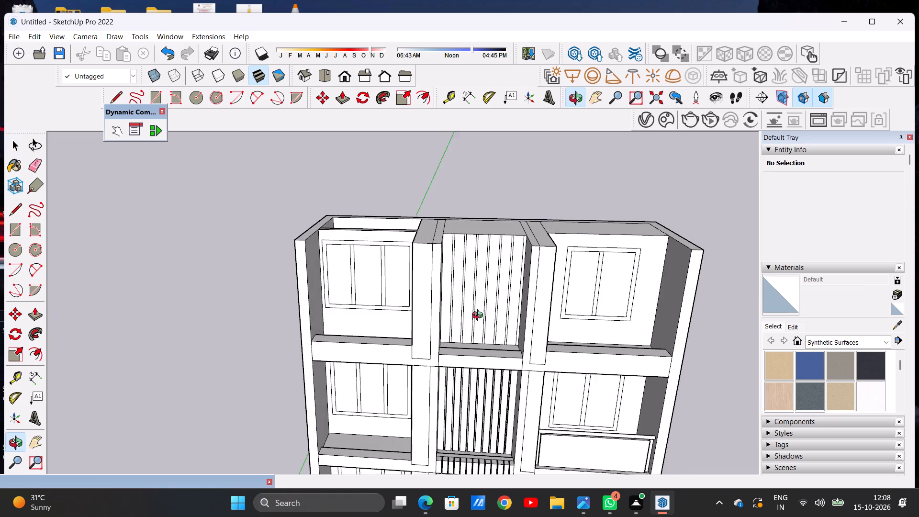
{"action": "middle_click_drag", "start_coordinate": [480, 316], "coordinate": [474, 270]}
{"action": "scroll", "coordinate": [457, 256], "scroll_direction": "up", "scroll_amount": 6}
{"action": "middle_click_drag", "start_coordinate": [503, 234], "coordinate": [497, 281]}
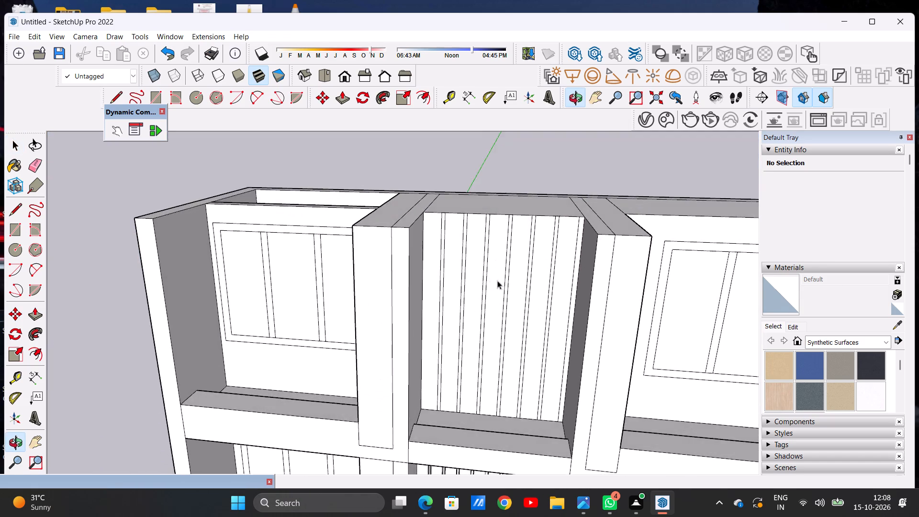
{"action": "scroll", "coordinate": [507, 278], "scroll_direction": "down", "scroll_amount": 6}
{"action": "scroll", "coordinate": [528, 241], "scroll_direction": "up", "scroll_amount": 6}
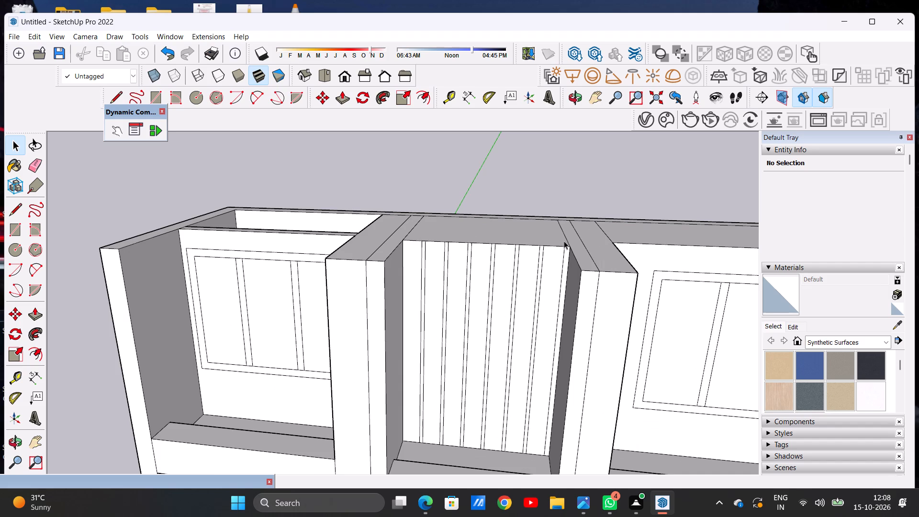
{"action": "scroll", "coordinate": [627, 236], "scroll_direction": "down", "scroll_amount": 6}
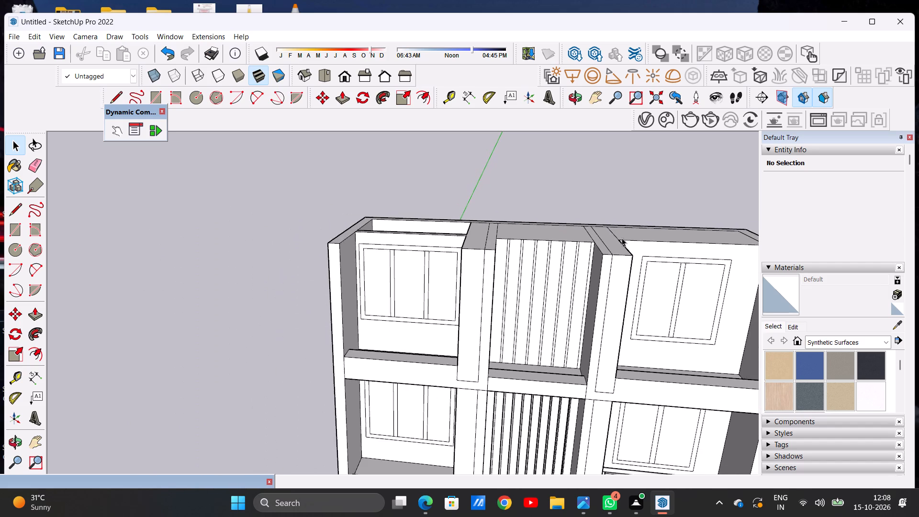
Push/Pull the first five vertical strips of the top storey's middle bay forward to an equal depth as raised slats.
{"action": "scroll", "coordinate": [577, 291], "scroll_direction": "up", "scroll_amount": 5}
{"action": "middle_click_drag", "start_coordinate": [573, 310], "coordinate": [540, 390]}
{"action": "scroll", "coordinate": [559, 324], "scroll_direction": "up", "scroll_amount": 3}
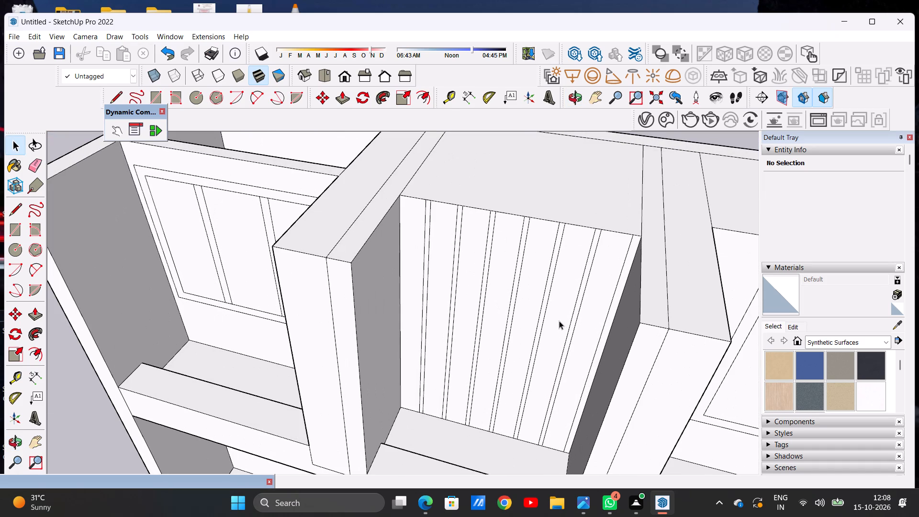
{"action": "key", "text": "p"}
{"action": "scroll", "coordinate": [416, 209], "scroll_direction": "up", "scroll_amount": 5}
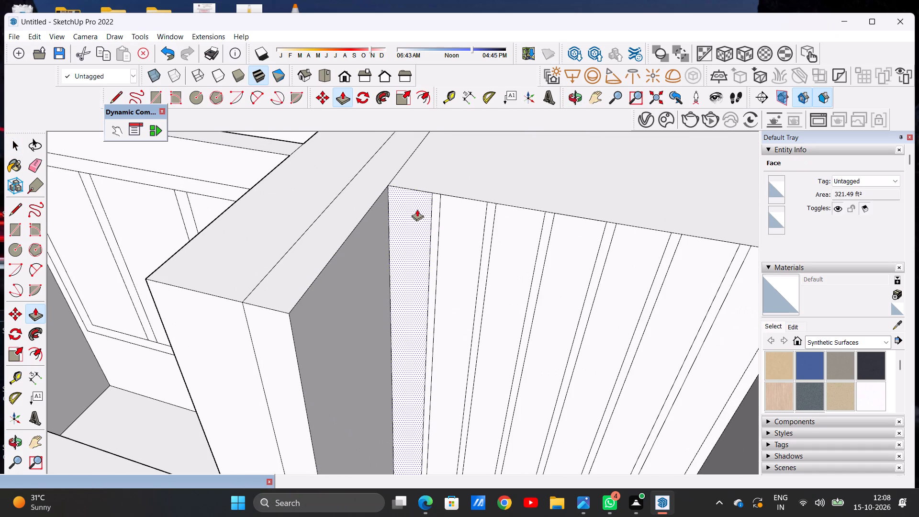
{"action": "left_click", "coordinate": [417, 209]}
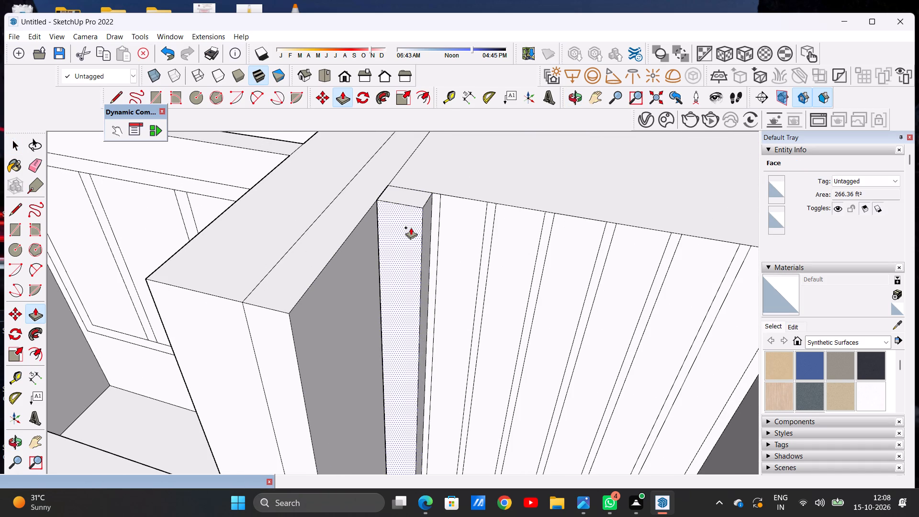
{"action": "left_click", "coordinate": [411, 227]}
{"action": "left_click", "coordinate": [451, 208]}
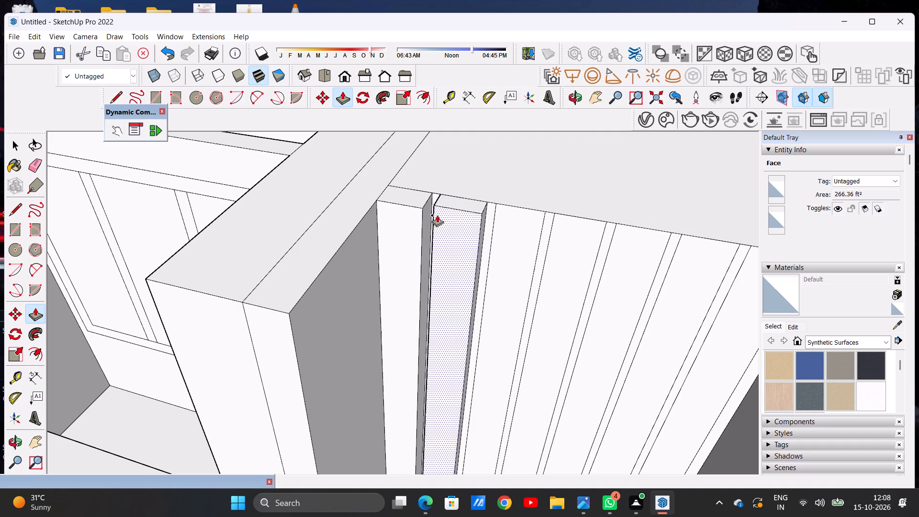
{"action": "left_click", "coordinate": [425, 214]}
{"action": "left_click", "coordinate": [504, 214]}
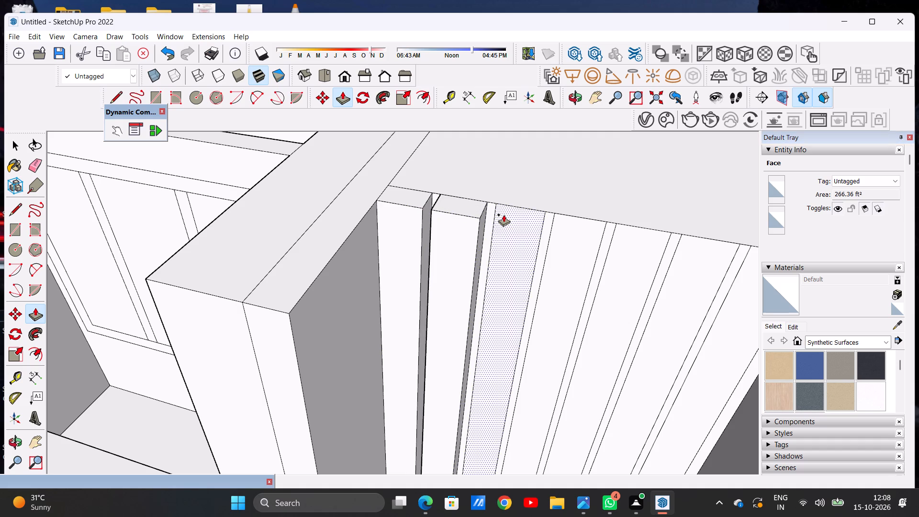
{"action": "left_click", "coordinate": [479, 221]}
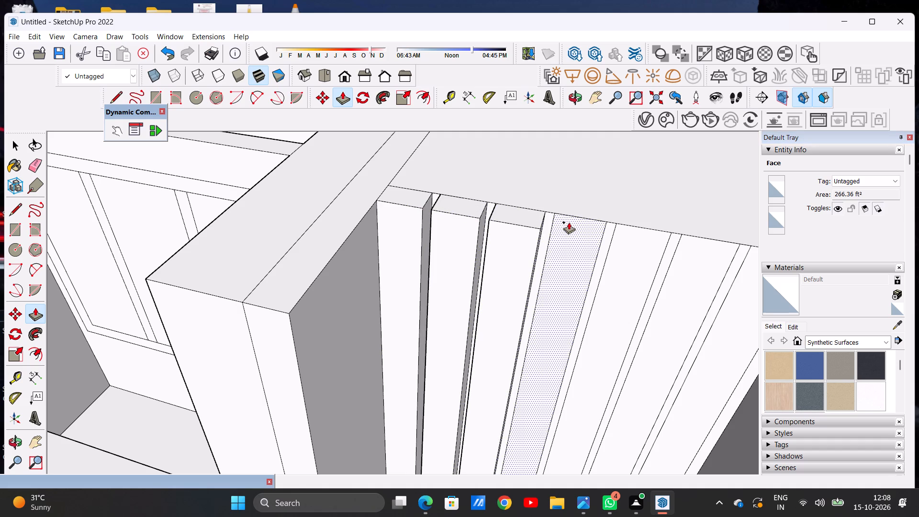
{"action": "left_click", "coordinate": [569, 222]}
{"action": "left_click", "coordinate": [537, 231]}
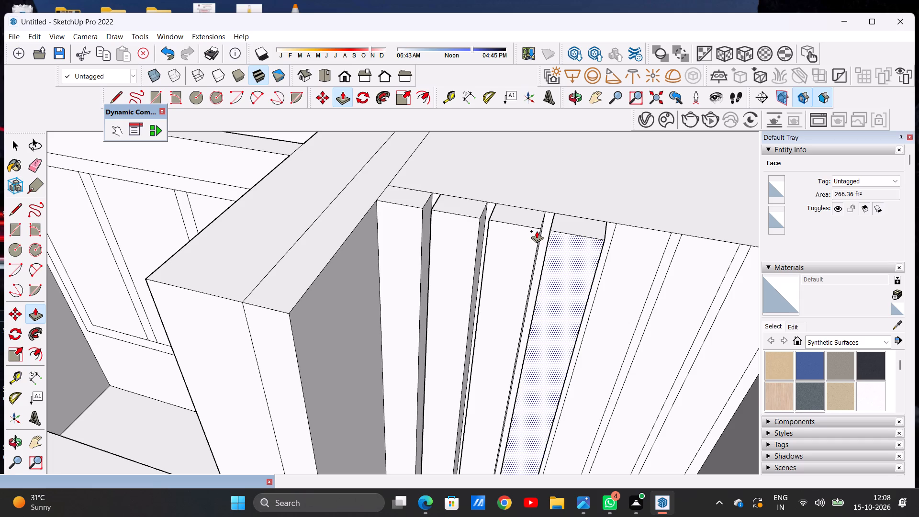
{"action": "left_click", "coordinate": [633, 236]}
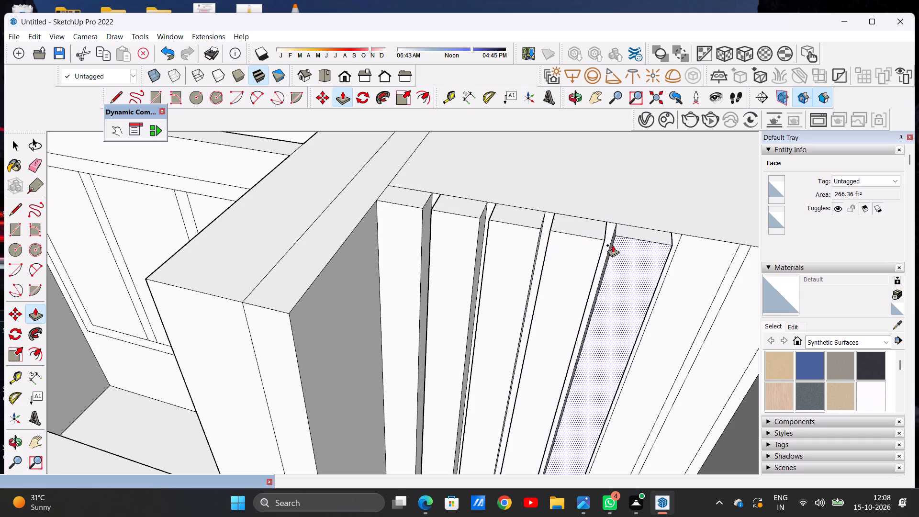
{"action": "left_click", "coordinate": [605, 243]}
Push/Pull the remaining two vertical strips of the middle bay forward to match the depth of the other slats.
{"action": "scroll", "coordinate": [516, 247], "scroll_direction": "down", "scroll_amount": 11}
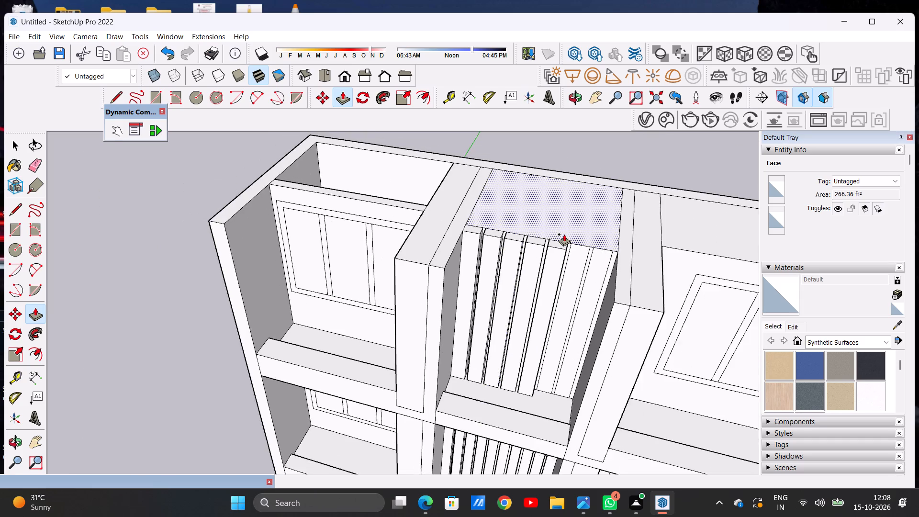
{"action": "scroll", "coordinate": [564, 234], "scroll_direction": "up", "scroll_amount": 13}
{"action": "left_click", "coordinate": [582, 261]}
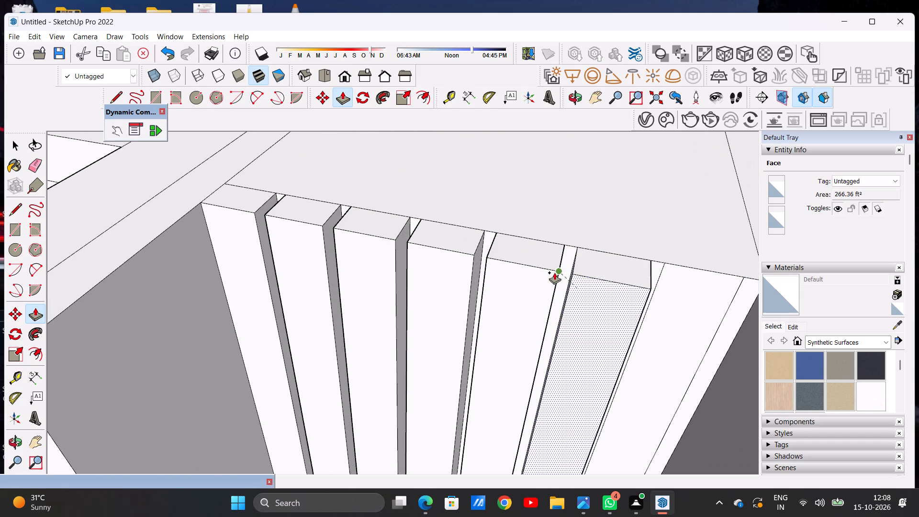
{"action": "left_click", "coordinate": [554, 272]}
{"action": "scroll", "coordinate": [550, 270], "scroll_direction": "down", "scroll_amount": 7}
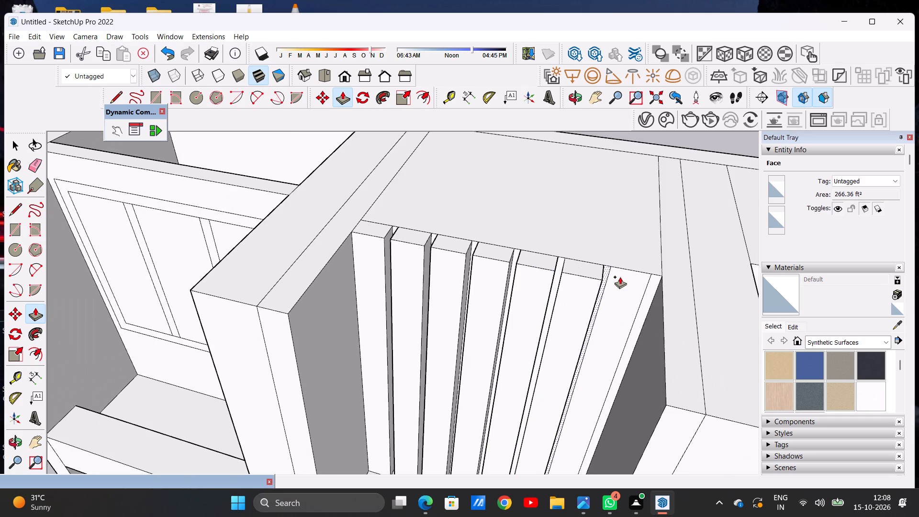
{"action": "scroll", "coordinate": [620, 277], "scroll_direction": "up", "scroll_amount": 6}
{"action": "left_click", "coordinate": [620, 277]}
{"action": "left_click", "coordinate": [588, 288]}
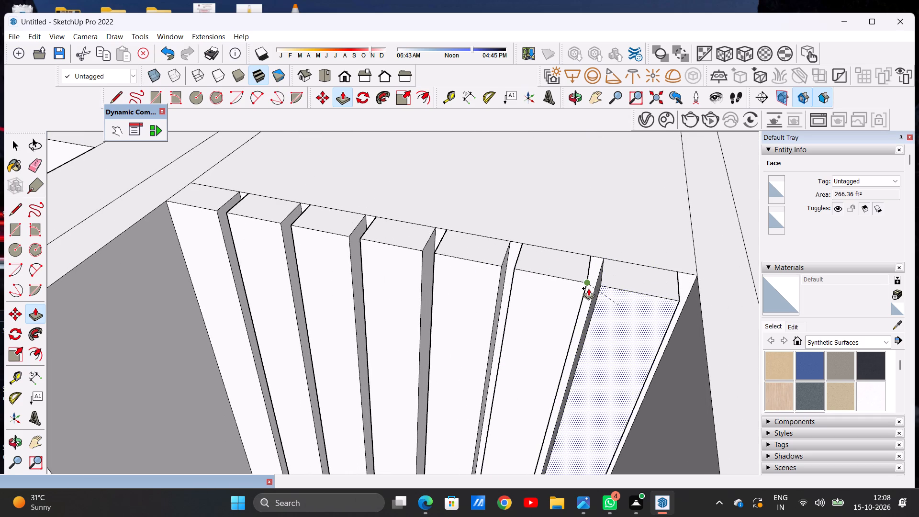
{"action": "key", "text": "space"}
Examine the top storey's slatted middle bay from above and the front against the floors below.
{"action": "scroll", "coordinate": [578, 332], "scroll_direction": "down", "scroll_amount": 17}
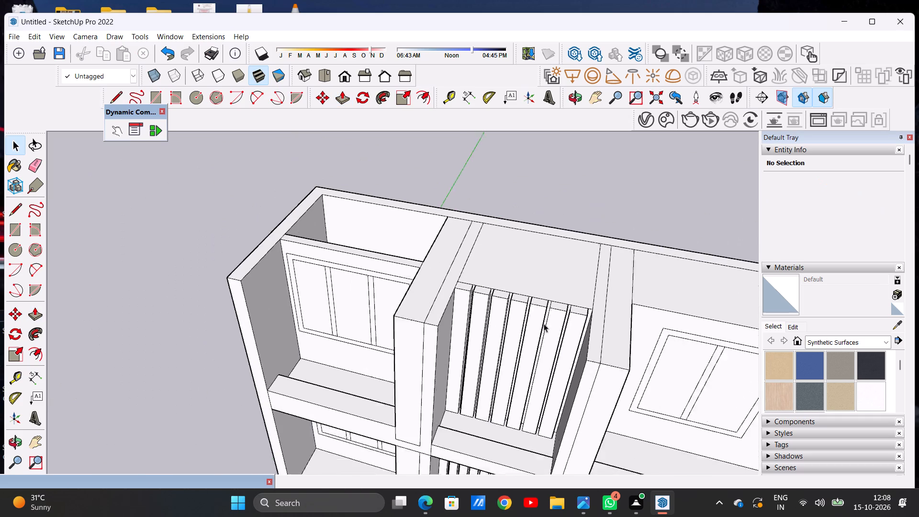
{"action": "scroll", "coordinate": [544, 324], "scroll_direction": "down", "scroll_amount": 1}
{"action": "middle_click_drag", "start_coordinate": [534, 363], "coordinate": [557, 309]}
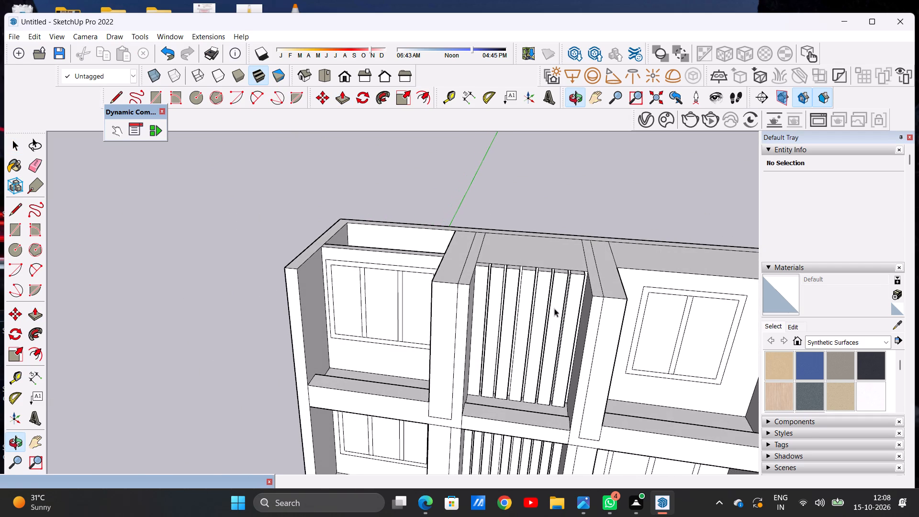
{"action": "scroll", "coordinate": [536, 321], "scroll_direction": "down", "scroll_amount": 4}
{"action": "middle_click_drag", "start_coordinate": [533, 365], "coordinate": [540, 304]}
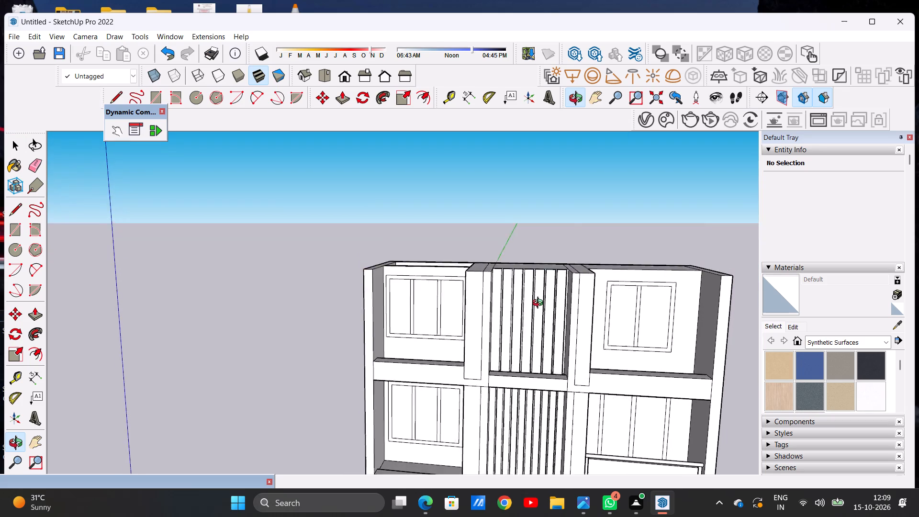
{"action": "middle_click_drag", "start_coordinate": [540, 304], "coordinate": [549, 326]}
{"action": "scroll", "coordinate": [458, 306], "scroll_direction": "down", "scroll_amount": 5}
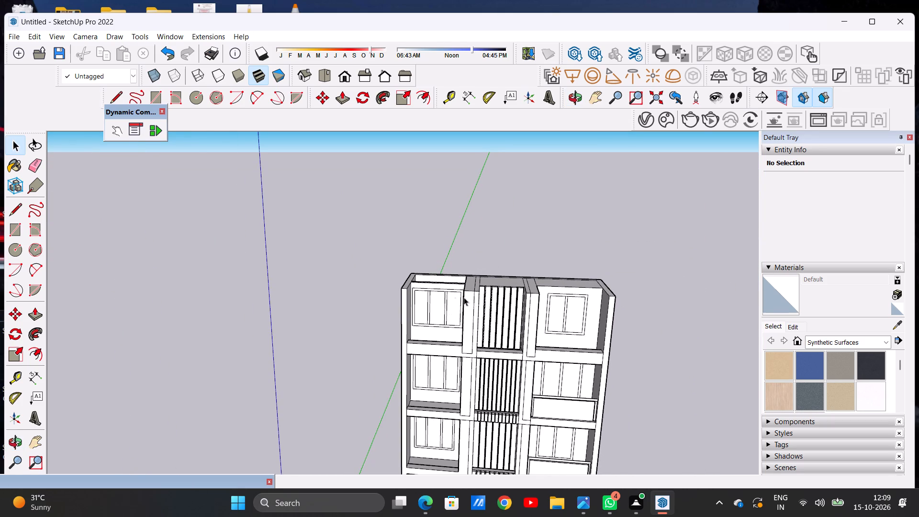
Examine the parapets across the top storey's three bays from above and from the front.
{"action": "scroll", "coordinate": [480, 299], "scroll_direction": "up", "scroll_amount": 7}
{"action": "scroll", "coordinate": [484, 286], "scroll_direction": "down", "scroll_amount": 5}
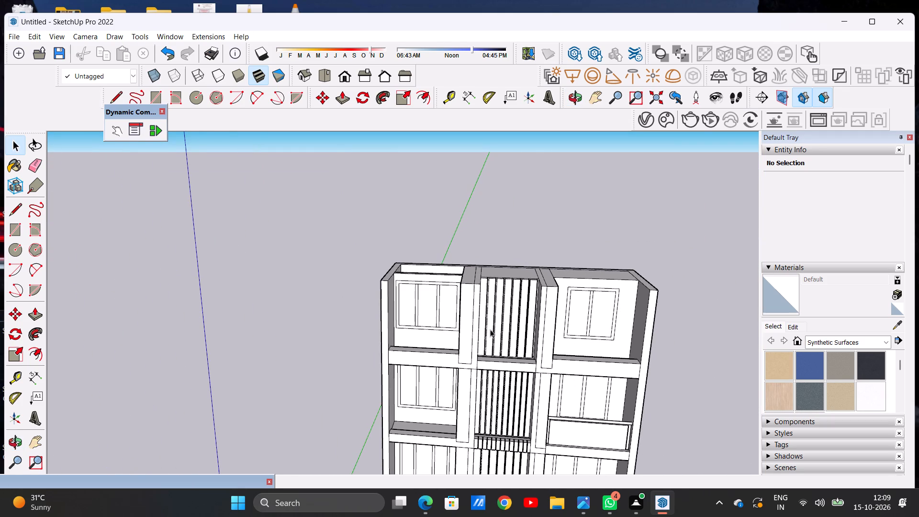
{"action": "middle_click_drag", "start_coordinate": [527, 391], "coordinate": [527, 371]}
{"action": "scroll", "coordinate": [515, 365], "scroll_direction": "up", "scroll_amount": 6}
{"action": "middle_click_drag", "start_coordinate": [507, 358], "coordinate": [509, 378]}
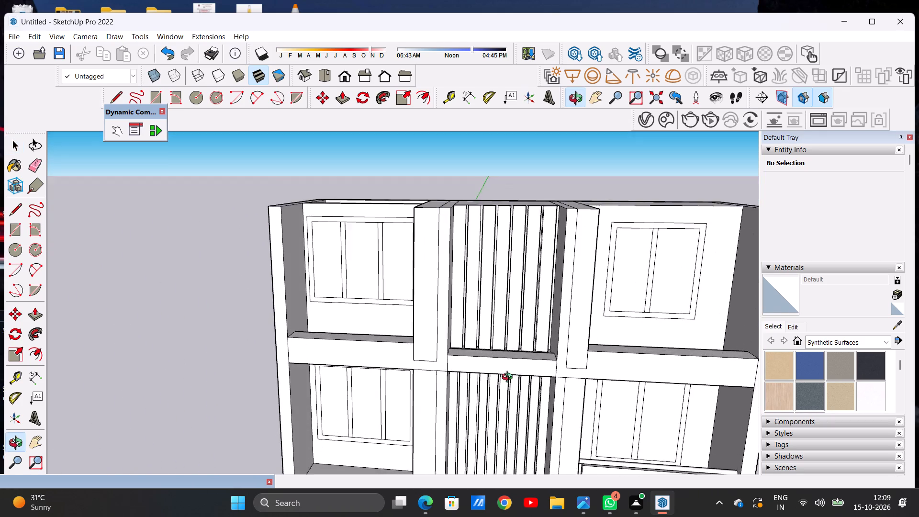
{"action": "middle_click_drag", "start_coordinate": [509, 378], "coordinate": [520, 407]}
{"action": "scroll", "coordinate": [520, 407], "scroll_direction": "up", "scroll_amount": 1}
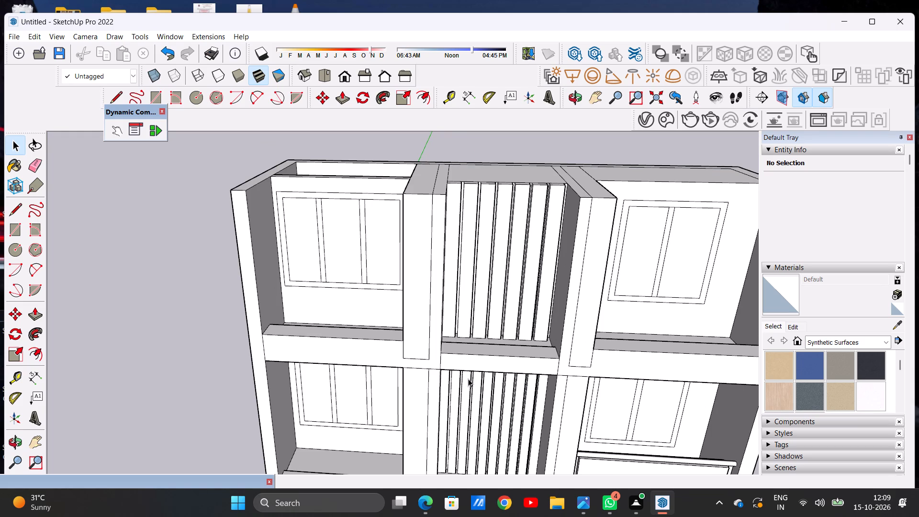
{"action": "scroll", "coordinate": [497, 372], "scroll_direction": "down", "scroll_amount": 4}
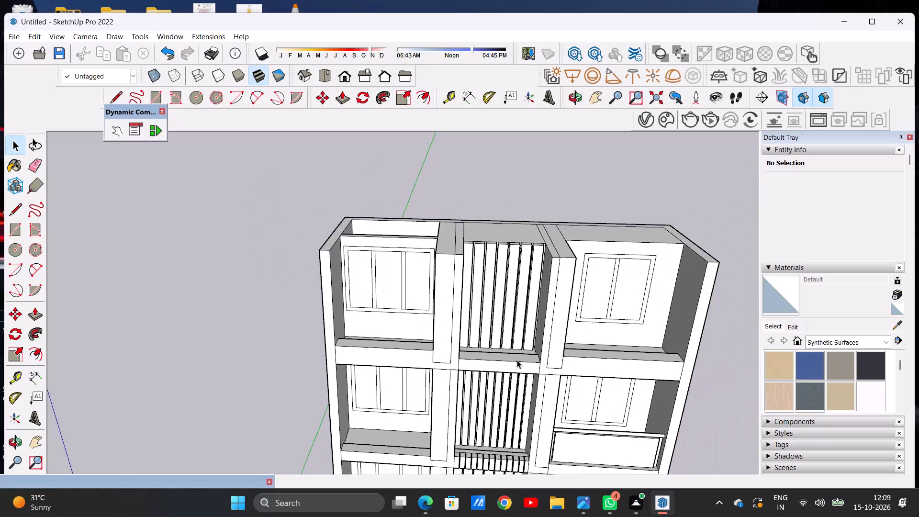
{"action": "scroll", "coordinate": [517, 360], "scroll_direction": "down", "scroll_amount": 1}
{"action": "scroll", "coordinate": [517, 359], "scroll_direction": "up", "scroll_amount": 8}
{"action": "middle_click_drag", "start_coordinate": [543, 371], "coordinate": [539, 369]}
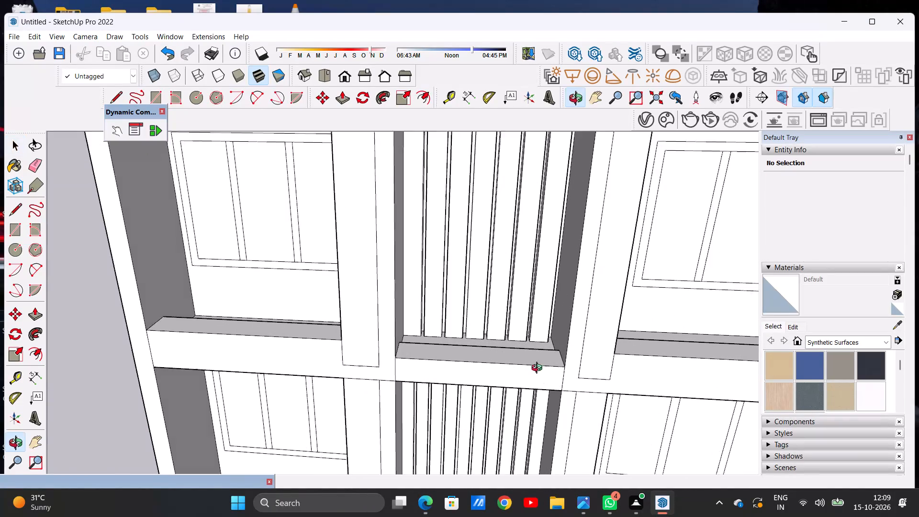
{"action": "middle_click_drag", "start_coordinate": [539, 369], "coordinate": [557, 318]}
{"action": "scroll", "coordinate": [557, 318], "scroll_direction": "up", "scroll_amount": 1}
{"action": "scroll", "coordinate": [543, 348], "scroll_direction": "down", "scroll_amount": 4}
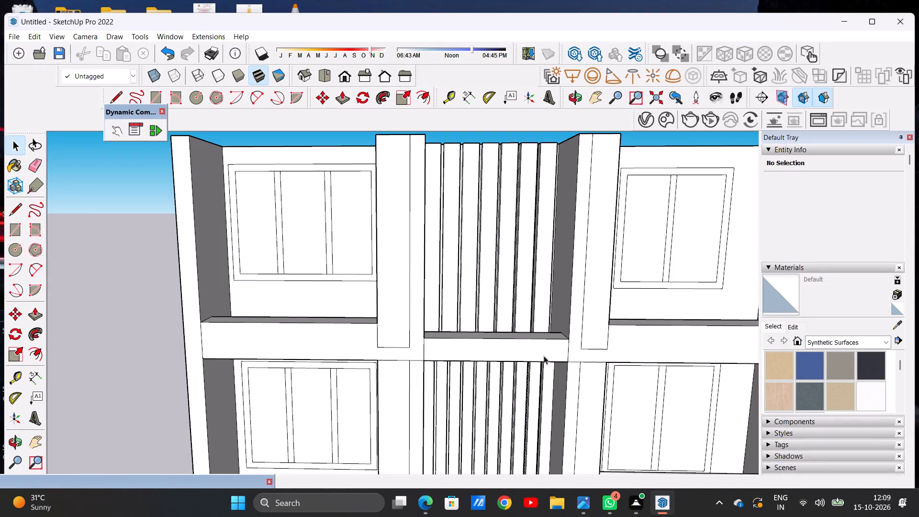
{"action": "scroll", "coordinate": [544, 356], "scroll_direction": "down", "scroll_amount": 5}
{"action": "scroll", "coordinate": [543, 353], "scroll_direction": "up", "scroll_amount": 5}
Push/Pull the top face of the top storey's middle bay parapet slightly upward.
{"action": "middle_click_drag", "start_coordinate": [531, 338], "coordinate": [529, 402]}
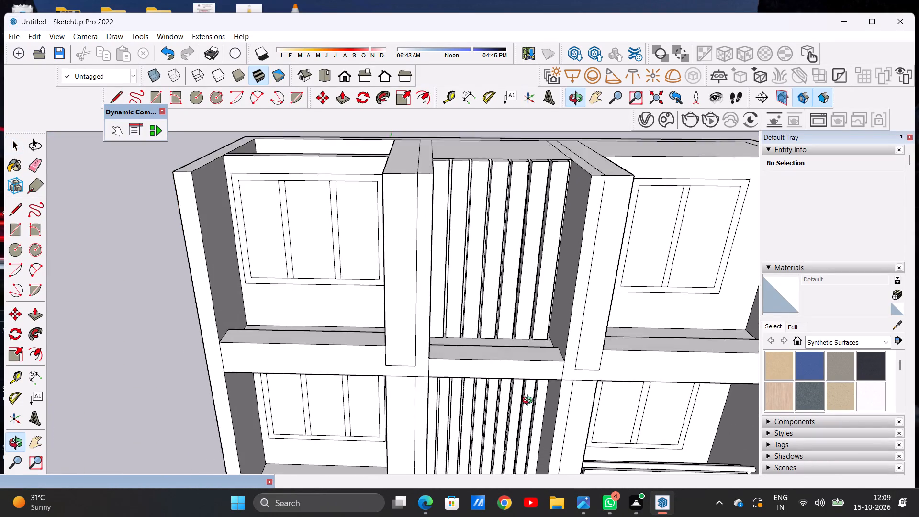
{"action": "middle_click_drag", "start_coordinate": [529, 402], "coordinate": [527, 418]}
{"action": "scroll", "coordinate": [543, 375], "scroll_direction": "up", "scroll_amount": 6}
{"action": "key", "text": "p"}
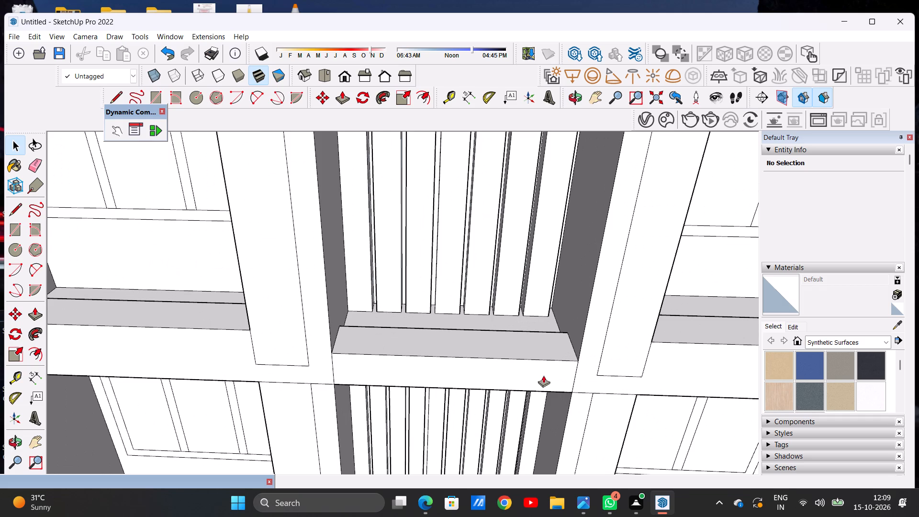
{"action": "left_click", "coordinate": [538, 346]}
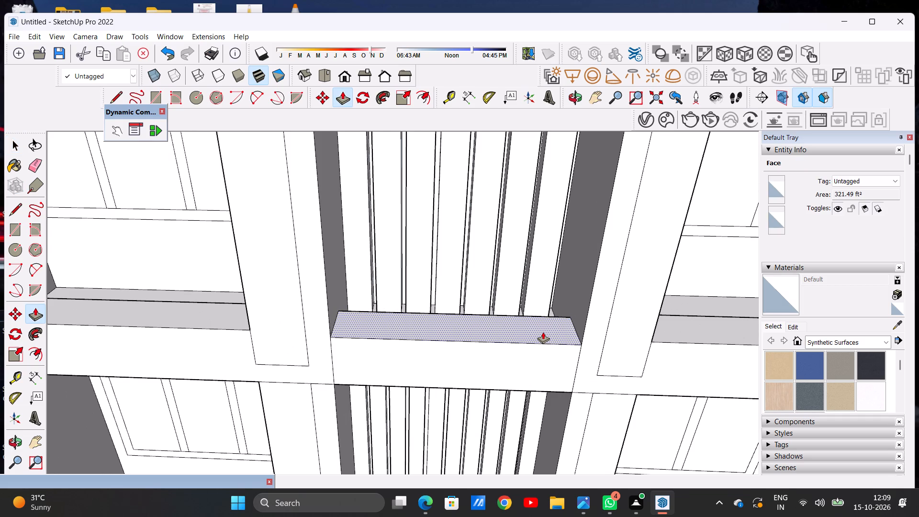
{"action": "left_click", "coordinate": [543, 330]}
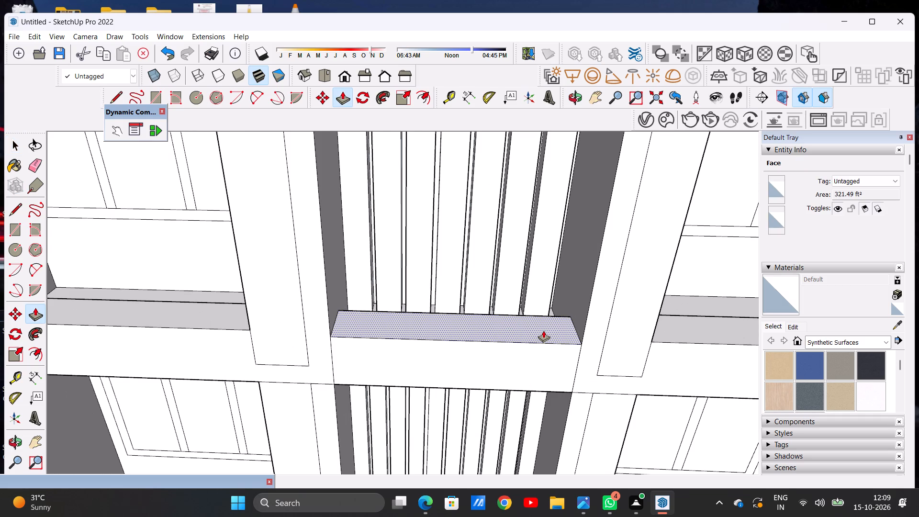
{"action": "key", "text": "space"}
Push/Pull the top of the top storey's left bay parapet down to about the height of the middle bay's parapet.
{"action": "scroll", "coordinate": [593, 360], "scroll_direction": "down", "scroll_amount": 11}
{"action": "middle_click_drag", "start_coordinate": [489, 406], "coordinate": [489, 379]}
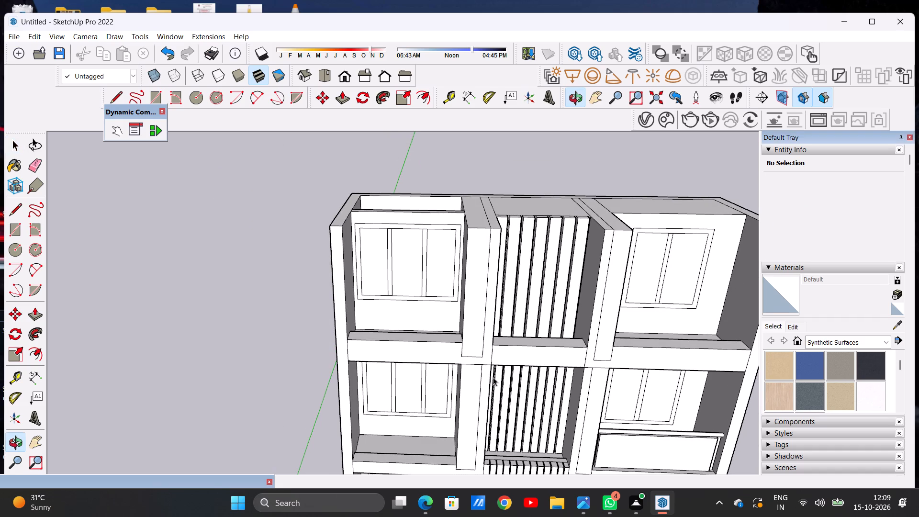
{"action": "scroll", "coordinate": [546, 337], "scroll_direction": "up", "scroll_amount": 10}
{"action": "middle_click_drag", "start_coordinate": [500, 375], "coordinate": [502, 344]}
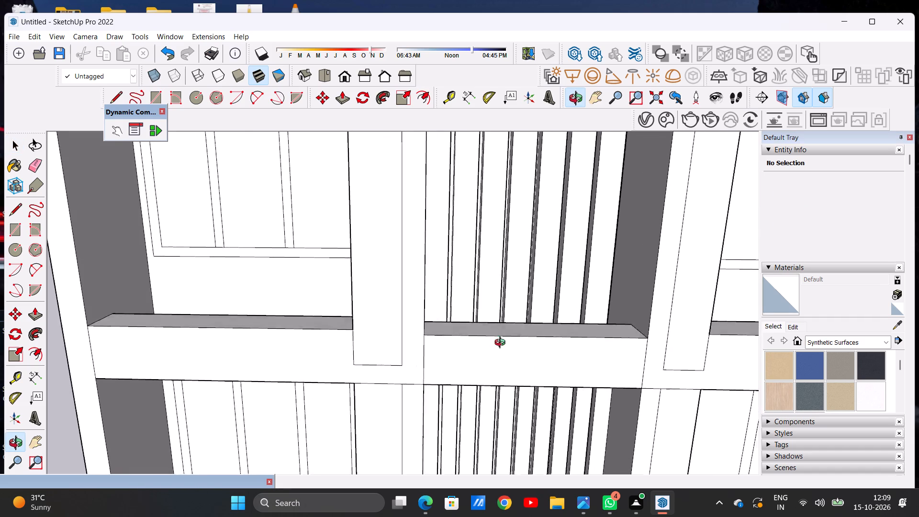
{"action": "middle_click_drag", "start_coordinate": [502, 344], "coordinate": [499, 311]}
{"action": "scroll", "coordinate": [480, 347], "scroll_direction": "down", "scroll_amount": 6}
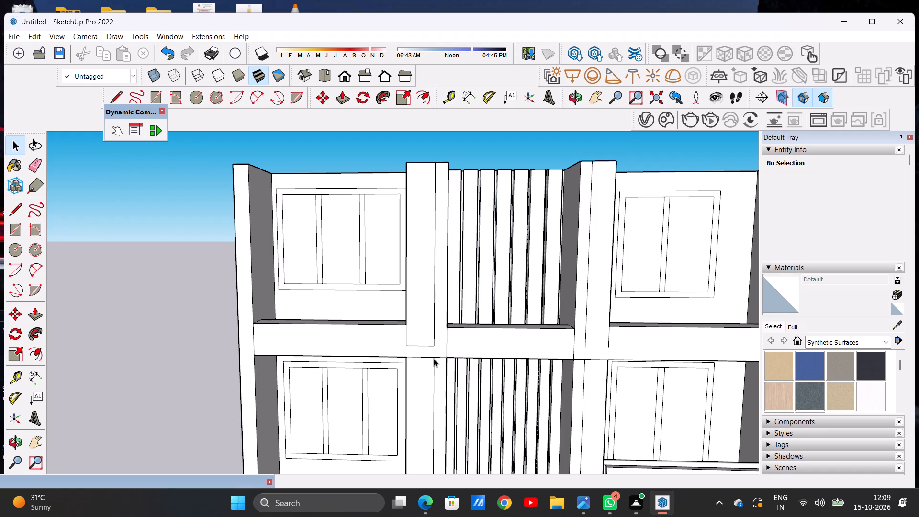
{"action": "key", "text": "p"}
{"action": "scroll", "coordinate": [382, 322], "scroll_direction": "up", "scroll_amount": 2}
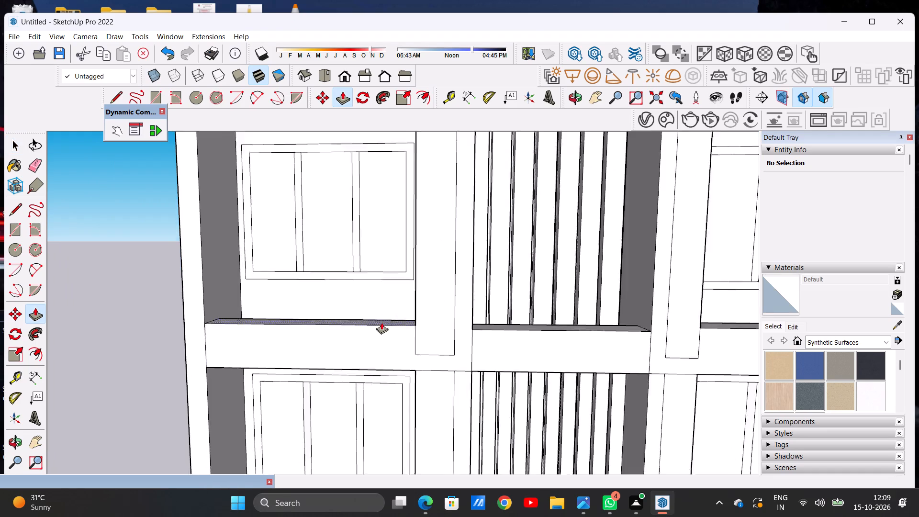
{"action": "scroll", "coordinate": [381, 322], "scroll_direction": "up", "scroll_amount": 3}
{"action": "middle_click_drag", "start_coordinate": [383, 316], "coordinate": [381, 351]}
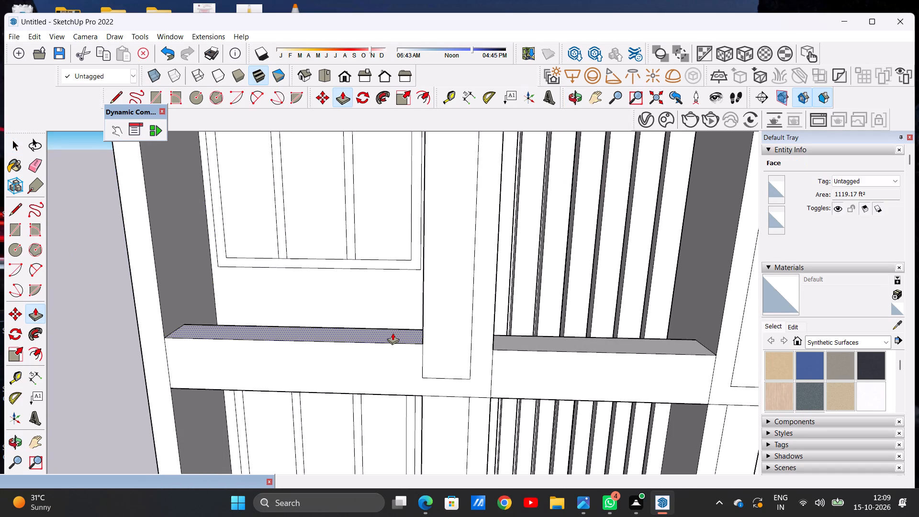
{"action": "left_click", "coordinate": [392, 333]}
{"action": "left_click", "coordinate": [392, 340]}
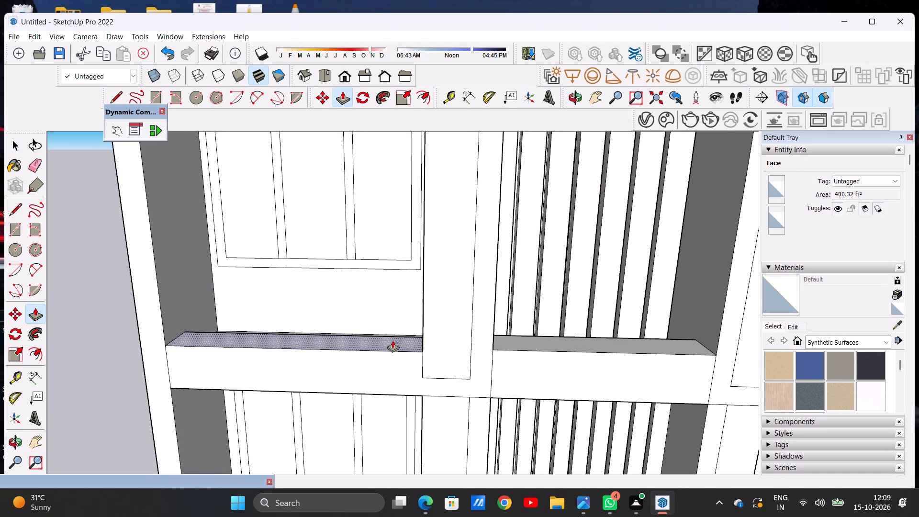
Push/Pull the top of the right bay parapet slightly down to line up with the middle bay's parapet.
{"action": "scroll", "coordinate": [392, 334], "scroll_direction": "down", "scroll_amount": 6}
{"action": "scroll", "coordinate": [602, 336], "scroll_direction": "up", "scroll_amount": 8}
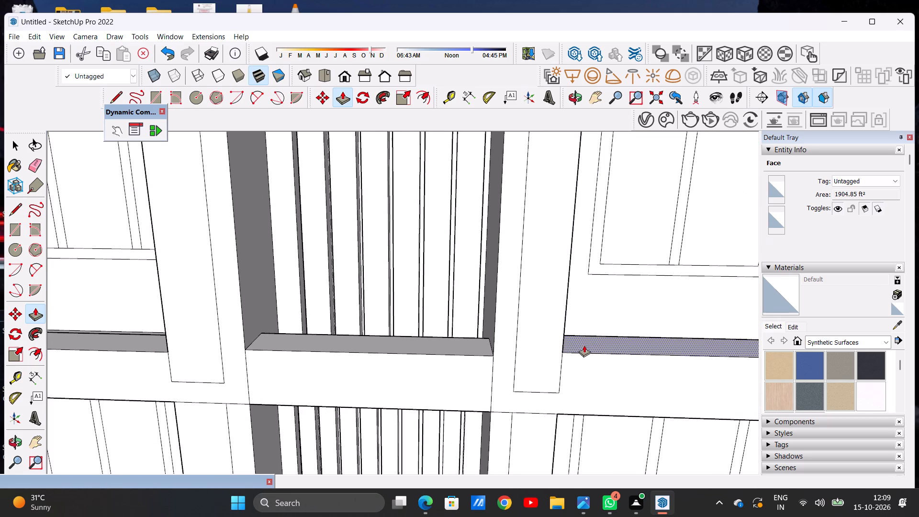
{"action": "left_click", "coordinate": [583, 344]}
{"action": "left_click", "coordinate": [583, 348]}
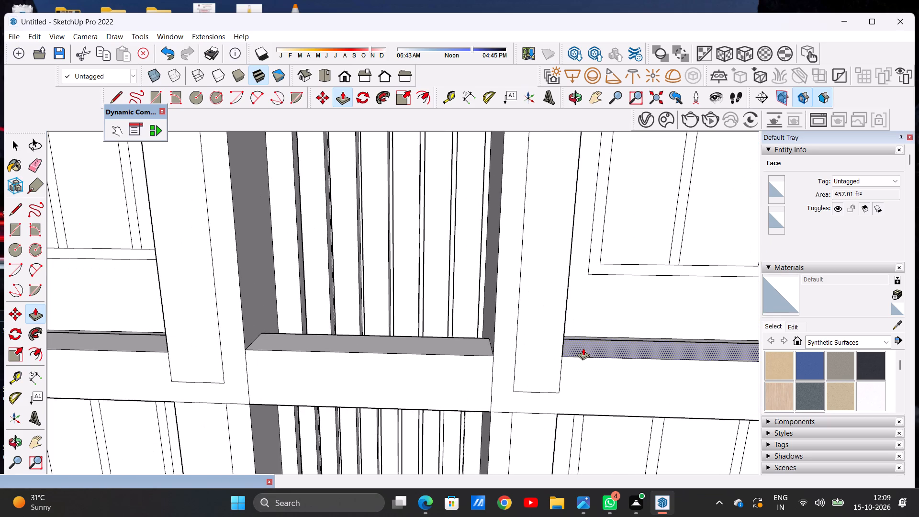
{"action": "key", "text": "space"}
Push/Pull the front face of the middle bay parapet back so it sits recessed between the two piers.
{"action": "scroll", "coordinate": [477, 380], "scroll_direction": "down", "scroll_amount": 8}
{"action": "scroll", "coordinate": [444, 383], "scroll_direction": "up", "scroll_amount": 1}
{"action": "middle_click_drag", "start_coordinate": [444, 383], "coordinate": [437, 373]}
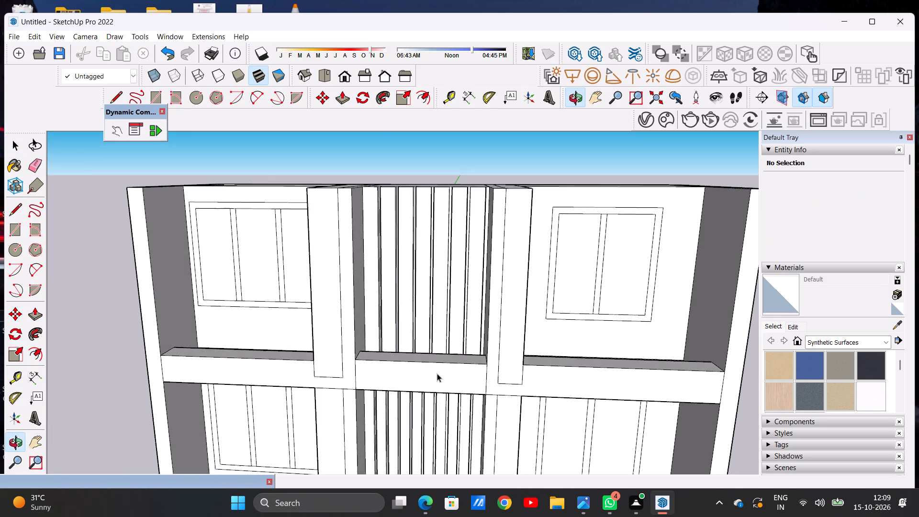
{"action": "scroll", "coordinate": [437, 373], "scroll_direction": "up", "scroll_amount": 3}
{"action": "key", "text": "p"}
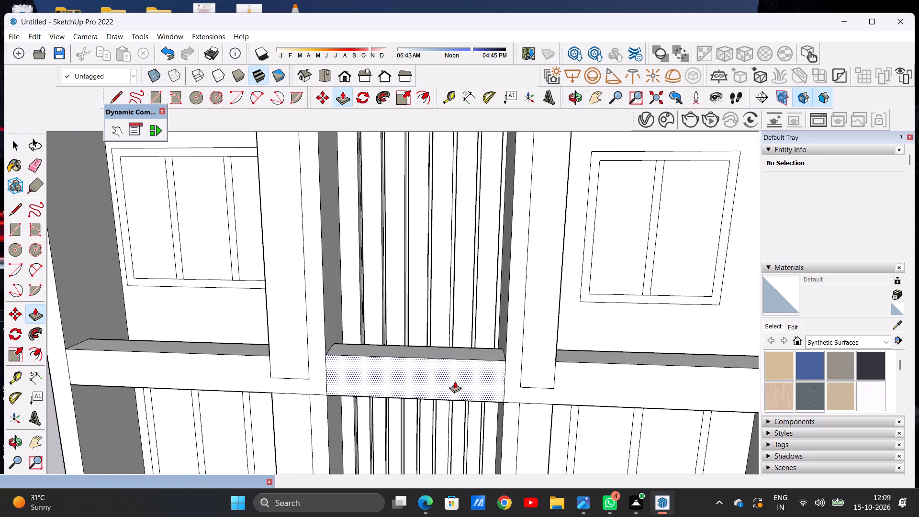
{"action": "left_click", "coordinate": [455, 380]}
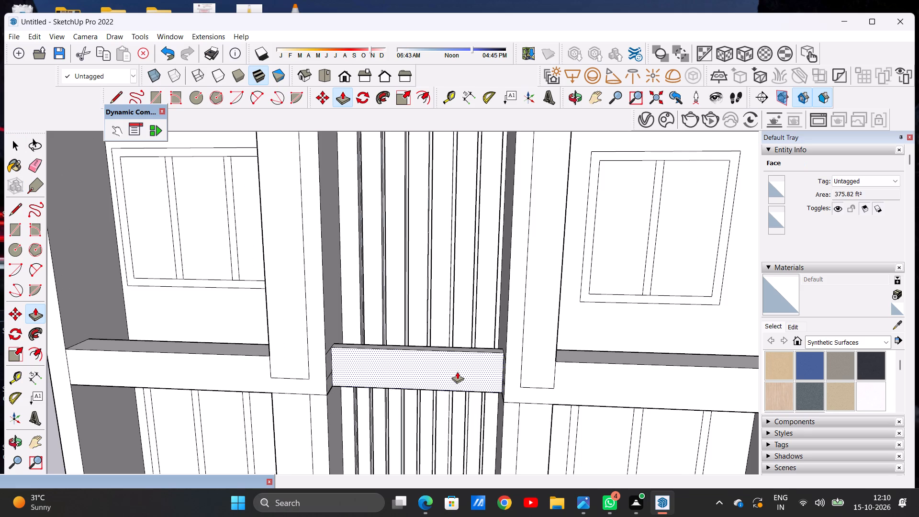
{"action": "left_click", "coordinate": [457, 371]}
{"action": "key", "text": "space"}
Erase the leftover dividing edges on the inner pier faces at both ends of the recessed middle parapet.
{"action": "scroll", "coordinate": [446, 370], "scroll_direction": "down", "scroll_amount": 5}
{"action": "middle_click_drag", "start_coordinate": [430, 376], "coordinate": [348, 357]}
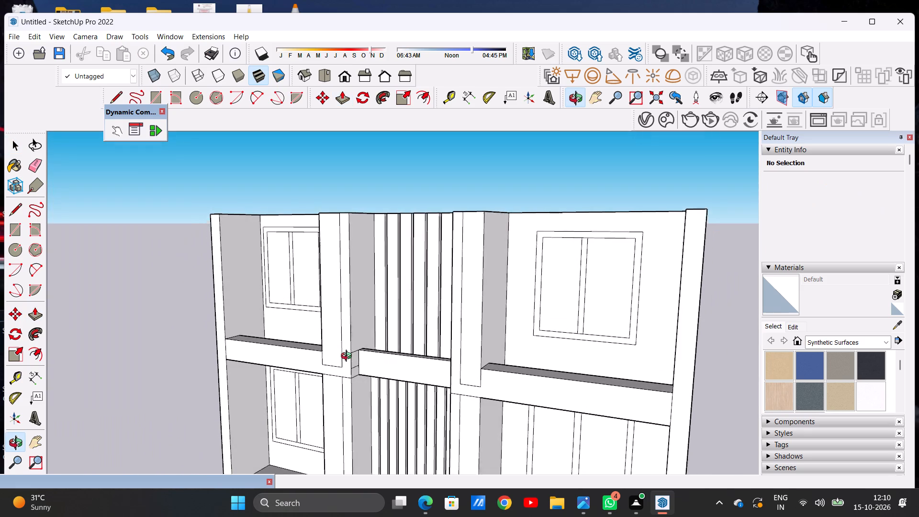
{"action": "middle_click_drag", "start_coordinate": [348, 357], "coordinate": [347, 356]}
{"action": "scroll", "coordinate": [355, 356], "scroll_direction": "down", "scroll_amount": 1}
{"action": "scroll", "coordinate": [355, 356], "scroll_direction": "up", "scroll_amount": 7}
{"action": "middle_click_drag", "start_coordinate": [355, 376], "coordinate": [382, 382]}
{"action": "scroll", "coordinate": [388, 376], "scroll_direction": "up", "scroll_amount": 4}
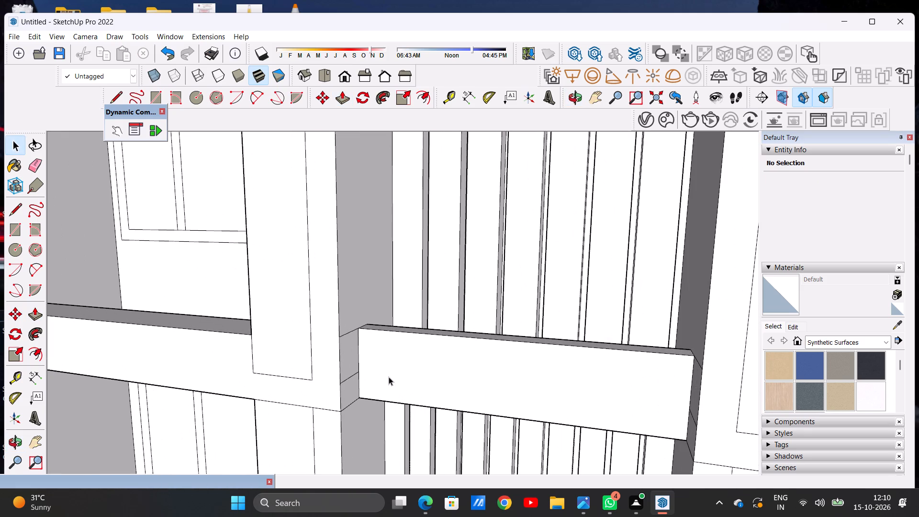
{"action": "key", "text": "e"}
{"action": "scroll", "coordinate": [330, 367], "scroll_direction": "up", "scroll_amount": 10}
{"action": "left_click_drag", "start_coordinate": [362, 374], "coordinate": [366, 390]}
{"action": "scroll", "coordinate": [409, 361], "scroll_direction": "down", "scroll_amount": 4}
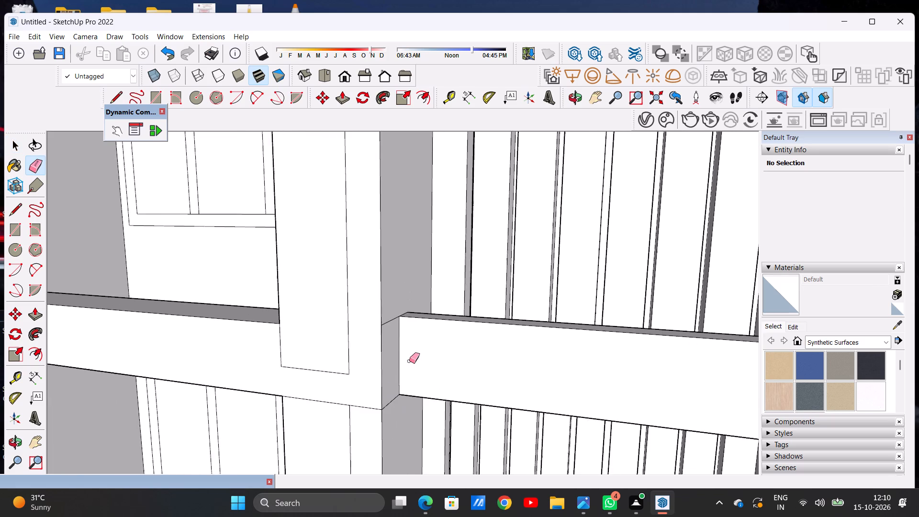
{"action": "scroll", "coordinate": [409, 361], "scroll_direction": "down", "scroll_amount": 9}
{"action": "middle_click_drag", "start_coordinate": [375, 385], "coordinate": [550, 407]}
{"action": "scroll", "coordinate": [581, 354], "scroll_direction": "up", "scroll_amount": 11}
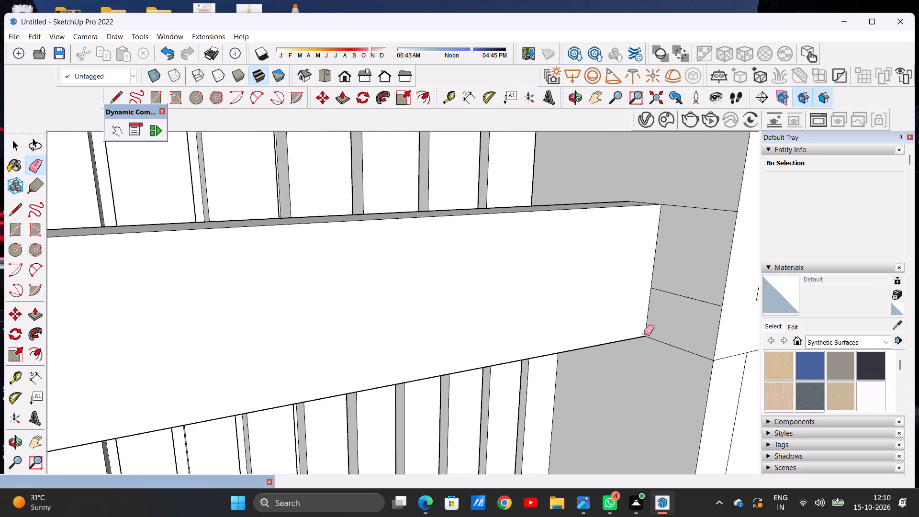
{"action": "left_click_drag", "start_coordinate": [700, 289], "coordinate": [683, 314]}
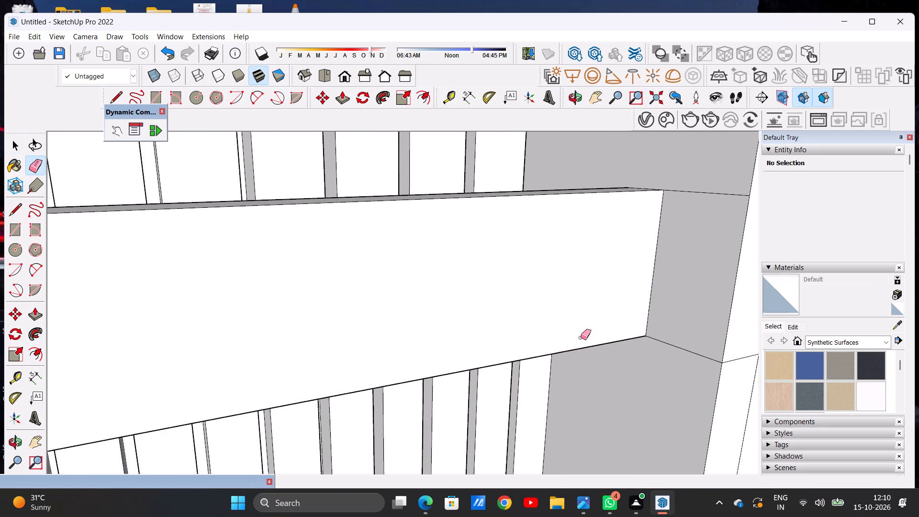
Push/Pull the recessed middle parapet's front face slightly forward, keeping it behind the front of the piers.
{"action": "key", "text": "p"}
{"action": "left_click", "coordinate": [552, 290]}
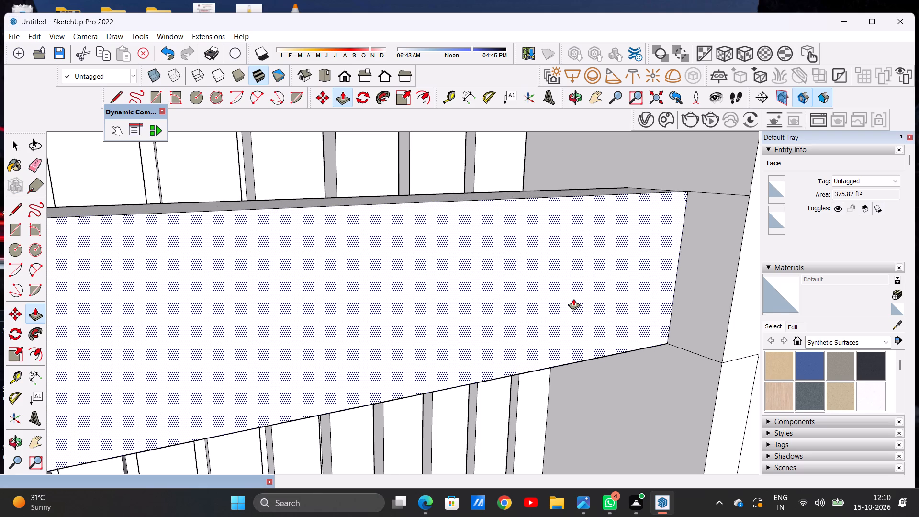
{"action": "left_click", "coordinate": [569, 289]}
{"action": "key", "text": "space"}
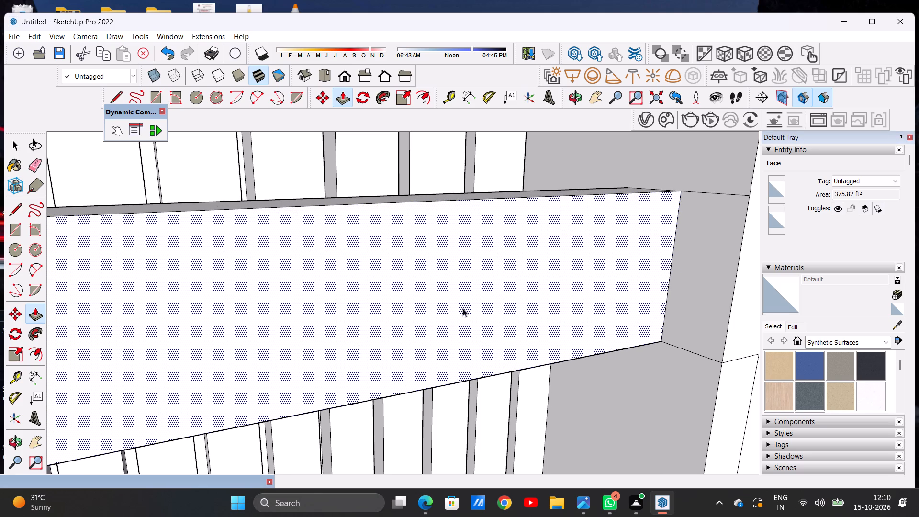
Draw a vertical line down the middle parapet's front face near its left end, dividing off a narrow strip.
{"action": "scroll", "coordinate": [462, 307], "scroll_direction": "down", "scroll_amount": 14}
{"action": "middle_click_drag", "start_coordinate": [448, 348], "coordinate": [291, 322]}
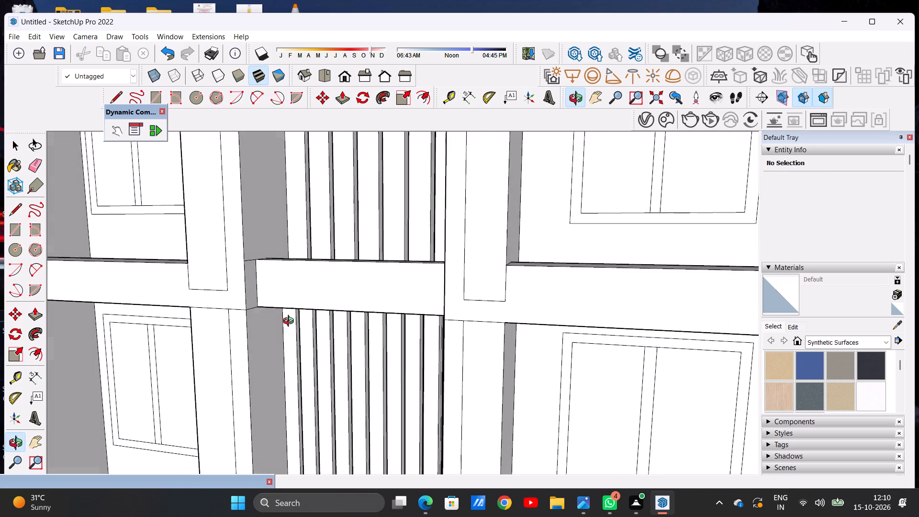
{"action": "middle_click_drag", "start_coordinate": [291, 322], "coordinate": [351, 313]}
{"action": "scroll", "coordinate": [306, 287], "scroll_direction": "up", "scroll_amount": 2}
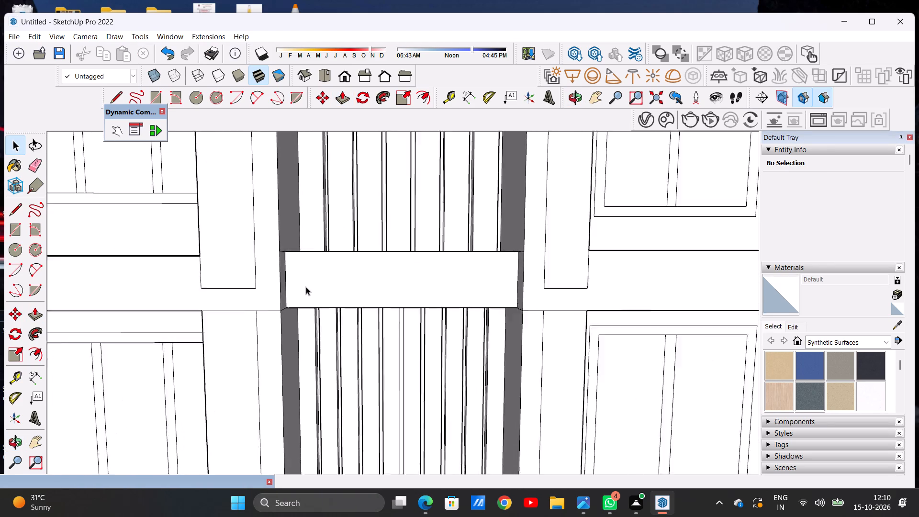
{"action": "scroll", "coordinate": [306, 287], "scroll_direction": "up", "scroll_amount": 3}
{"action": "key", "text": "l"}
{"action": "scroll", "coordinate": [302, 276], "scroll_direction": "up", "scroll_amount": 2}
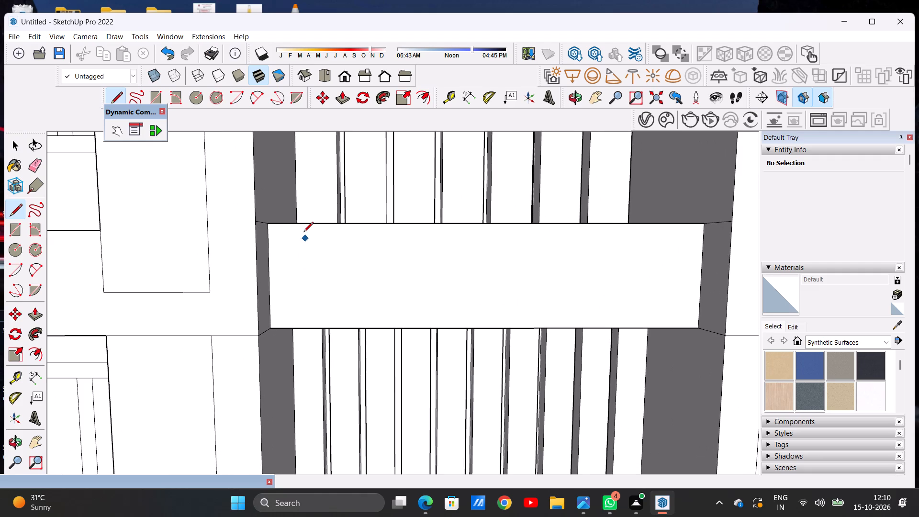
{"action": "left_click", "coordinate": [305, 225]}
{"action": "left_click", "coordinate": [303, 330]}
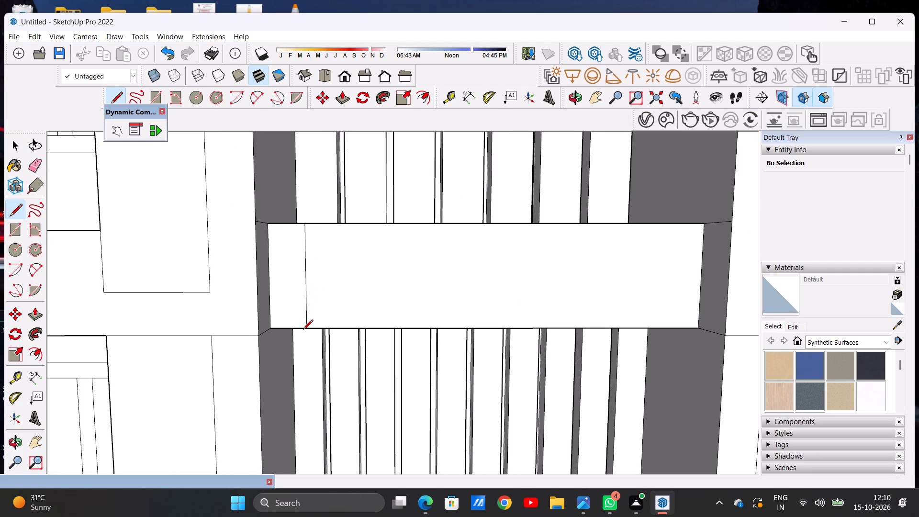
Copy the end strip sideways along the middle parapet's front face, leaving a narrow gap, and repeat the copy 8 times.
{"action": "key", "text": "space"}
{"action": "double_click", "coordinate": [295, 316]}
{"action": "key", "text": "m"}
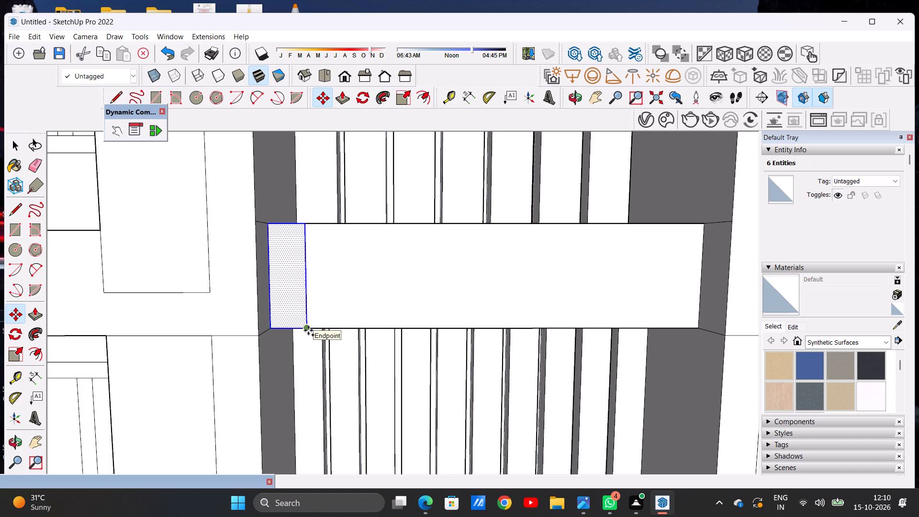
{"action": "left_click", "coordinate": [308, 330]}
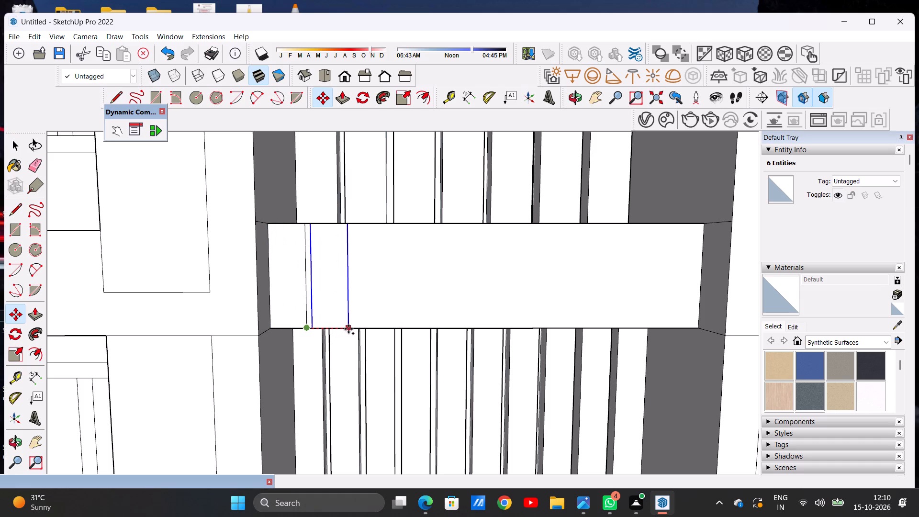
{"action": "left_click", "coordinate": [348, 329]}
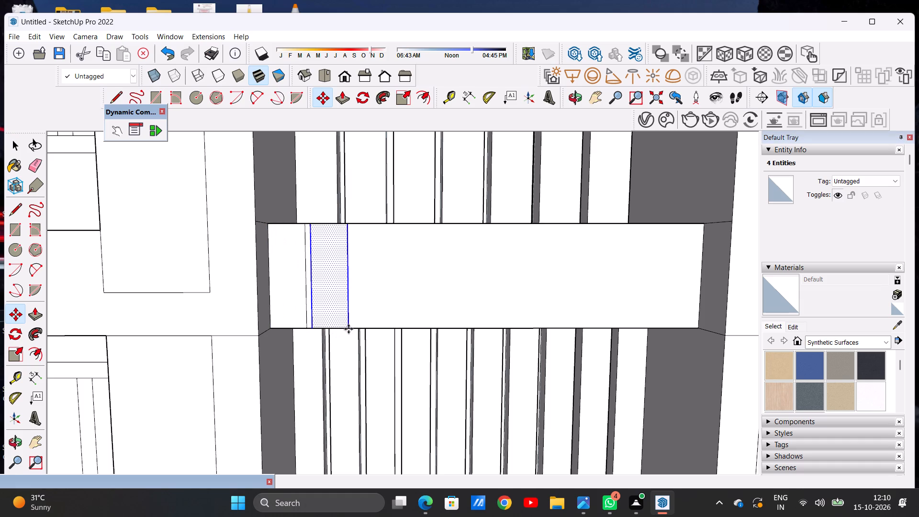
{"action": "key", "text": "shift+asterisk"}
{"action": "key", "text": "8"}
{"action": "key", "text": "Return"}
{"action": "key", "text": "space"}
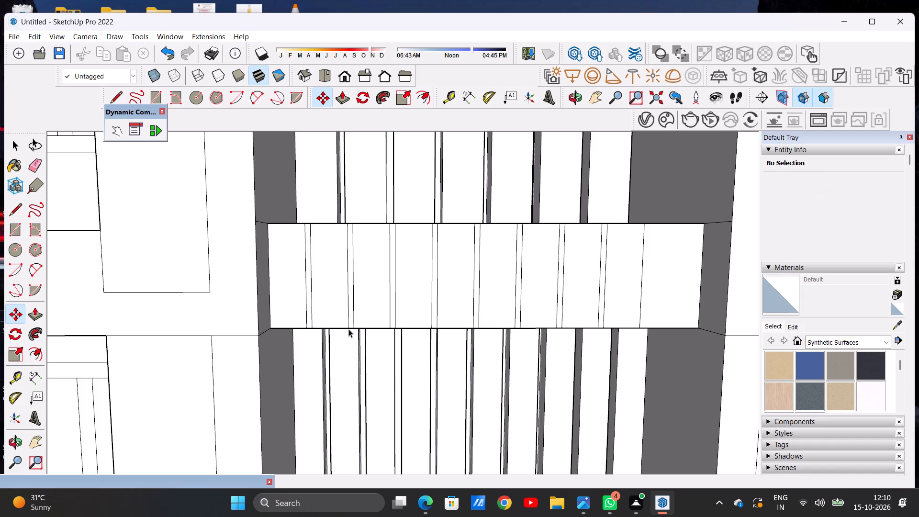
Copy the last strip once more towards the right end of the middle parapet, leaving a similar narrow gap.
{"action": "scroll", "coordinate": [349, 328], "scroll_direction": "down", "scroll_amount": 12}
{"action": "scroll", "coordinate": [433, 303], "scroll_direction": "up", "scroll_amount": 9}
{"action": "scroll", "coordinate": [472, 316], "scroll_direction": "down", "scroll_amount": 1}
{"action": "scroll", "coordinate": [472, 316], "scroll_direction": "up", "scroll_amount": 2}
{"action": "middle_click_drag", "start_coordinate": [463, 324], "coordinate": [467, 331]}
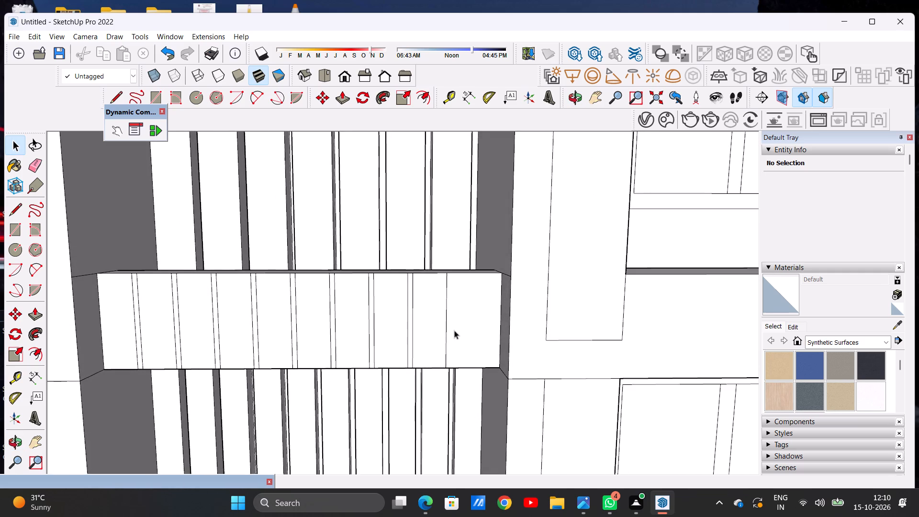
{"action": "scroll", "coordinate": [454, 330], "scroll_direction": "up", "scroll_amount": 2}
{"action": "double_click", "coordinate": [429, 351]}
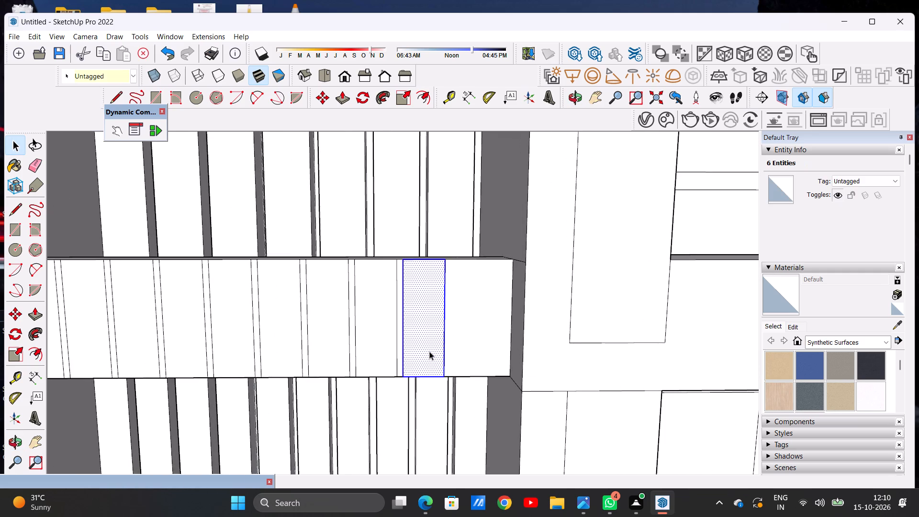
{"action": "key", "text": "m"}
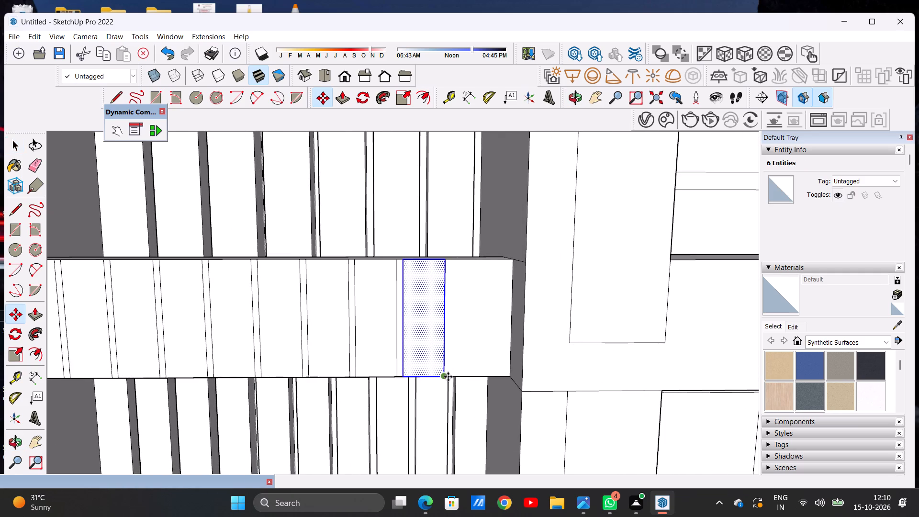
{"action": "left_click", "coordinate": [448, 377]}
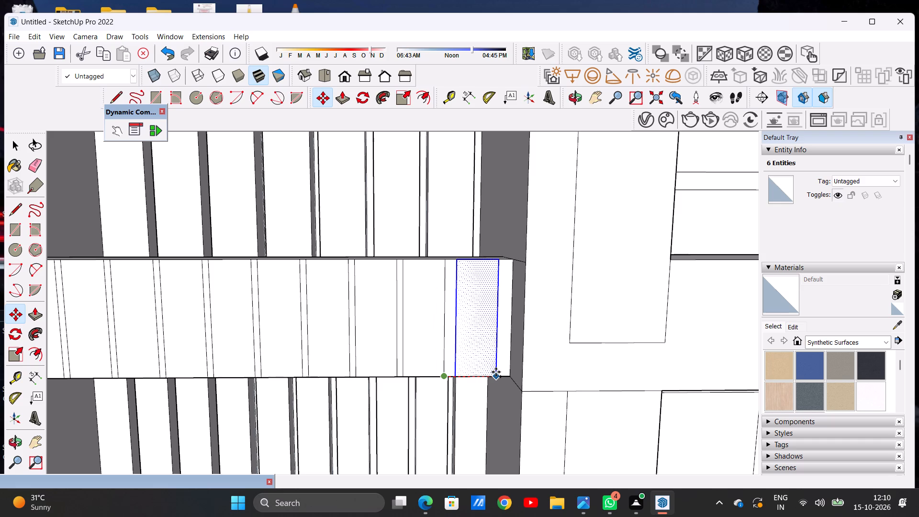
{"action": "left_click", "coordinate": [496, 372]}
{"action": "key", "text": "space"}
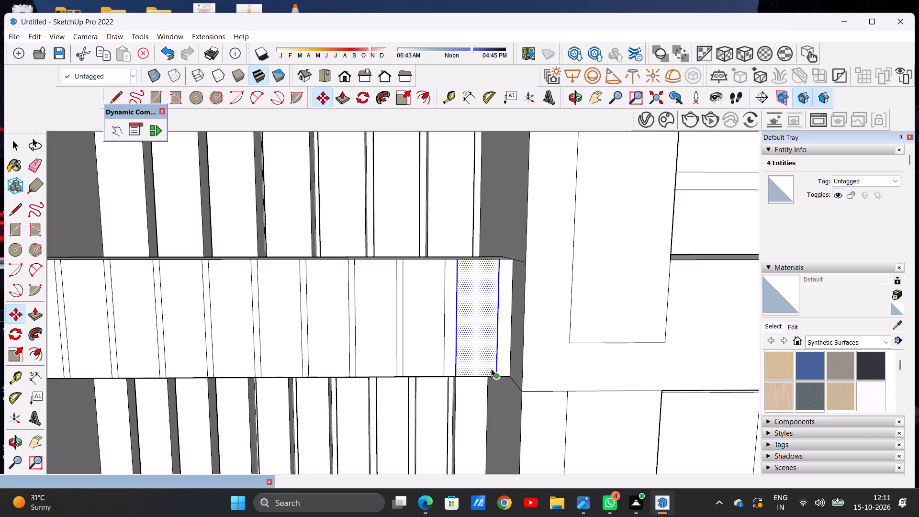
{"action": "scroll", "coordinate": [461, 353], "scroll_direction": "down", "scroll_amount": 20}
{"action": "scroll", "coordinate": [461, 353], "scroll_direction": "down", "scroll_amount": 1}
{"action": "left_click", "coordinate": [626, 300]}
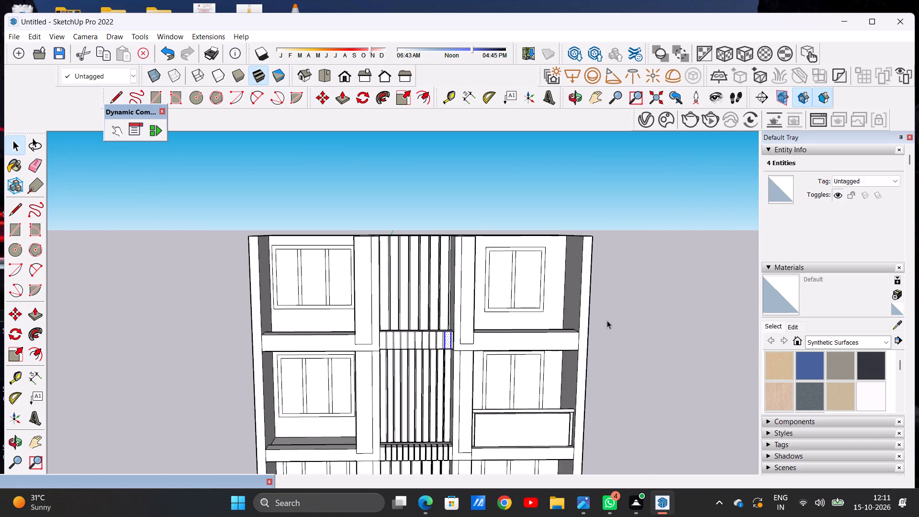
Push/Pull the leftmost strip of the middle parapet outward until flush with the front face of the adjoining pier.
{"action": "scroll", "coordinate": [455, 340], "scroll_direction": "up", "scroll_amount": 8}
{"action": "middle_click_drag", "start_coordinate": [443, 334], "coordinate": [411, 372]}
{"action": "scroll", "coordinate": [451, 350], "scroll_direction": "down", "scroll_amount": 3}
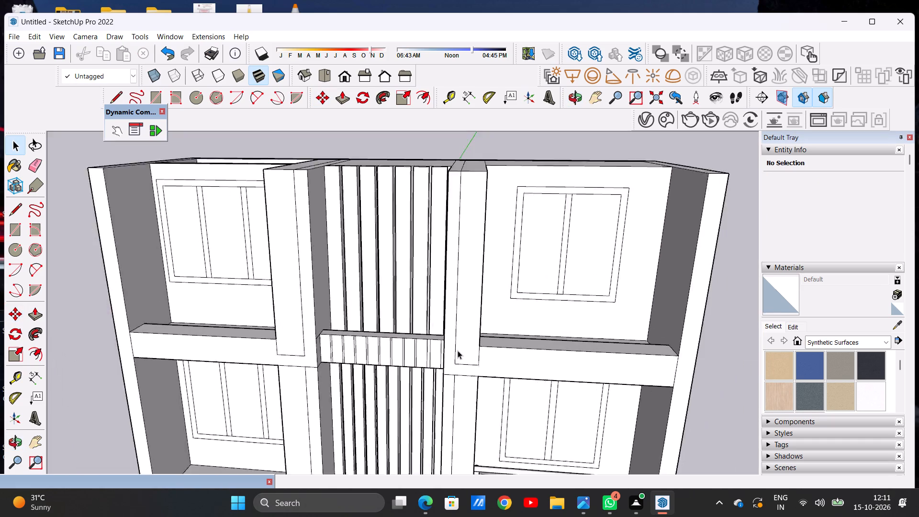
{"action": "scroll", "coordinate": [458, 350], "scroll_direction": "down", "scroll_amount": 3}
{"action": "scroll", "coordinate": [408, 355], "scroll_direction": "up", "scroll_amount": 7}
{"action": "middle_click_drag", "start_coordinate": [412, 345], "coordinate": [384, 376]}
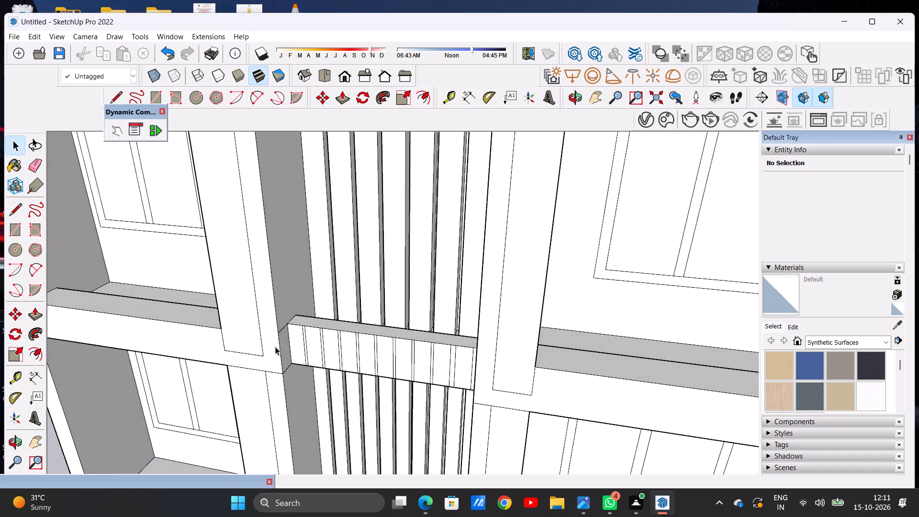
{"action": "scroll", "coordinate": [284, 347], "scroll_direction": "up", "scroll_amount": 4}
{"action": "key", "text": "p"}
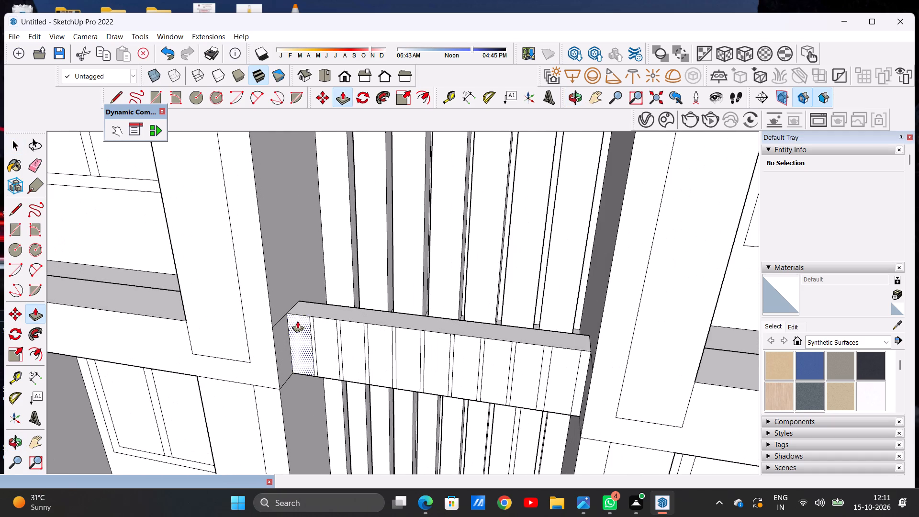
{"action": "scroll", "coordinate": [297, 303], "scroll_direction": "up", "scroll_amount": 4}
{"action": "left_click", "coordinate": [302, 324]}
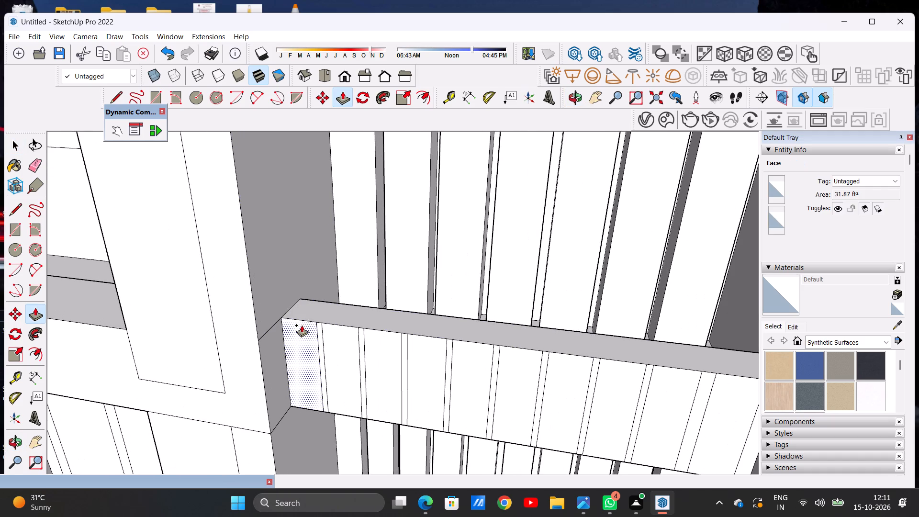
{"action": "left_click", "coordinate": [260, 339]}
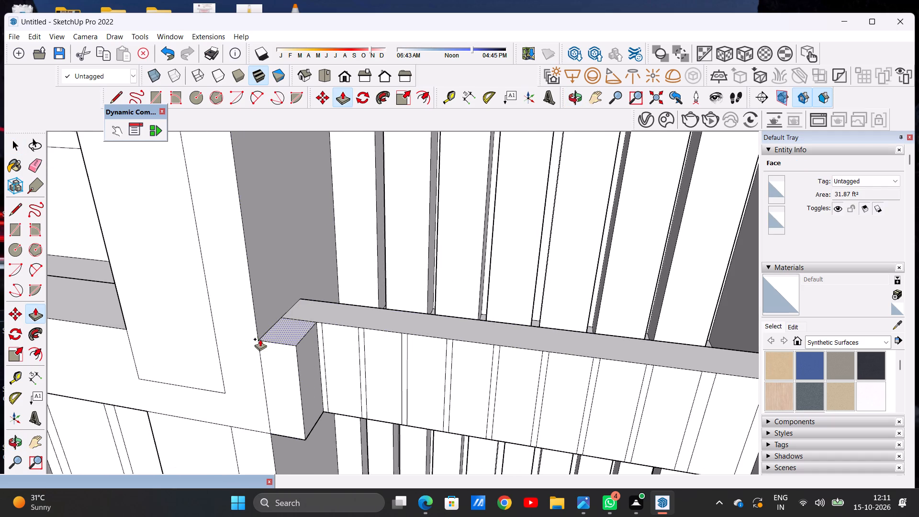
Push/Pull the next five strips of the middle parapet forward to match the depth of the first strip.
{"action": "left_click", "coordinate": [335, 334]}
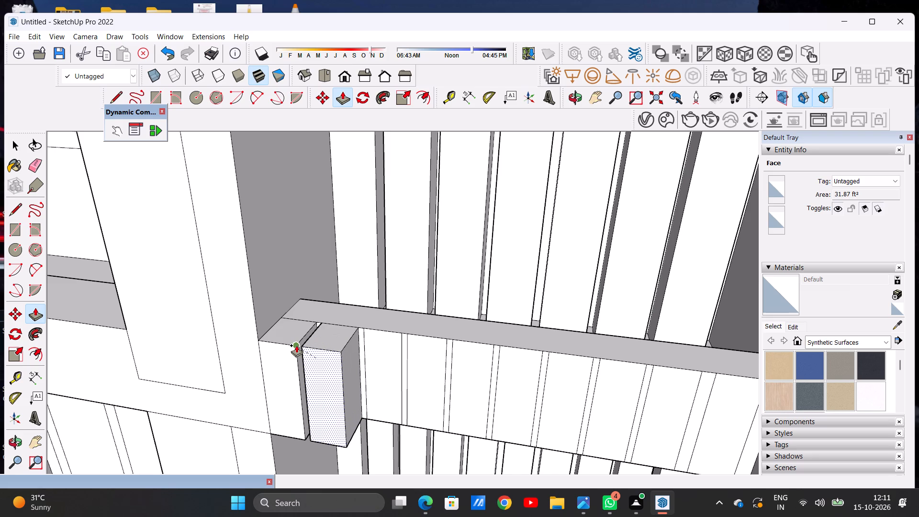
{"action": "left_click", "coordinate": [296, 345]}
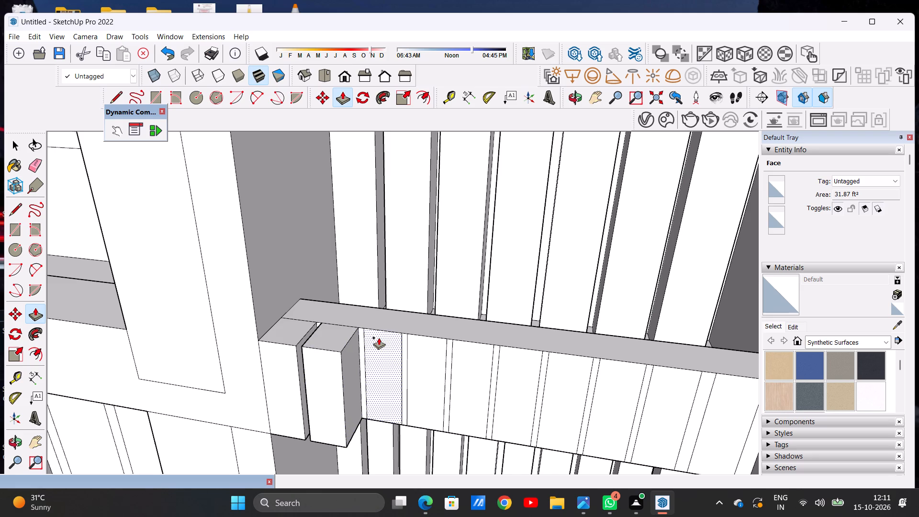
{"action": "left_click", "coordinate": [379, 337]}
{"action": "left_click", "coordinate": [337, 352]}
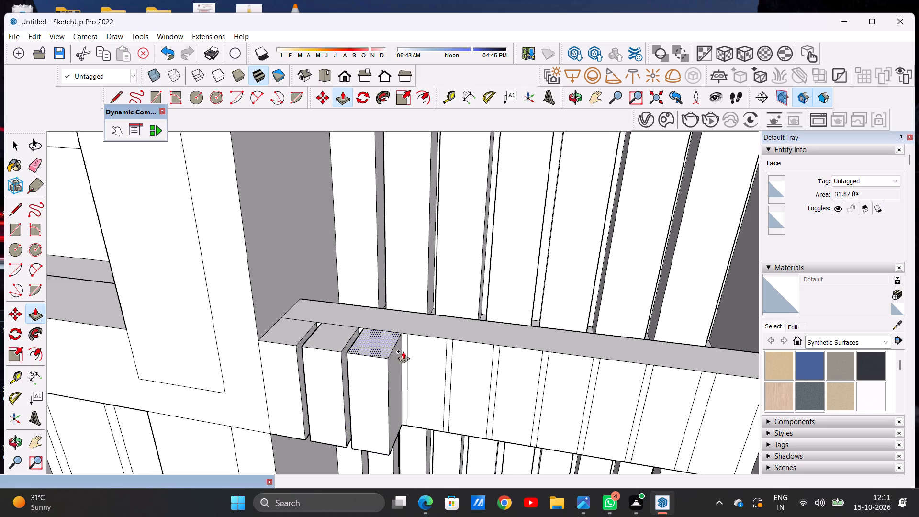
{"action": "left_click", "coordinate": [425, 346]}
{"action": "left_click", "coordinate": [387, 360]}
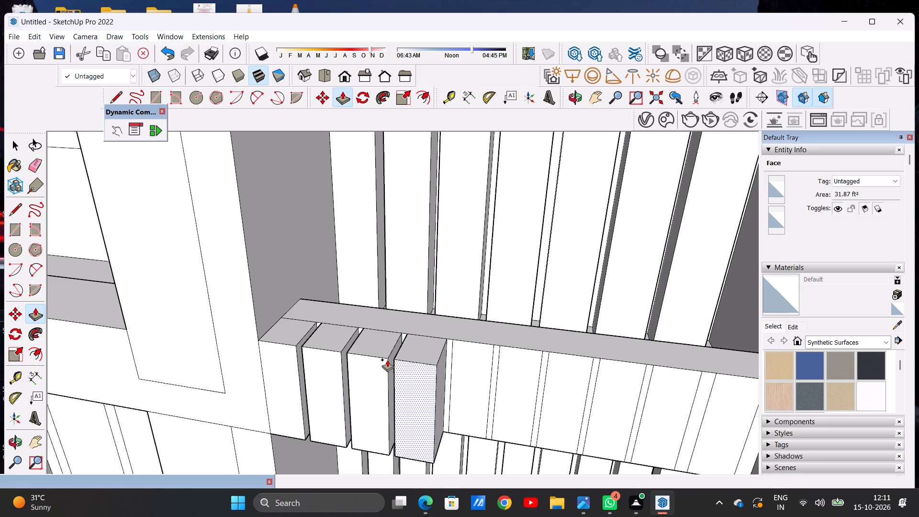
{"action": "left_click", "coordinate": [460, 360]}
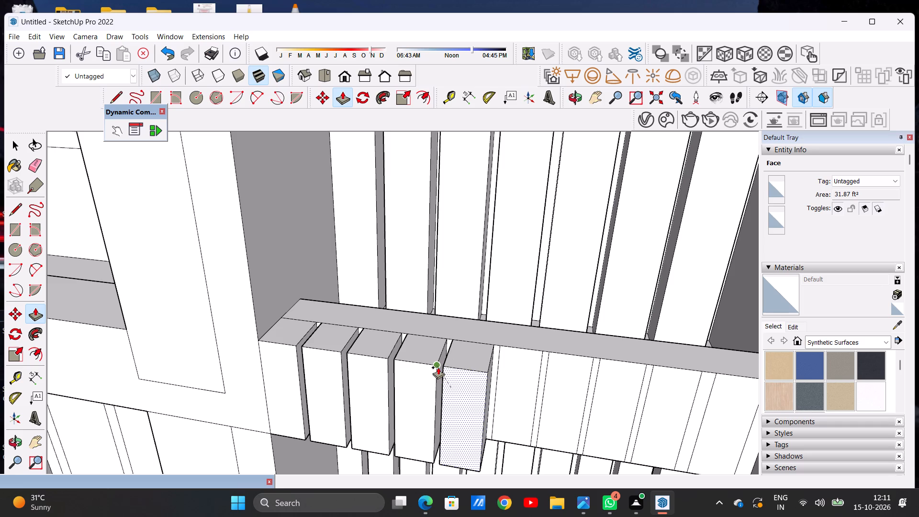
{"action": "left_click", "coordinate": [438, 367]}
{"action": "left_click", "coordinate": [511, 360]}
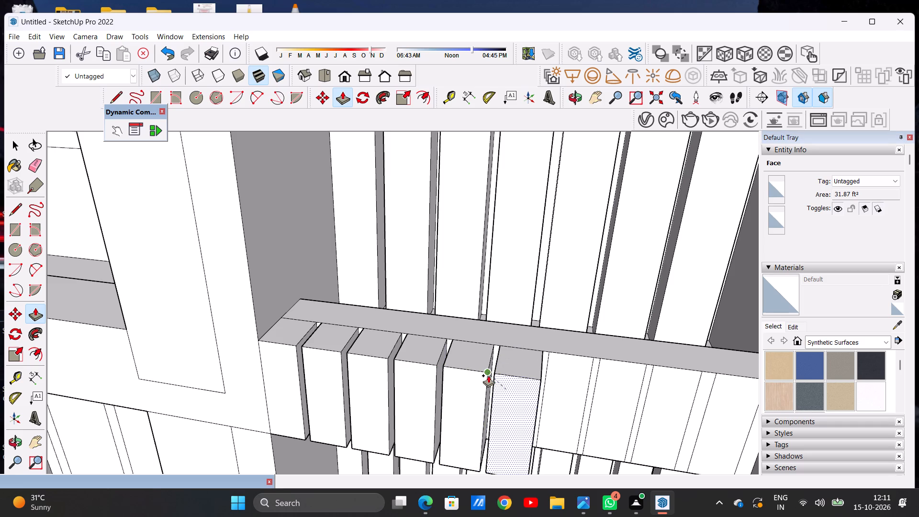
{"action": "left_click", "coordinate": [488, 375]}
Push/Pull the remaining four strips of the middle parapet forward to the same depth, keeping the narrow gaps recessed.
{"action": "scroll", "coordinate": [494, 337], "scroll_direction": "down", "scroll_amount": 9}
{"action": "scroll", "coordinate": [530, 329], "scroll_direction": "up", "scroll_amount": 3}
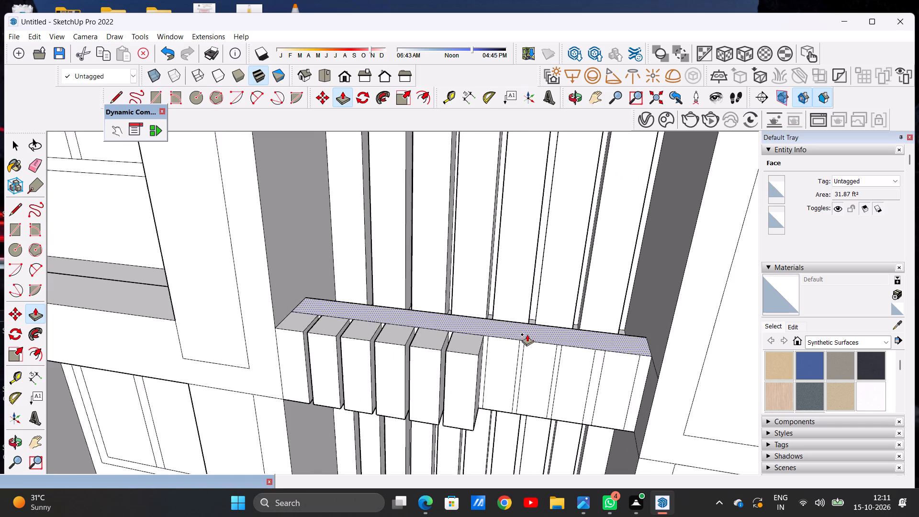
{"action": "scroll", "coordinate": [527, 334], "scroll_direction": "up", "scroll_amount": 8}
{"action": "left_click", "coordinate": [497, 350]}
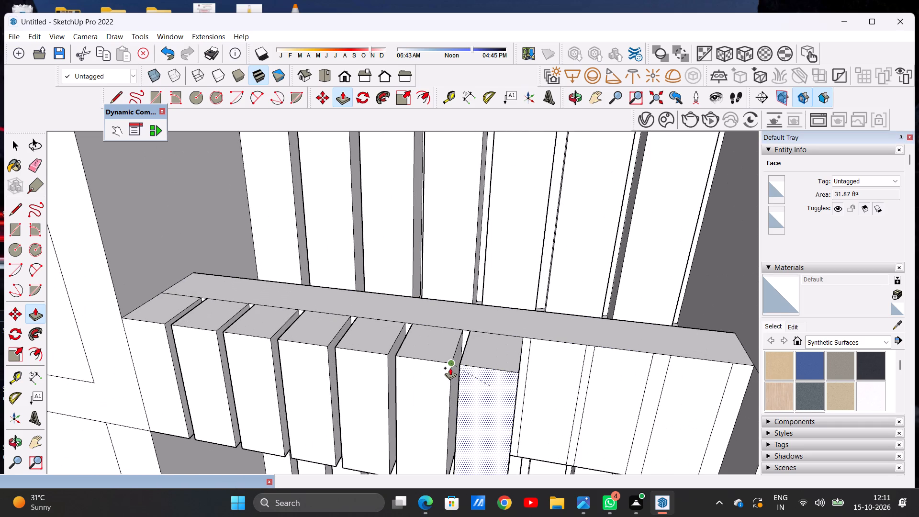
{"action": "left_click", "coordinate": [450, 368]}
{"action": "left_click", "coordinate": [545, 366]}
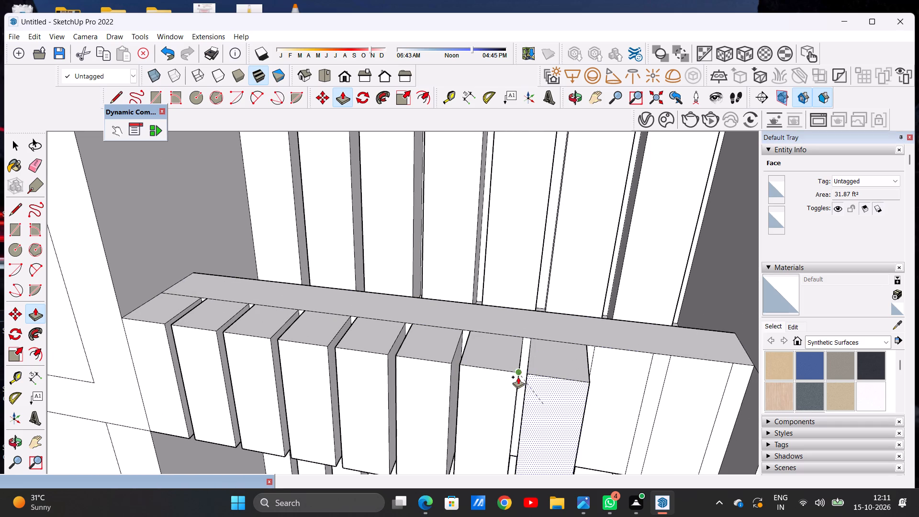
{"action": "left_click", "coordinate": [518, 377]}
{"action": "scroll", "coordinate": [473, 328], "scroll_direction": "down", "scroll_amount": 11}
{"action": "middle_click_drag", "start_coordinate": [472, 356], "coordinate": [440, 311]}
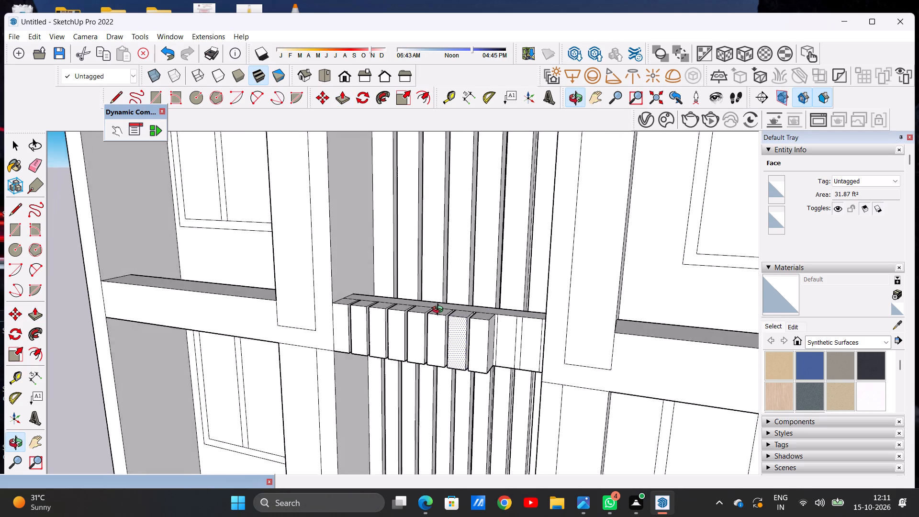
{"action": "middle_click_drag", "start_coordinate": [440, 311], "coordinate": [431, 344]}
{"action": "middle_click_drag", "start_coordinate": [432, 344], "coordinate": [441, 338]}
{"action": "scroll", "coordinate": [502, 340], "scroll_direction": "up", "scroll_amount": 7}
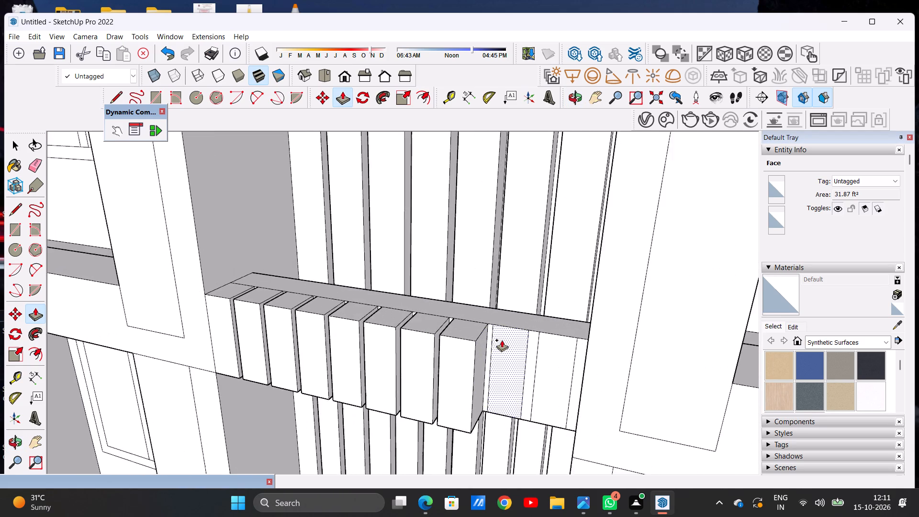
{"action": "left_click", "coordinate": [502, 339]}
{"action": "left_click", "coordinate": [473, 345]}
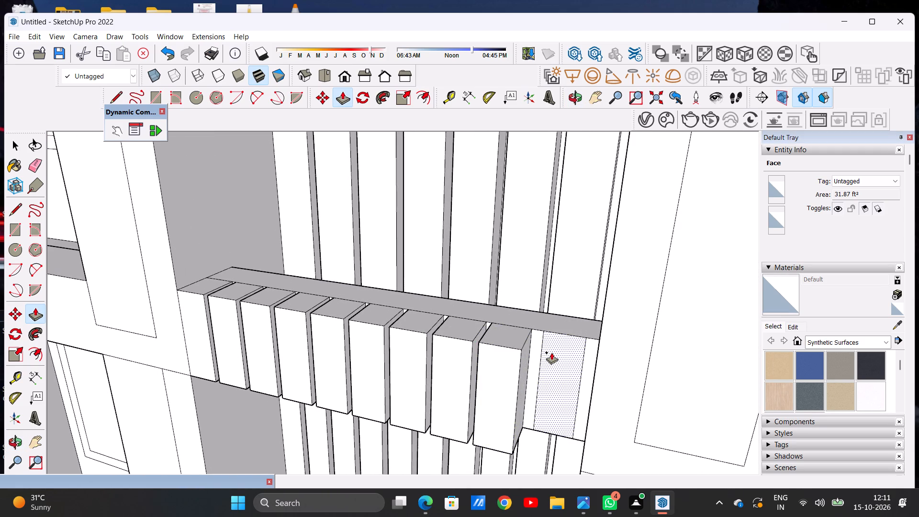
{"action": "left_click", "coordinate": [551, 352]}
{"action": "left_click", "coordinate": [518, 355]}
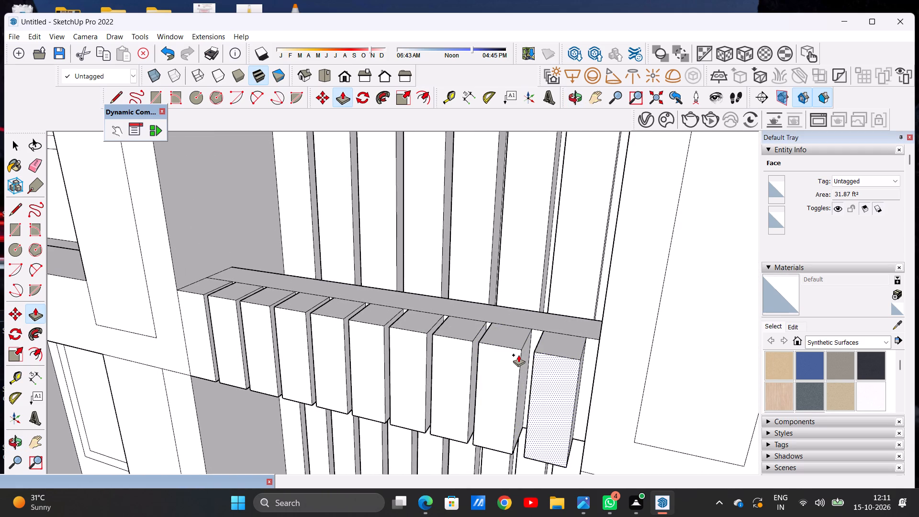
{"action": "key", "text": "space"}
Examine the top storey and its slatted middle parapet from several angles, and the whole elevation in the Front view.
{"action": "scroll", "coordinate": [524, 343], "scroll_direction": "down", "scroll_amount": 14}
{"action": "middle_click_drag", "start_coordinate": [517, 353], "coordinate": [565, 327]}
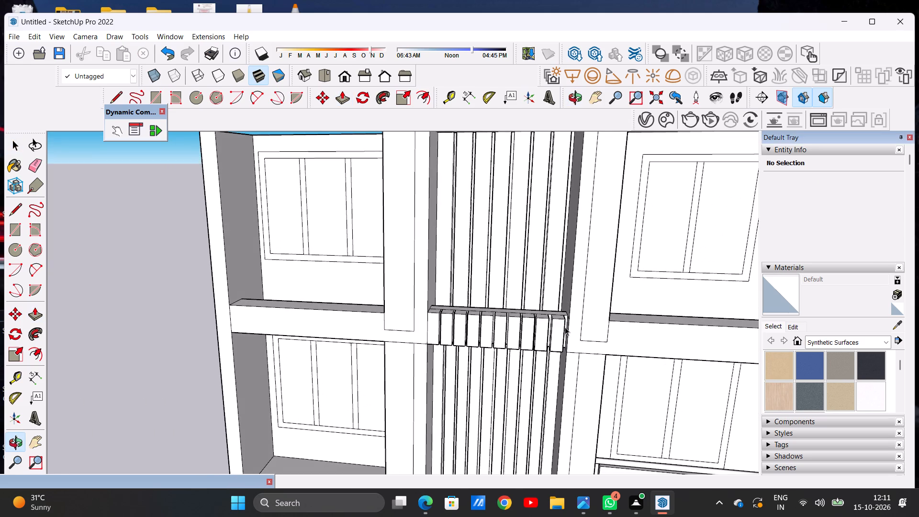
{"action": "scroll", "coordinate": [572, 315], "scroll_direction": "down", "scroll_amount": 5}
{"action": "middle_click_drag", "start_coordinate": [549, 334], "coordinate": [548, 288]}
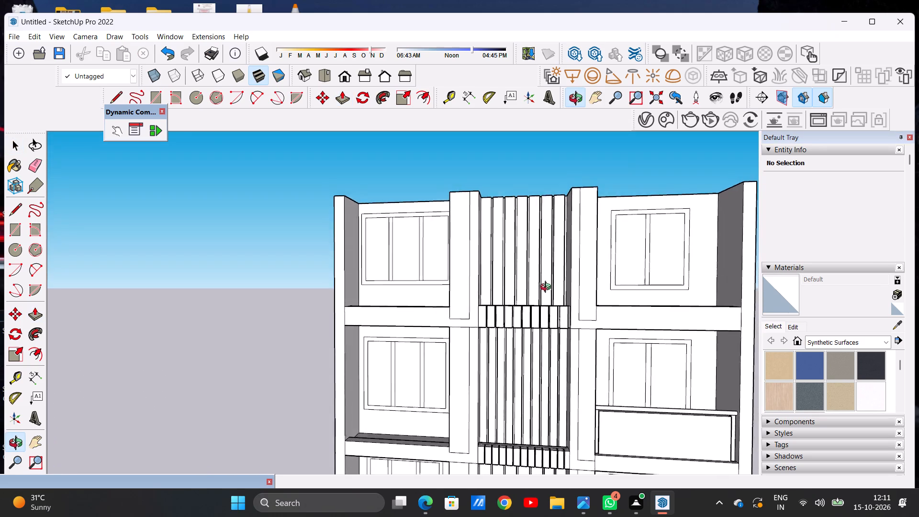
{"action": "middle_click_drag", "start_coordinate": [548, 288], "coordinate": [547, 310]}
{"action": "scroll", "coordinate": [488, 384], "scroll_direction": "down", "scroll_amount": 12}
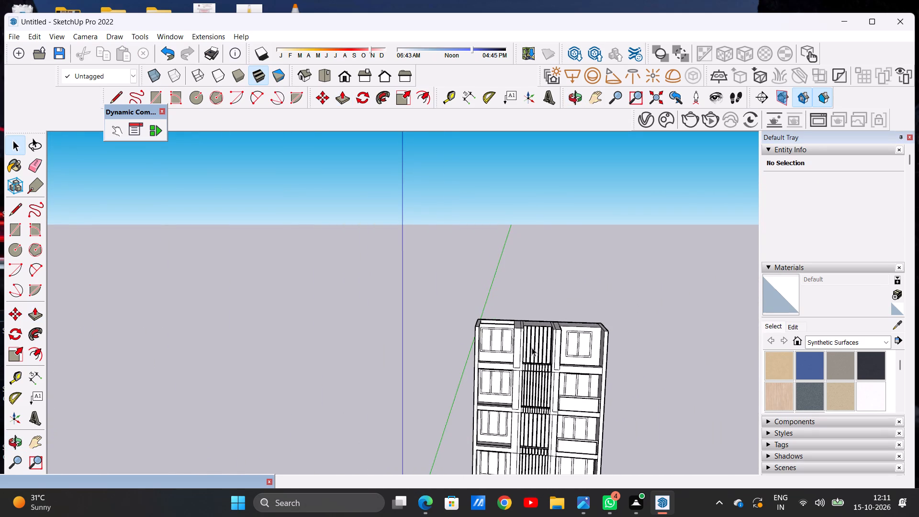
{"action": "scroll", "coordinate": [532, 348], "scroll_direction": "down", "scroll_amount": 4}
{"action": "scroll", "coordinate": [540, 442], "scroll_direction": "up", "scroll_amount": 8}
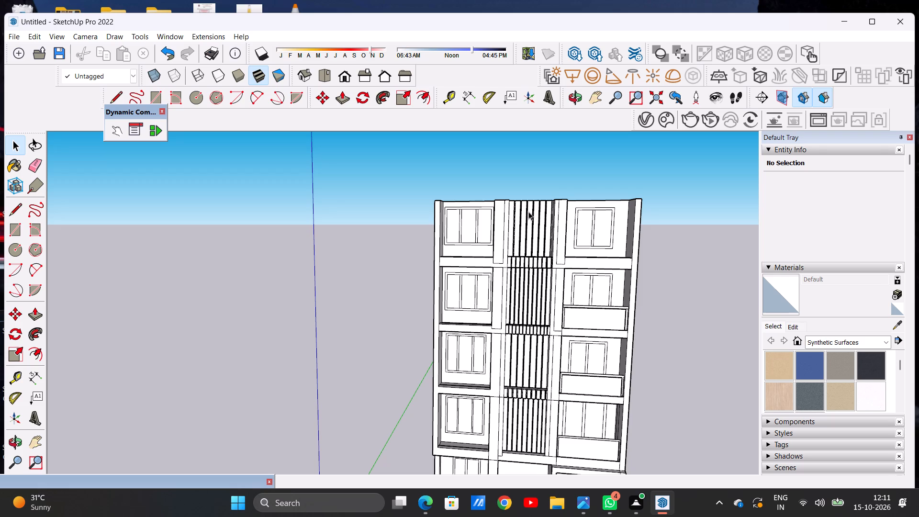
{"action": "scroll", "coordinate": [563, 262], "scroll_direction": "down", "scroll_amount": 8}
{"action": "middle_click_drag", "start_coordinate": [543, 249], "coordinate": [547, 356]}
{"action": "scroll", "coordinate": [548, 258], "scroll_direction": "up", "scroll_amount": 12}
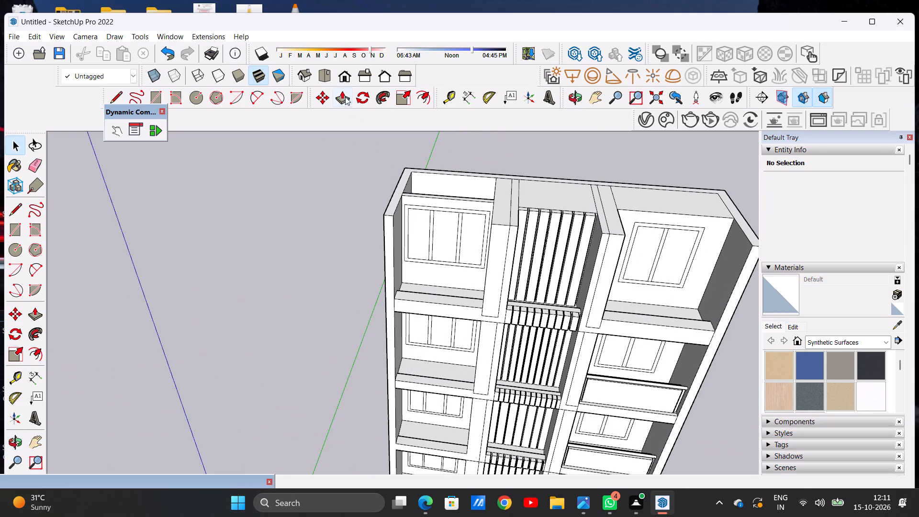
{"action": "left_click", "coordinate": [344, 76]}
{"action": "scroll", "coordinate": [497, 306], "scroll_direction": "down", "scroll_amount": 7}
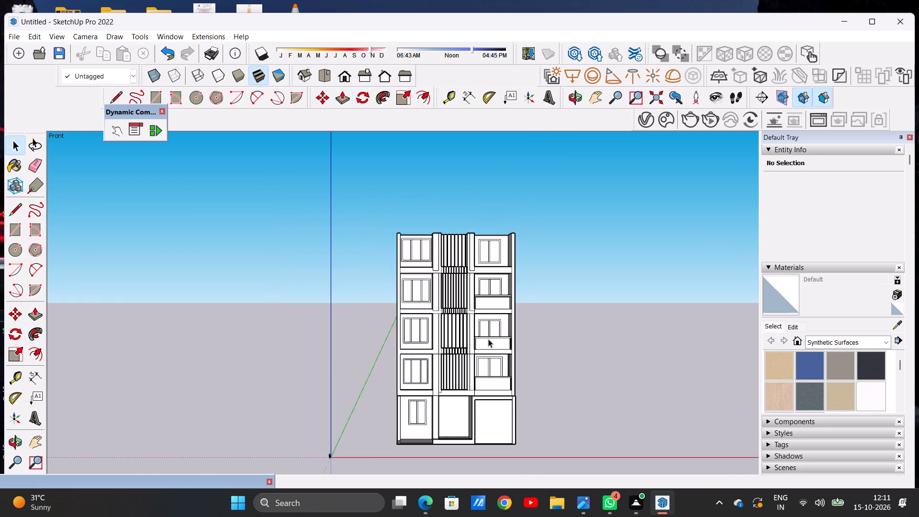
Move the recessed face at the top of the left bay up level with the tops of the surrounding walls.
{"action": "scroll", "coordinate": [488, 339], "scroll_direction": "down", "scroll_amount": 6}
{"action": "scroll", "coordinate": [465, 272], "scroll_direction": "up", "scroll_amount": 7}
{"action": "middle_click_drag", "start_coordinate": [485, 269], "coordinate": [488, 371]}
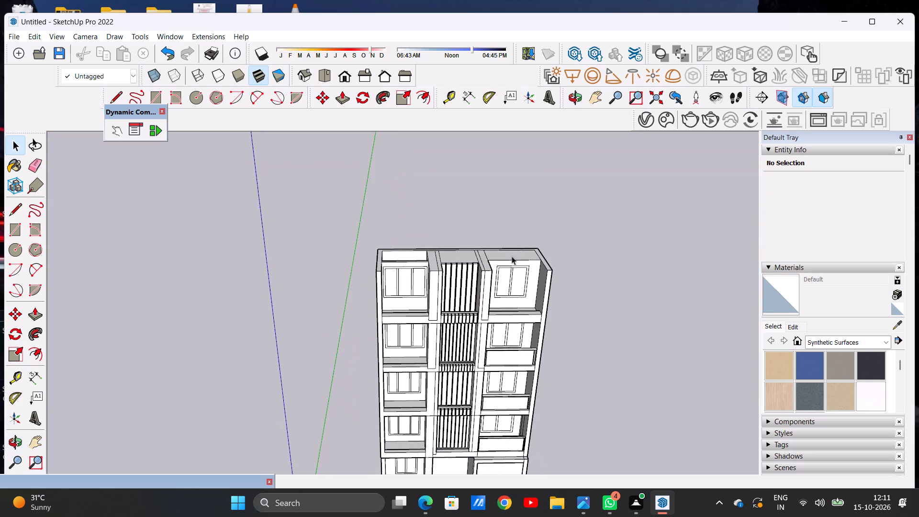
{"action": "middle_click_drag", "start_coordinate": [489, 268], "coordinate": [451, 365]}
{"action": "scroll", "coordinate": [451, 365], "scroll_direction": "up", "scroll_amount": 1}
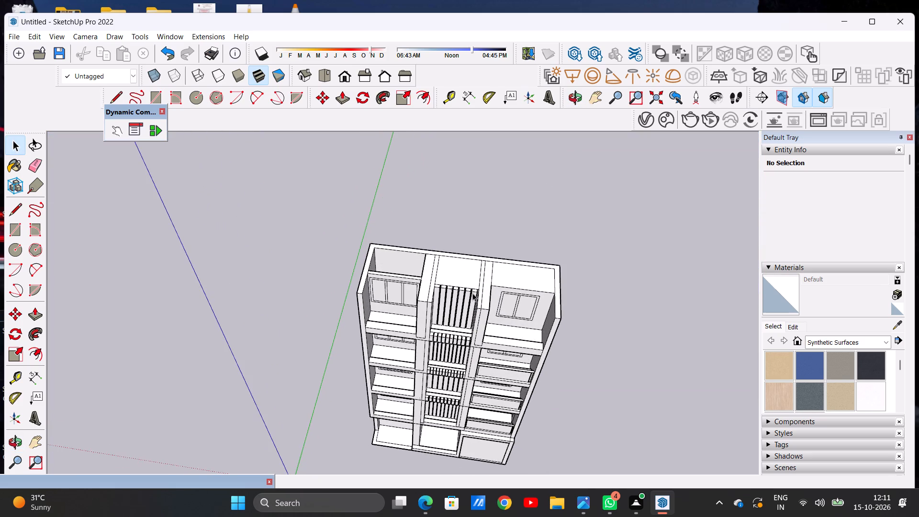
{"action": "scroll", "coordinate": [452, 286], "scroll_direction": "up", "scroll_amount": 5}
{"action": "middle_click_drag", "start_coordinate": [478, 314], "coordinate": [496, 397]}
{"action": "scroll", "coordinate": [496, 397], "scroll_direction": "up", "scroll_amount": 1}
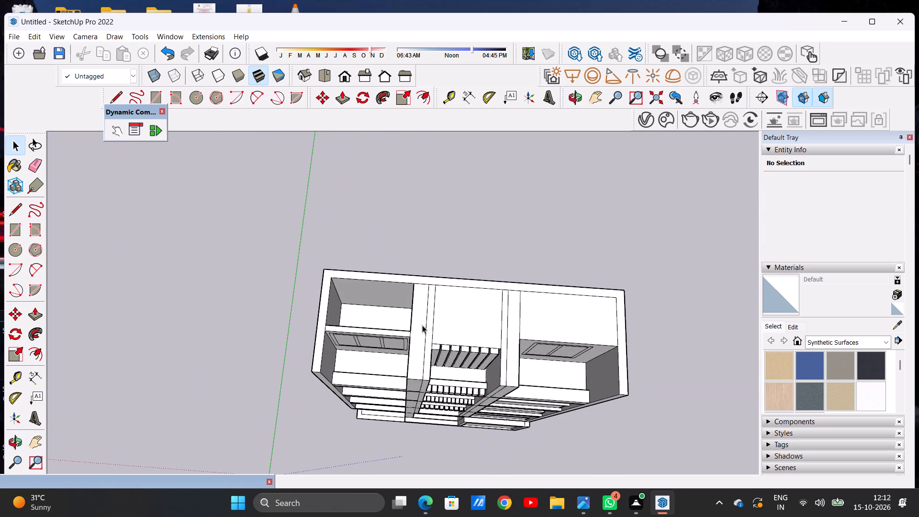
{"action": "scroll", "coordinate": [364, 300], "scroll_direction": "up", "scroll_amount": 10}
{"action": "double_click", "coordinate": [377, 333]}
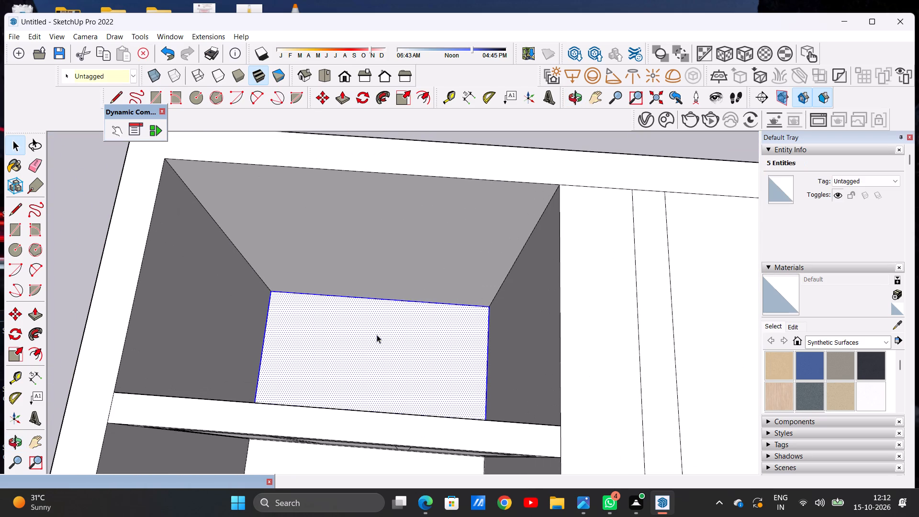
{"action": "key", "text": "m"}
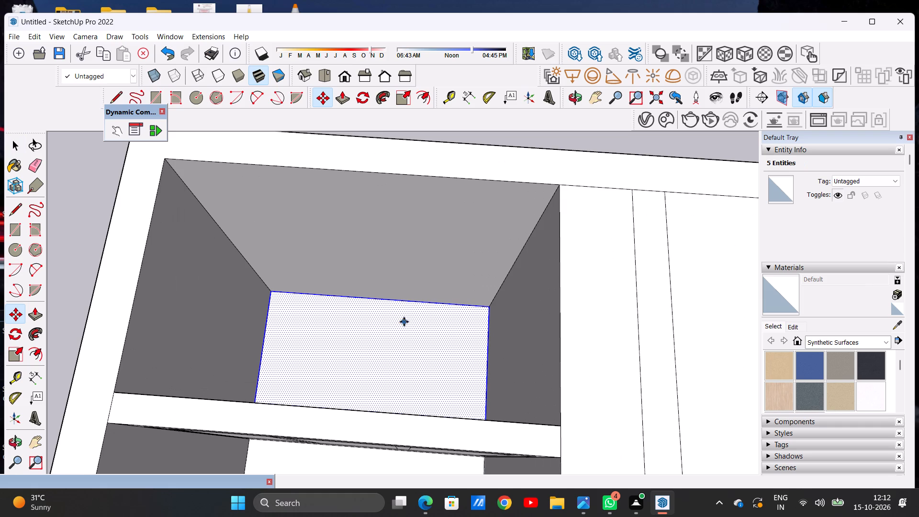
{"action": "left_click", "coordinate": [489, 307]}
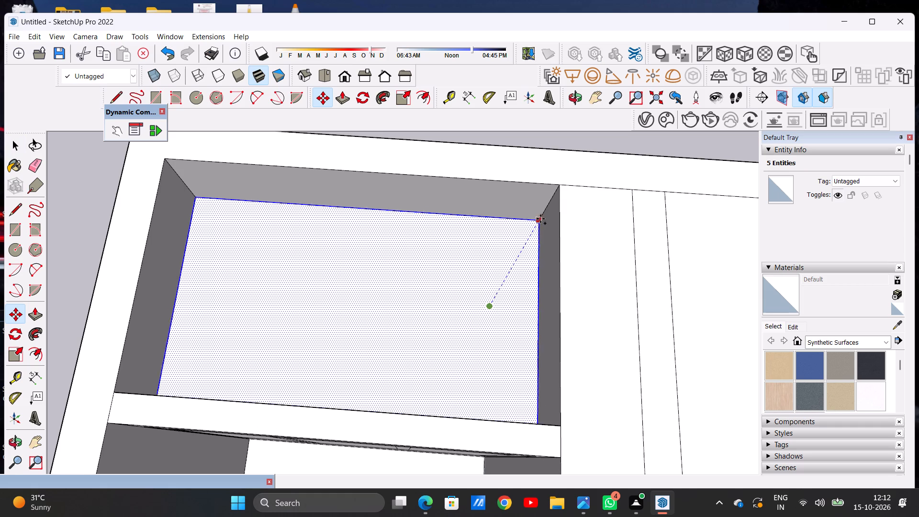
{"action": "left_click", "coordinate": [555, 189]}
{"action": "key", "text": "space"}
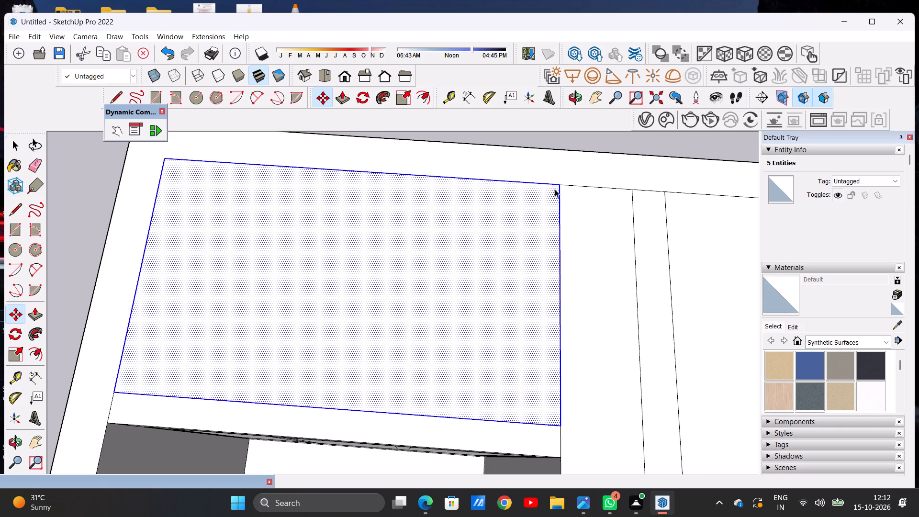
{"action": "left_click", "coordinate": [571, 140]}
Push/Pull the left bay's top face upward to form a thin roof slab slightly above the walls.
{"action": "scroll", "coordinate": [482, 258], "scroll_direction": "down", "scroll_amount": 12}
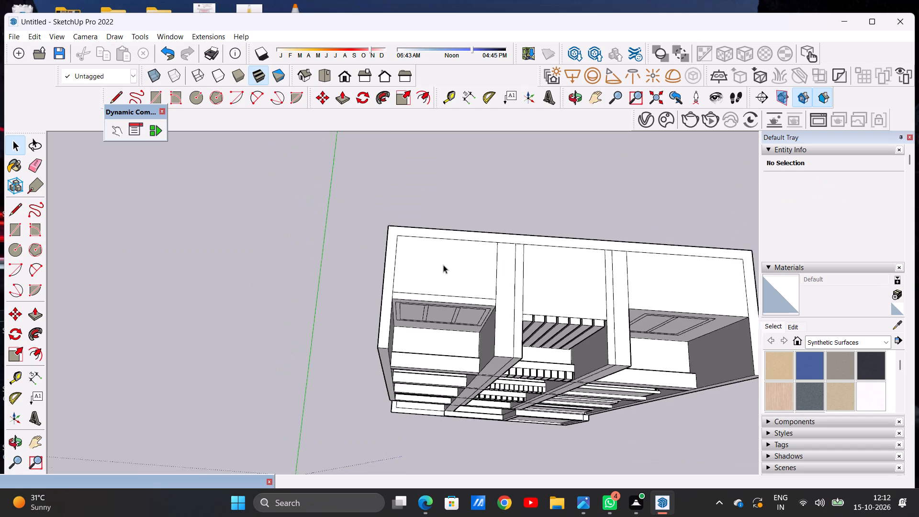
{"action": "scroll", "coordinate": [443, 265], "scroll_direction": "down", "scroll_amount": 6}
{"action": "scroll", "coordinate": [376, 286], "scroll_direction": "down", "scroll_amount": 4}
{"action": "scroll", "coordinate": [431, 300], "scroll_direction": "up", "scroll_amount": 7}
{"action": "middle_click_drag", "start_coordinate": [434, 310], "coordinate": [440, 284]}
{"action": "scroll", "coordinate": [431, 245], "scroll_direction": "up", "scroll_amount": 2}
{"action": "key", "text": "p"}
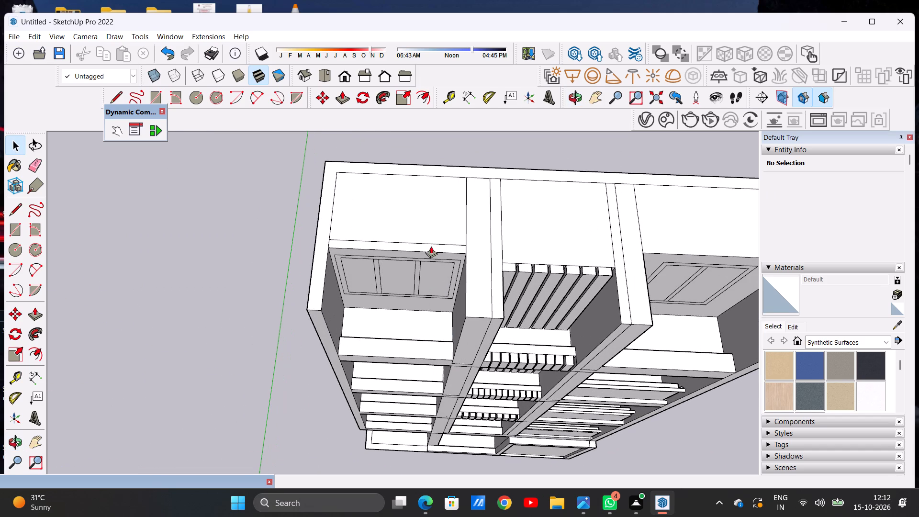
{"action": "scroll", "coordinate": [466, 221], "scroll_direction": "up", "scroll_amount": 5}
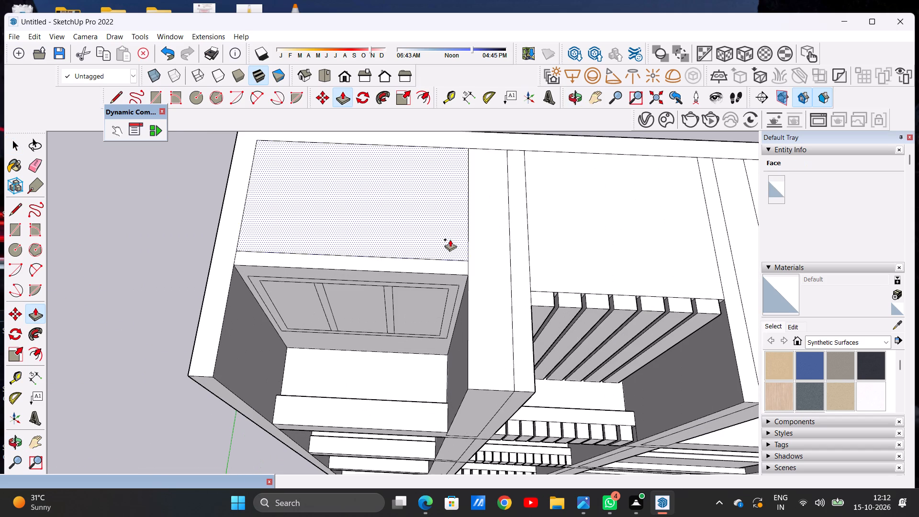
{"action": "left_click", "coordinate": [450, 239]}
{"action": "middle_click_drag", "start_coordinate": [450, 231], "coordinate": [467, 158]}
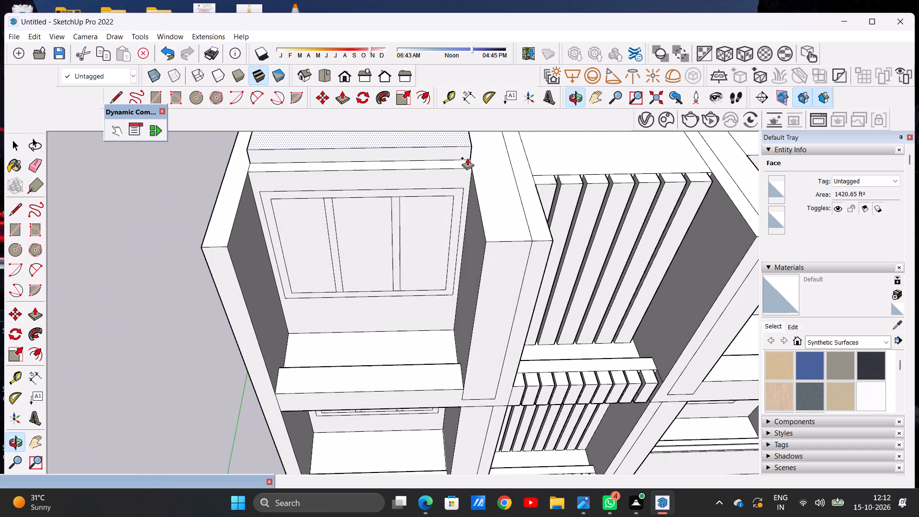
{"action": "scroll", "coordinate": [465, 162], "scroll_direction": "down", "scroll_amount": 17}
{"action": "scroll", "coordinate": [459, 154], "scroll_direction": "up", "scroll_amount": 6}
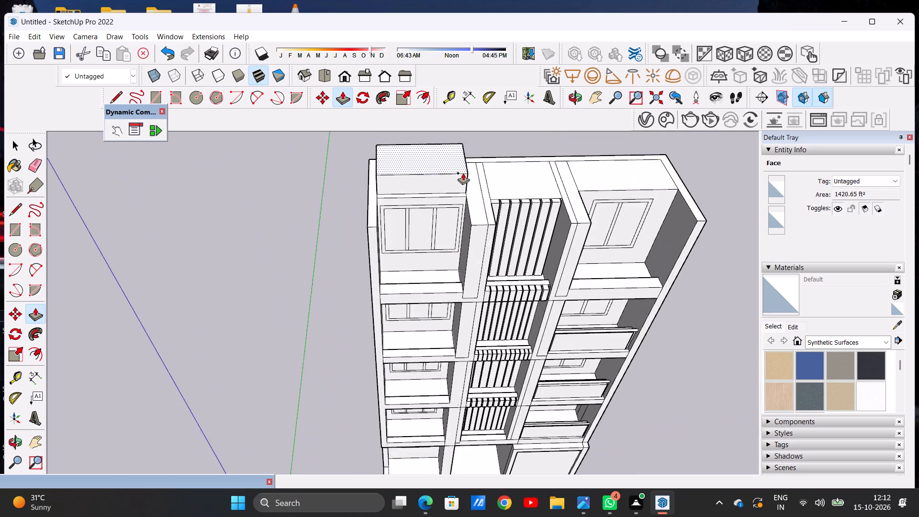
{"action": "scroll", "coordinate": [463, 173], "scroll_direction": "down", "scroll_amount": 1}
{"action": "scroll", "coordinate": [463, 173], "scroll_direction": "up", "scroll_amount": 3}
{"action": "scroll", "coordinate": [463, 173], "scroll_direction": "down", "scroll_amount": 1}
{"action": "scroll", "coordinate": [463, 173], "scroll_direction": "up", "scroll_amount": 16}
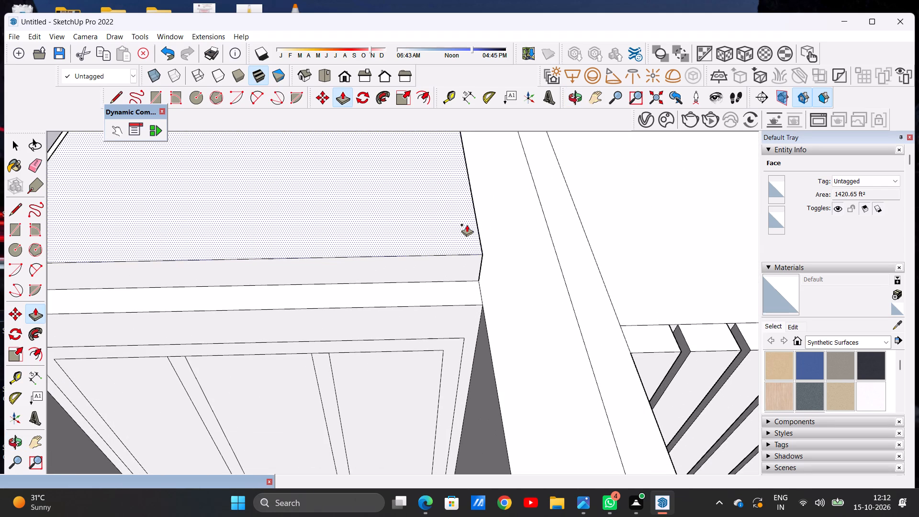
{"action": "left_click", "coordinate": [467, 225]}
{"action": "key", "text": "space"}
{"action": "scroll", "coordinate": [488, 287], "scroll_direction": "down", "scroll_amount": 15}
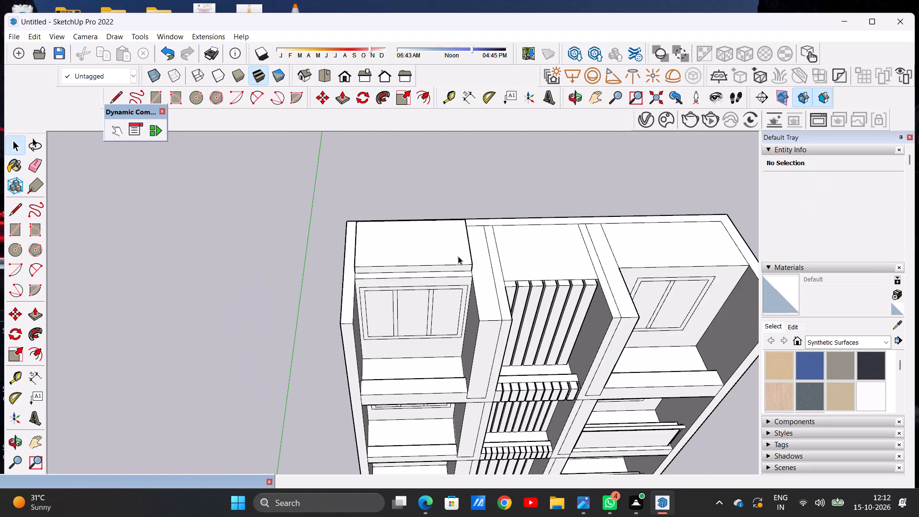
Push/Pull the roof slab's front edge forward until flush with the front face of the left side wall.
{"action": "middle_click_drag", "start_coordinate": [451, 307], "coordinate": [515, 244]}
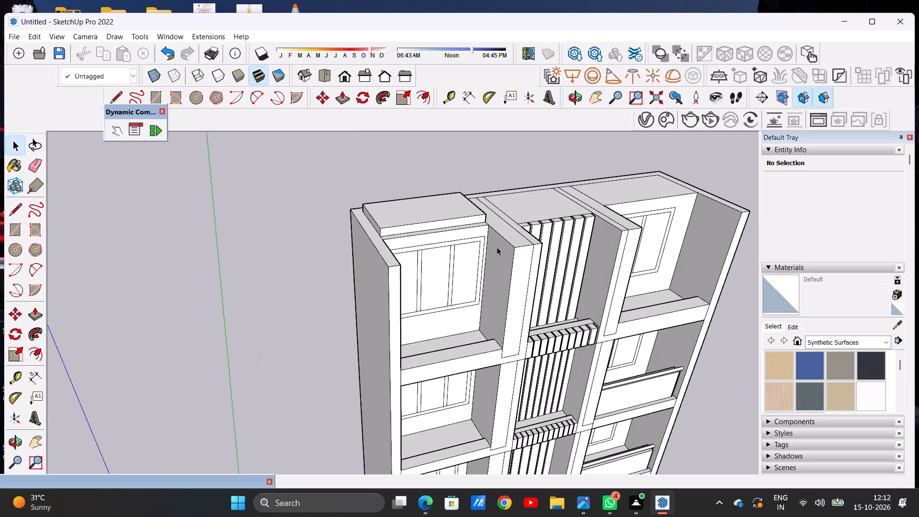
{"action": "scroll", "coordinate": [384, 258], "scroll_direction": "up", "scroll_amount": 6}
{"action": "middle_click_drag", "start_coordinate": [385, 257], "coordinate": [415, 273]}
{"action": "scroll", "coordinate": [411, 223], "scroll_direction": "up", "scroll_amount": 4}
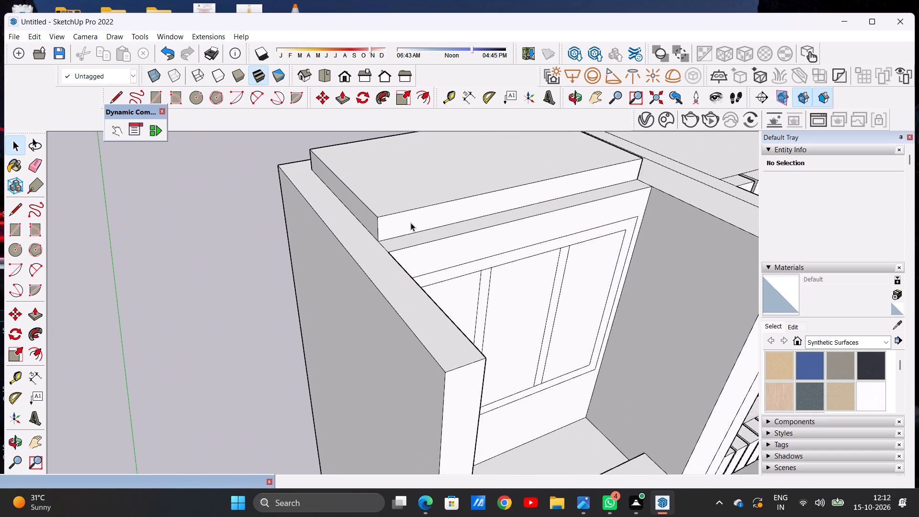
{"action": "scroll", "coordinate": [411, 223], "scroll_direction": "up", "scroll_amount": 2}
{"action": "key", "text": "p"}
{"action": "scroll", "coordinate": [375, 223], "scroll_direction": "up", "scroll_amount": 5}
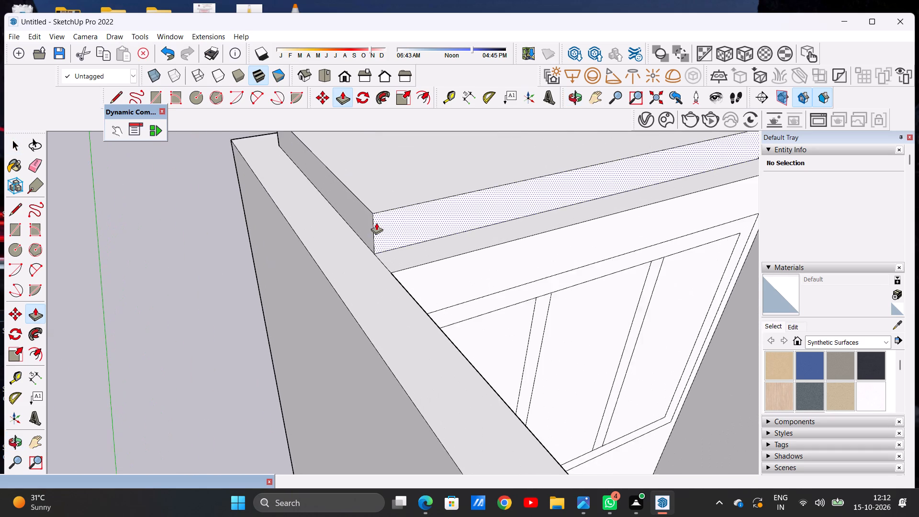
{"action": "left_click", "coordinate": [376, 223]}
{"action": "scroll", "coordinate": [429, 241], "scroll_direction": "down", "scroll_amount": 12}
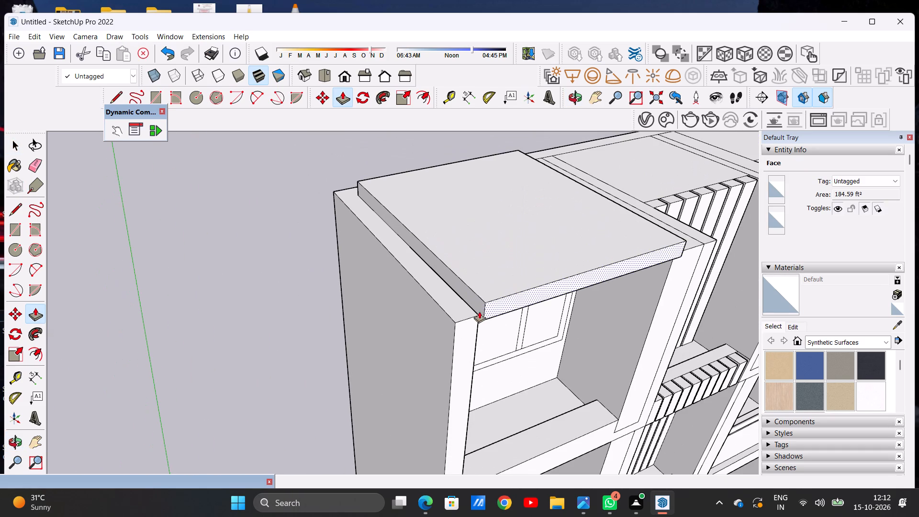
{"action": "left_click", "coordinate": [473, 311]}
{"action": "scroll", "coordinate": [375, 314], "scroll_direction": "down", "scroll_amount": 6}
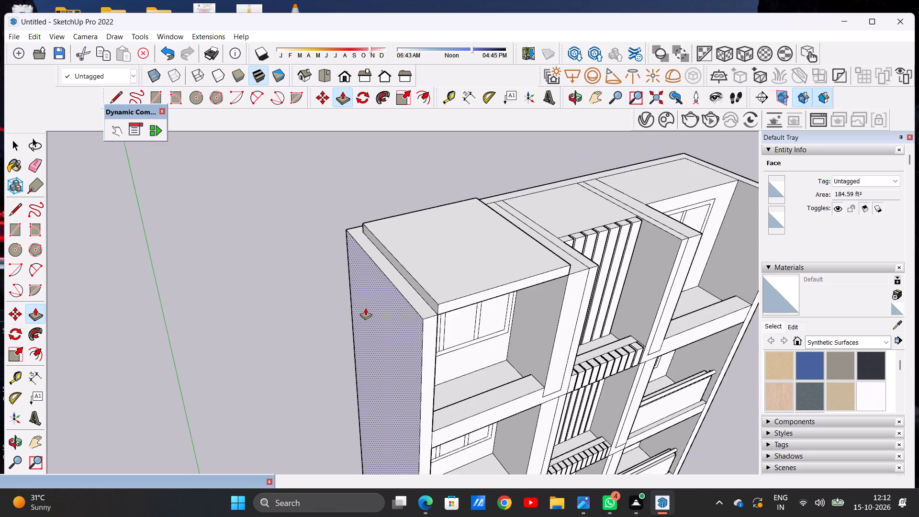
Push/Pull the roof slab's right side across the middle and right bays to the inner face of the right side wall.
{"action": "scroll", "coordinate": [365, 308], "scroll_direction": "down", "scroll_amount": 2}
{"action": "middle_click_drag", "start_coordinate": [548, 272], "coordinate": [369, 232]}
{"action": "scroll", "coordinate": [364, 261], "scroll_direction": "up", "scroll_amount": 3}
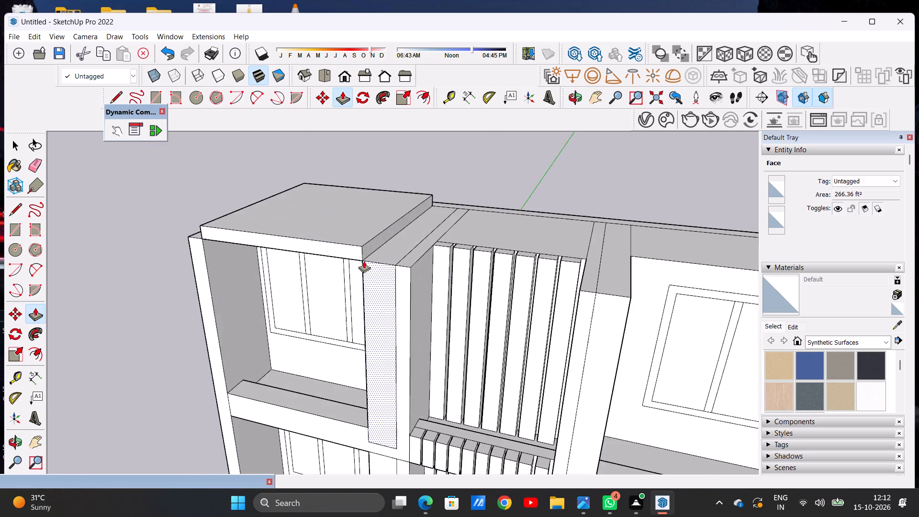
{"action": "scroll", "coordinate": [364, 261], "scroll_direction": "up", "scroll_amount": 16}
{"action": "left_click", "coordinate": [360, 262]}
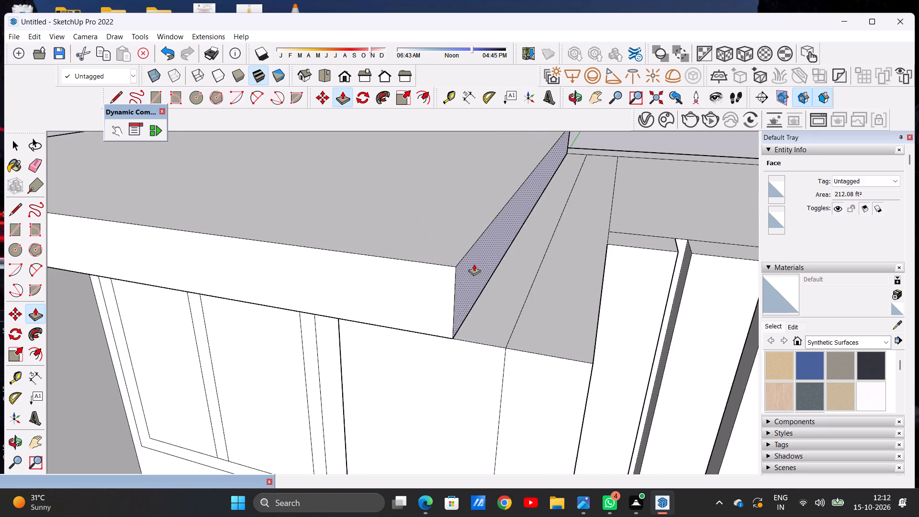
{"action": "scroll", "coordinate": [474, 264], "scroll_direction": "down", "scroll_amount": 20}
{"action": "scroll", "coordinate": [474, 264], "scroll_direction": "down", "scroll_amount": 11}
{"action": "scroll", "coordinate": [572, 266], "scroll_direction": "up", "scroll_amount": 8}
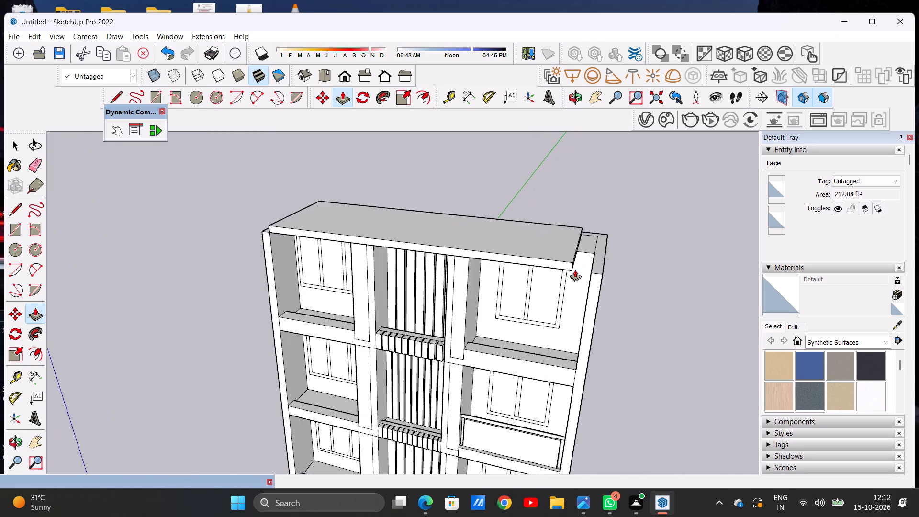
{"action": "scroll", "coordinate": [575, 270], "scroll_direction": "up", "scroll_amount": 11}
{"action": "left_click", "coordinate": [621, 281]}
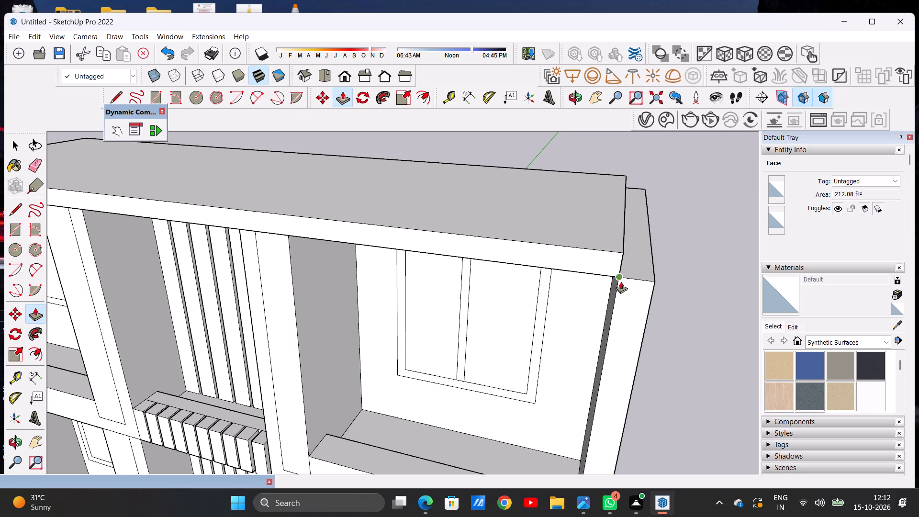
{"action": "key", "text": "space"}
{"action": "scroll", "coordinate": [589, 288], "scroll_direction": "down", "scroll_amount": 16}
{"action": "scroll", "coordinate": [459, 292], "scroll_direction": "up", "scroll_amount": 1}
Examine the new roof slab, the top storey and the whole elevation from several angles.
{"action": "middle_click_drag", "start_coordinate": [529, 243], "coordinate": [547, 226]}
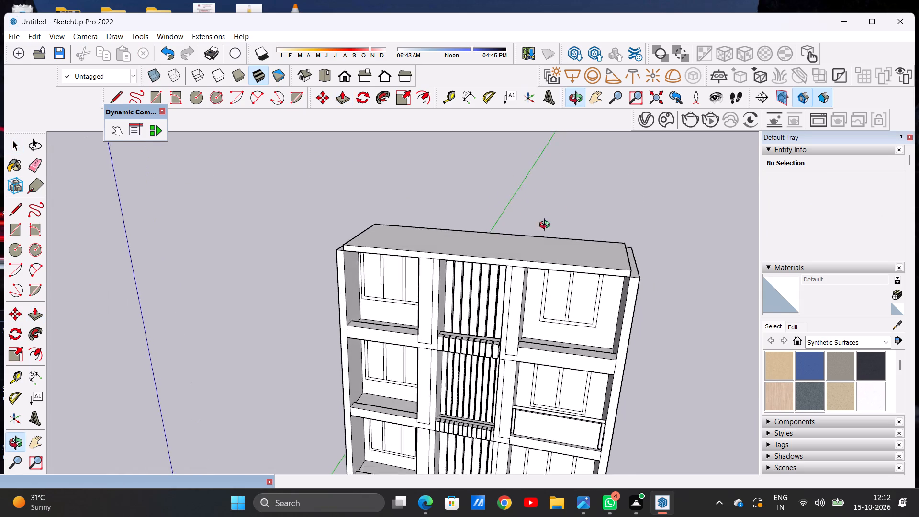
{"action": "middle_click_drag", "start_coordinate": [547, 226], "coordinate": [581, 198]}
{"action": "scroll", "coordinate": [462, 302], "scroll_direction": "up", "scroll_amount": 8}
{"action": "middle_click_drag", "start_coordinate": [487, 279], "coordinate": [476, 350]}
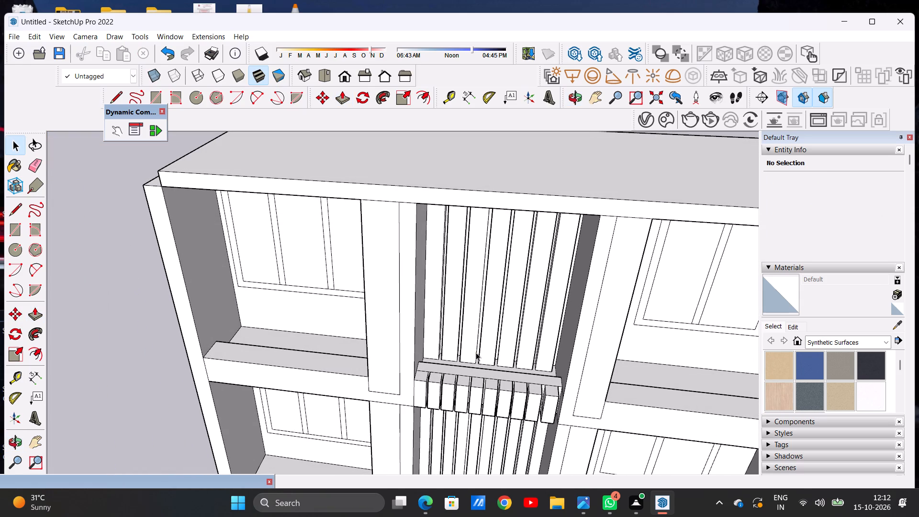
{"action": "key", "text": "space"}
{"action": "scroll", "coordinate": [494, 368], "scroll_direction": "down", "scroll_amount": 11}
{"action": "middle_click_drag", "start_coordinate": [510, 345], "coordinate": [536, 229]}
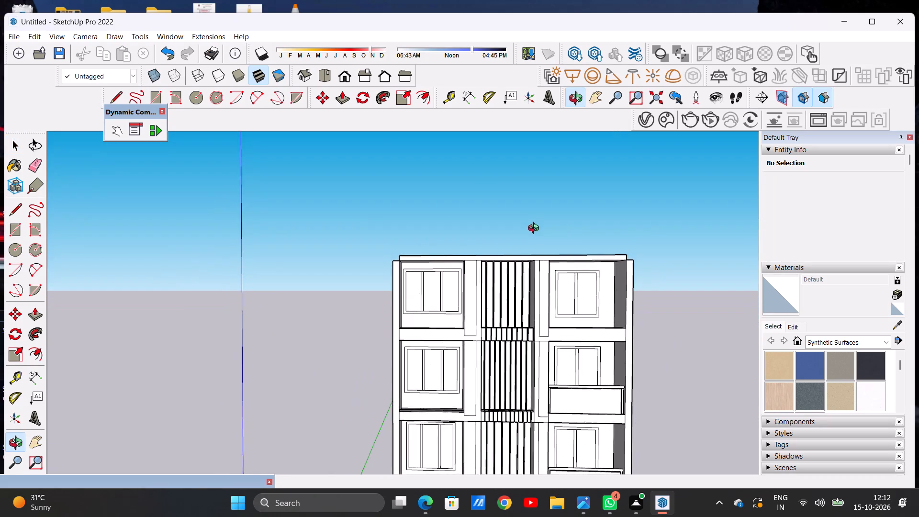
{"action": "middle_click_drag", "start_coordinate": [536, 229], "coordinate": [537, 235]}
{"action": "scroll", "coordinate": [453, 246], "scroll_direction": "up", "scroll_amount": 5}
{"action": "middle_click_drag", "start_coordinate": [463, 248], "coordinate": [466, 347]}
{"action": "scroll", "coordinate": [367, 325], "scroll_direction": "down", "scroll_amount": 16}
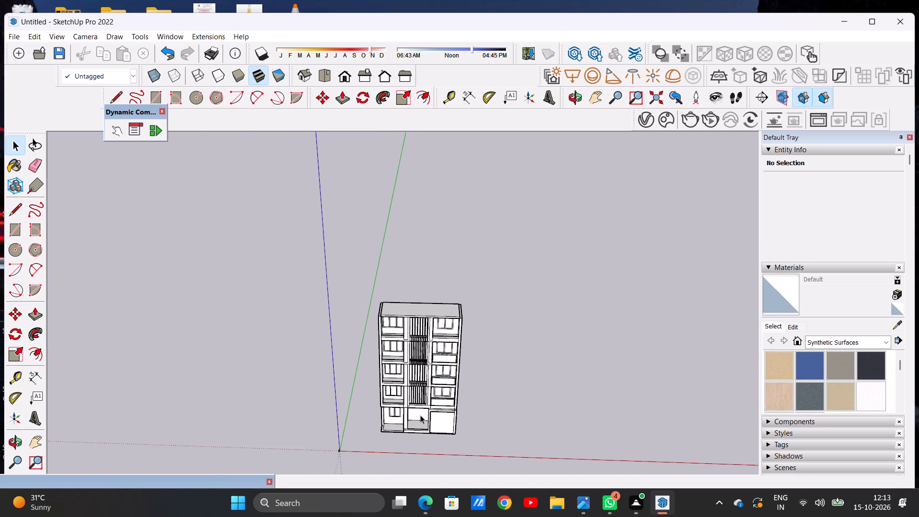
{"action": "scroll", "coordinate": [415, 407], "scroll_direction": "up", "scroll_amount": 7}
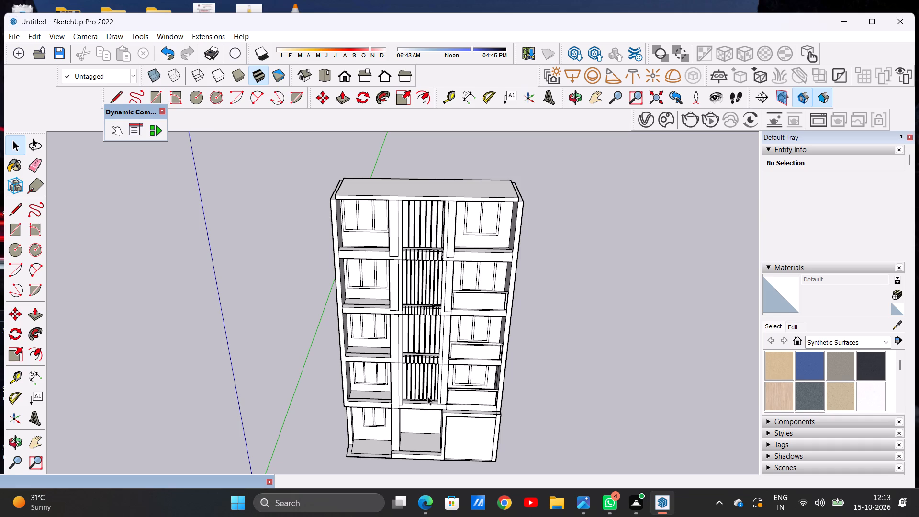
{"action": "scroll", "coordinate": [376, 394], "scroll_direction": "down", "scroll_amount": 8}
{"action": "scroll", "coordinate": [403, 338], "scroll_direction": "up", "scroll_amount": 8}
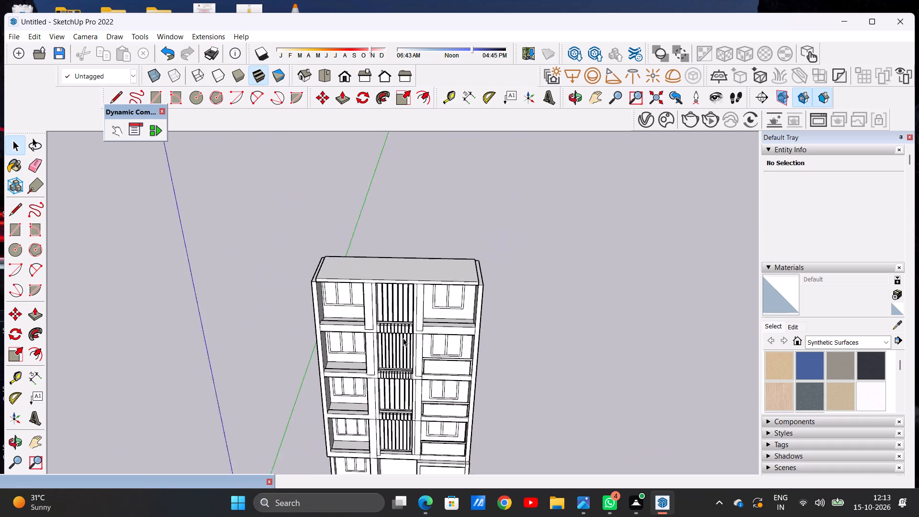
{"action": "scroll", "coordinate": [474, 278], "scroll_direction": "down", "scroll_amount": 3}
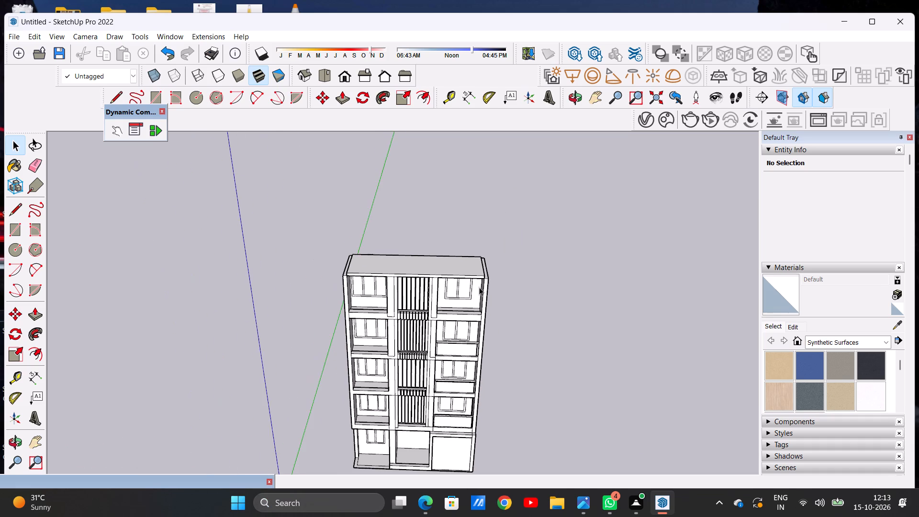
{"action": "middle_click_drag", "start_coordinate": [448, 267], "coordinate": [422, 326]}
{"action": "scroll", "coordinate": [525, 298], "scroll_direction": "down", "scroll_amount": 7}
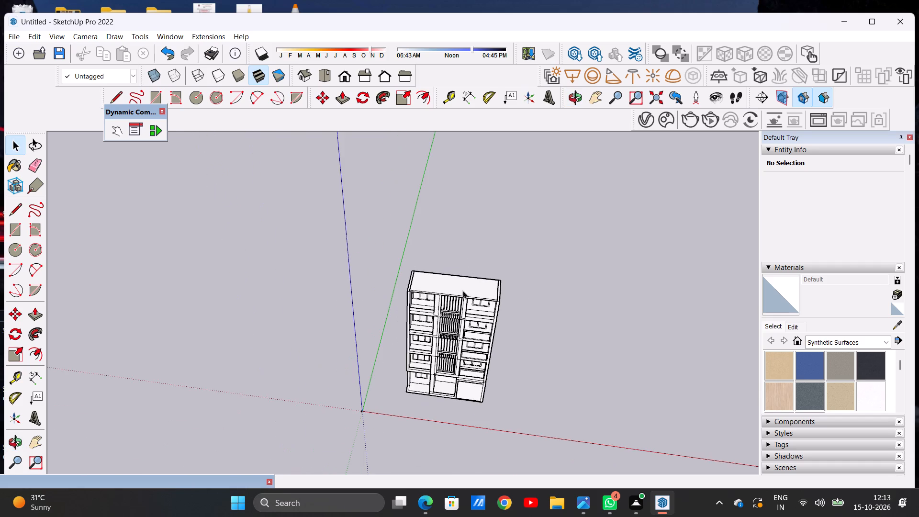
Push/Pull the top face of the perimeter walls upward by about one storey above the roof slab.
{"action": "scroll", "coordinate": [430, 283], "scroll_direction": "up", "scroll_amount": 8}
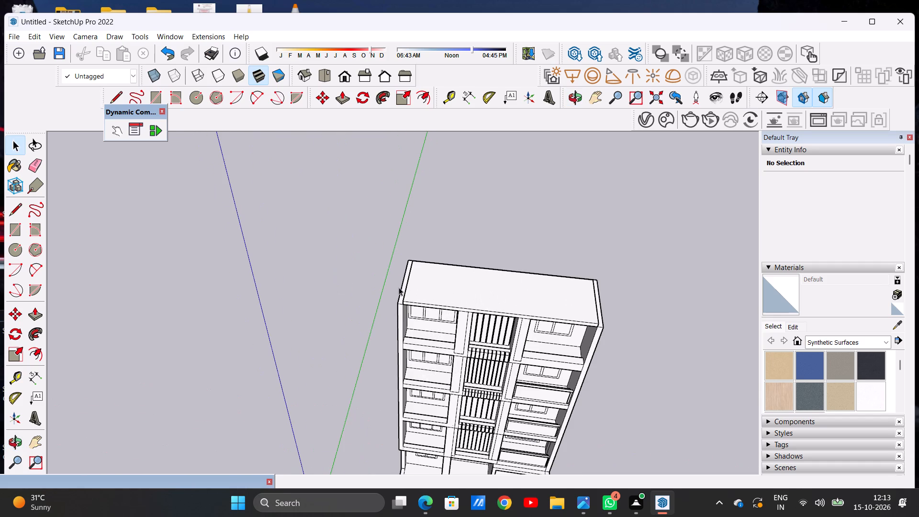
{"action": "scroll", "coordinate": [395, 292], "scroll_direction": "down", "scroll_amount": 4}
{"action": "scroll", "coordinate": [489, 312], "scroll_direction": "up", "scroll_amount": 6}
{"action": "middle_click_drag", "start_coordinate": [532, 343], "coordinate": [522, 295]}
{"action": "scroll", "coordinate": [583, 270], "scroll_direction": "up", "scroll_amount": 6}
{"action": "key", "text": "p"}
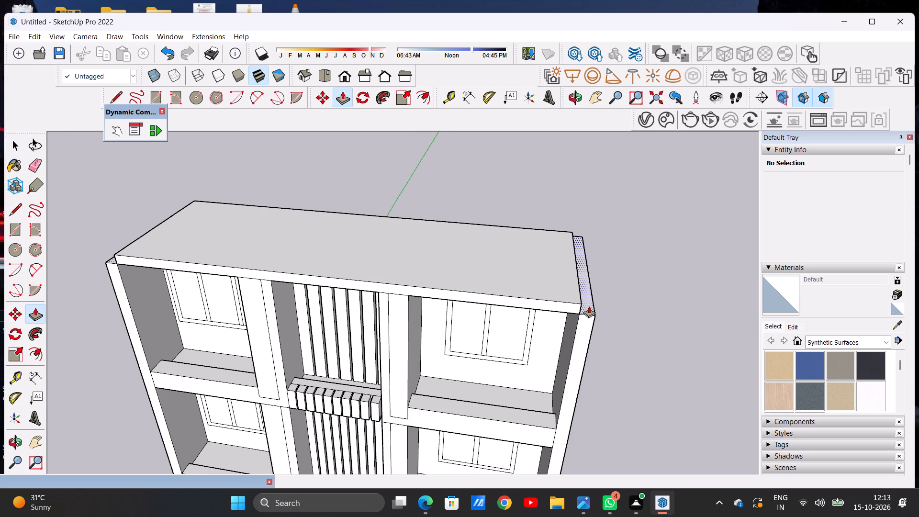
{"action": "left_click", "coordinate": [585, 304]}
{"action": "scroll", "coordinate": [591, 259], "scroll_direction": "down", "scroll_amount": 14}
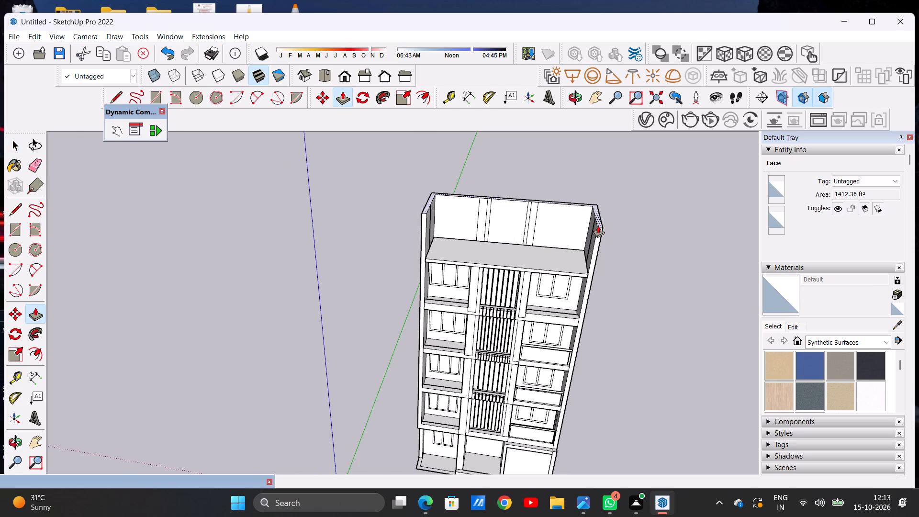
{"action": "left_click", "coordinate": [598, 225]}
{"action": "key", "text": "space"}
Examine the raised perimeter walls, the slab surface and the front elevation from several angles.
{"action": "scroll", "coordinate": [485, 280], "scroll_direction": "down", "scroll_amount": 7}
{"action": "middle_click_drag", "start_coordinate": [495, 324], "coordinate": [498, 299]}
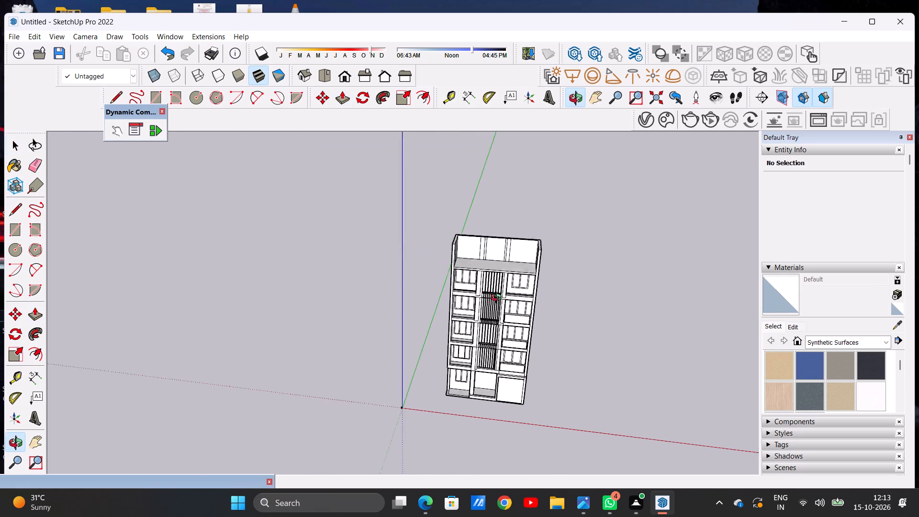
{"action": "middle_click_drag", "start_coordinate": [498, 299], "coordinate": [526, 257]}
{"action": "scroll", "coordinate": [503, 249], "scroll_direction": "up", "scroll_amount": 16}
{"action": "scroll", "coordinate": [439, 277], "scroll_direction": "down", "scroll_amount": 6}
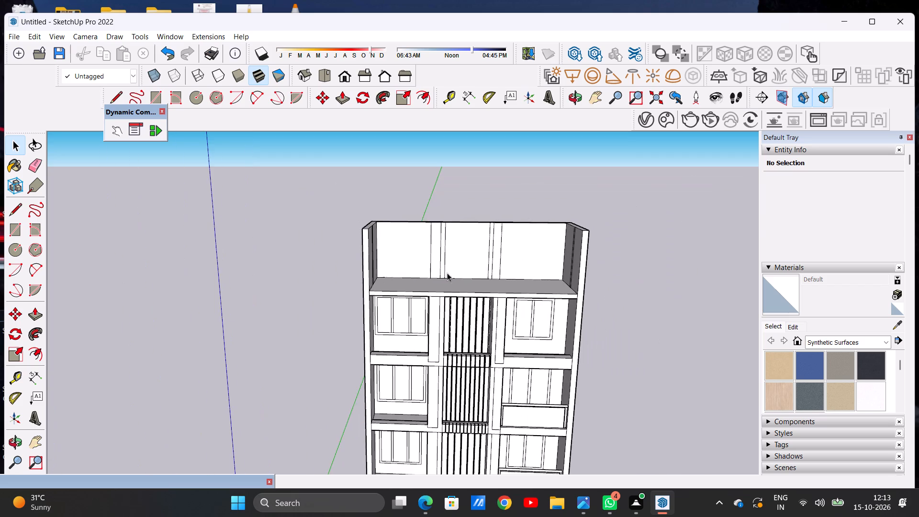
{"action": "middle_click_drag", "start_coordinate": [478, 265], "coordinate": [462, 364]}
{"action": "scroll", "coordinate": [482, 299], "scroll_direction": "up", "scroll_amount": 7}
{"action": "middle_click_drag", "start_coordinate": [532, 295], "coordinate": [413, 316]}
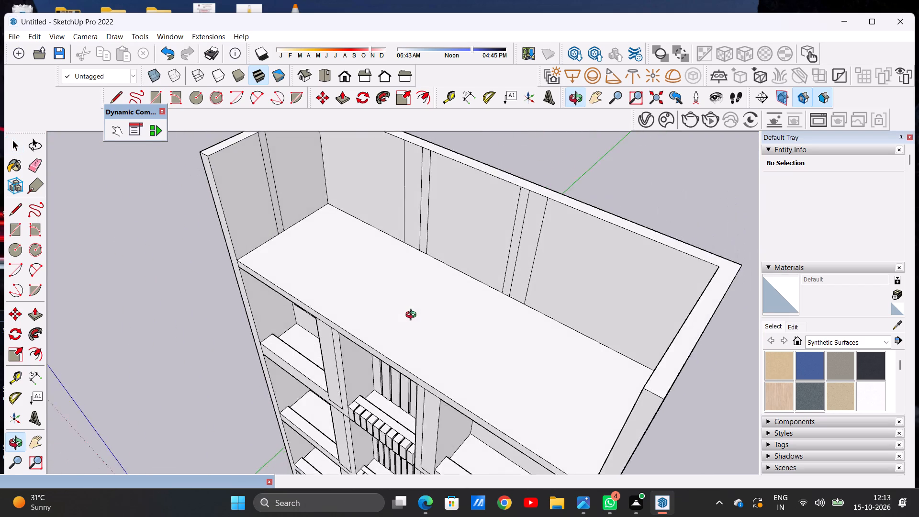
{"action": "middle_click_drag", "start_coordinate": [413, 316], "coordinate": [536, 367]}
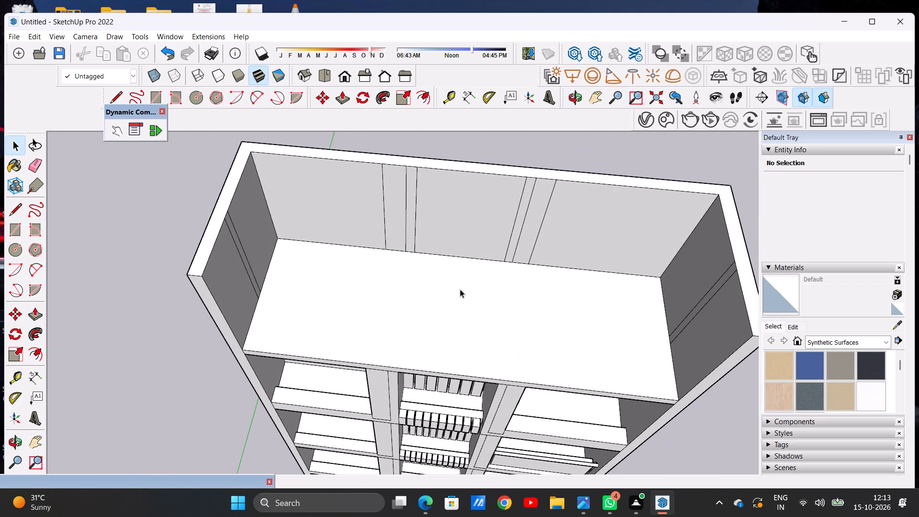
{"action": "scroll", "coordinate": [409, 288], "scroll_direction": "down", "scroll_amount": 6}
{"action": "middle_click_drag", "start_coordinate": [428, 310], "coordinate": [428, 311]}
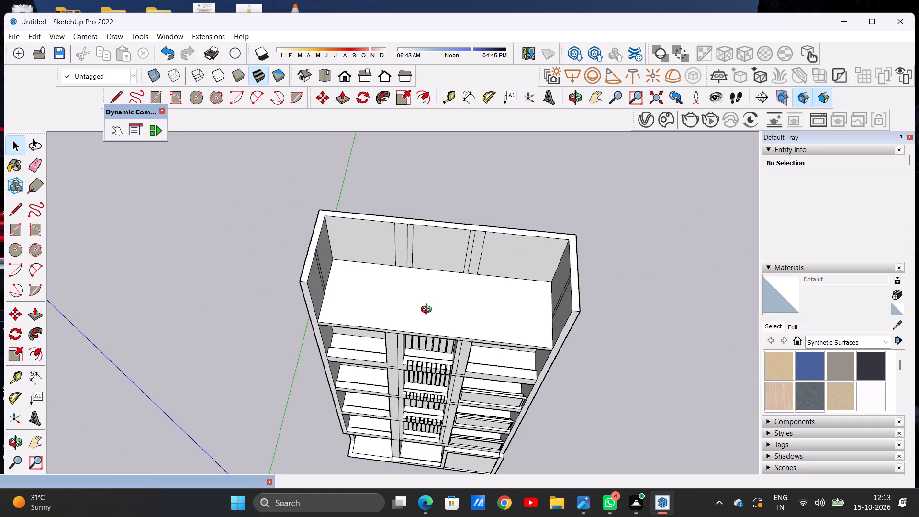
{"action": "middle_click_drag", "start_coordinate": [428, 311], "coordinate": [440, 355]}
{"action": "scroll", "coordinate": [503, 369], "scroll_direction": "up", "scroll_amount": 7}
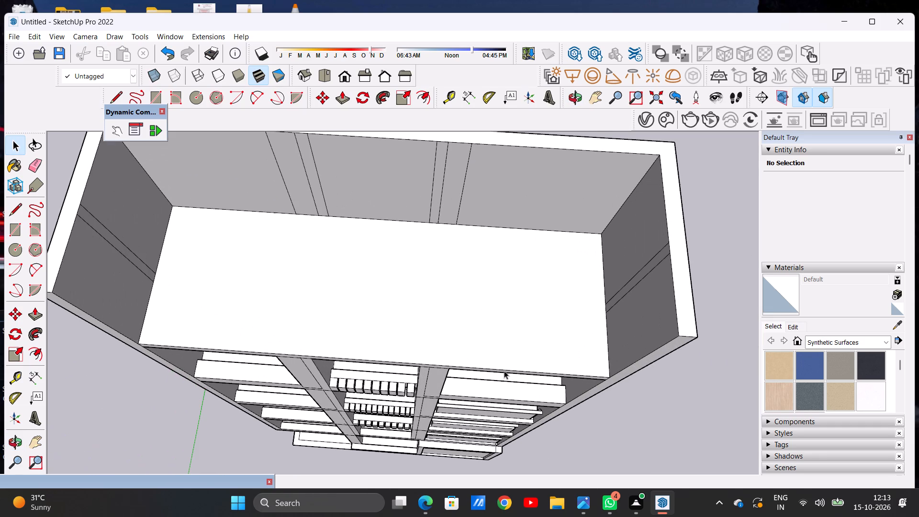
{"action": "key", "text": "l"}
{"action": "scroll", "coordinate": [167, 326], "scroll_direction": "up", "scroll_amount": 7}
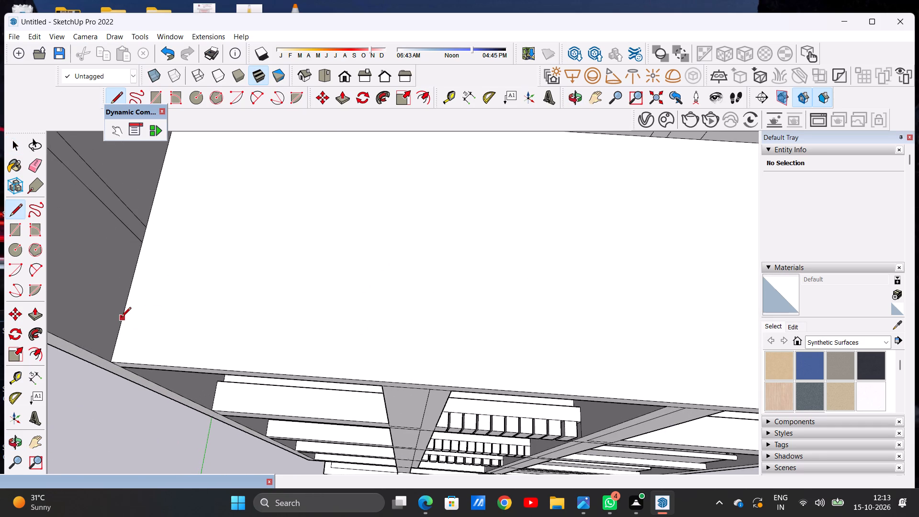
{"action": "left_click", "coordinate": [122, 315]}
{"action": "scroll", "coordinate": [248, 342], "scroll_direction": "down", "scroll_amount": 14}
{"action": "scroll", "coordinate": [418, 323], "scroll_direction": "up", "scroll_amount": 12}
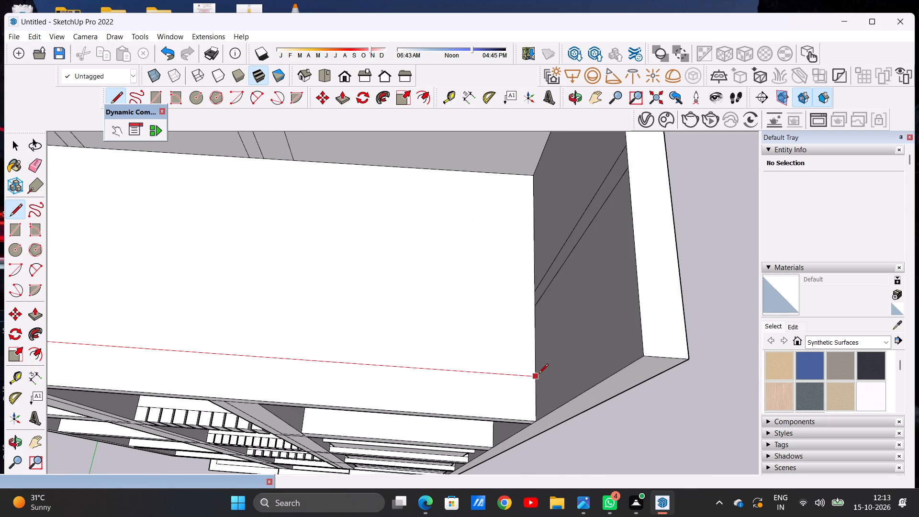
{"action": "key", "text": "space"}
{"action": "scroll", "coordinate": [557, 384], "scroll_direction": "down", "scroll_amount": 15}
Draw a line across the full width of the slab, parallel to its front edge and slightly set back.
{"action": "scroll", "coordinate": [347, 369], "scroll_direction": "up", "scroll_amount": 3}
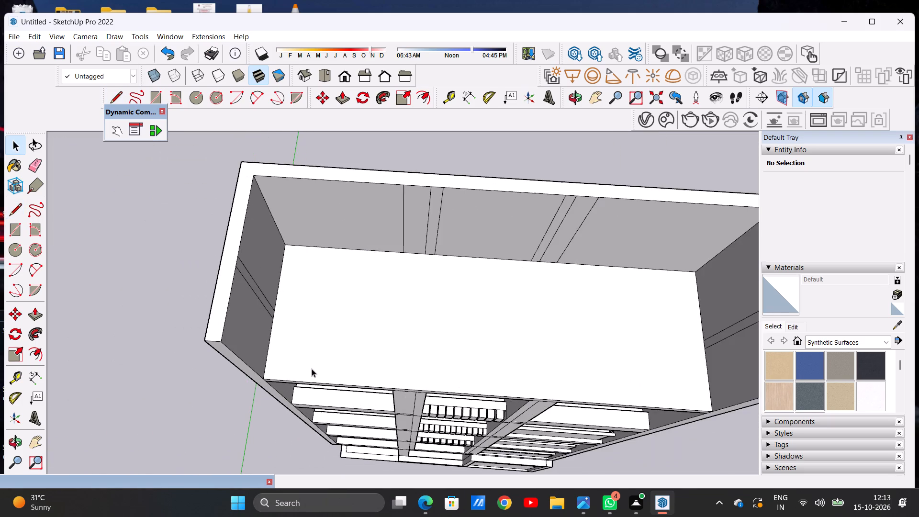
{"action": "scroll", "coordinate": [312, 369], "scroll_direction": "up", "scroll_amount": 4}
{"action": "key", "text": "l"}
{"action": "scroll", "coordinate": [268, 363], "scroll_direction": "up", "scroll_amount": 4}
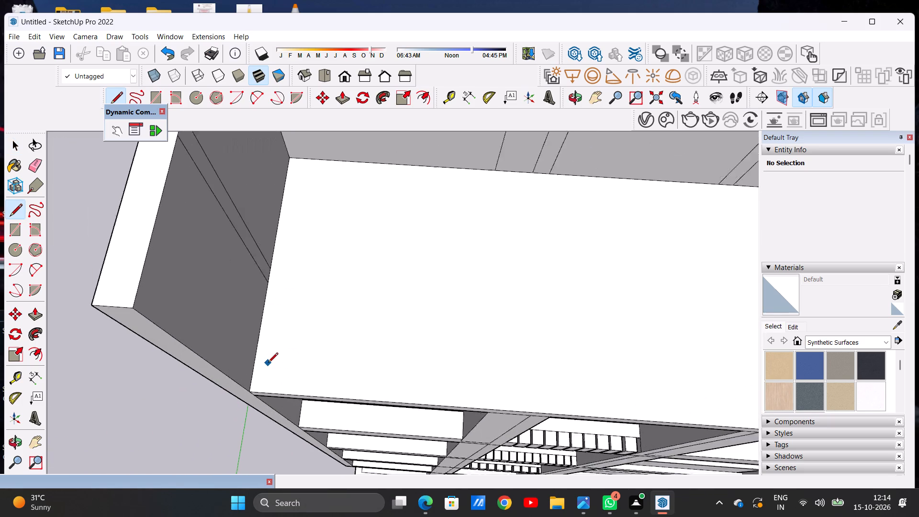
{"action": "scroll", "coordinate": [268, 363], "scroll_direction": "up", "scroll_amount": 2}
{"action": "left_click", "coordinate": [250, 352]}
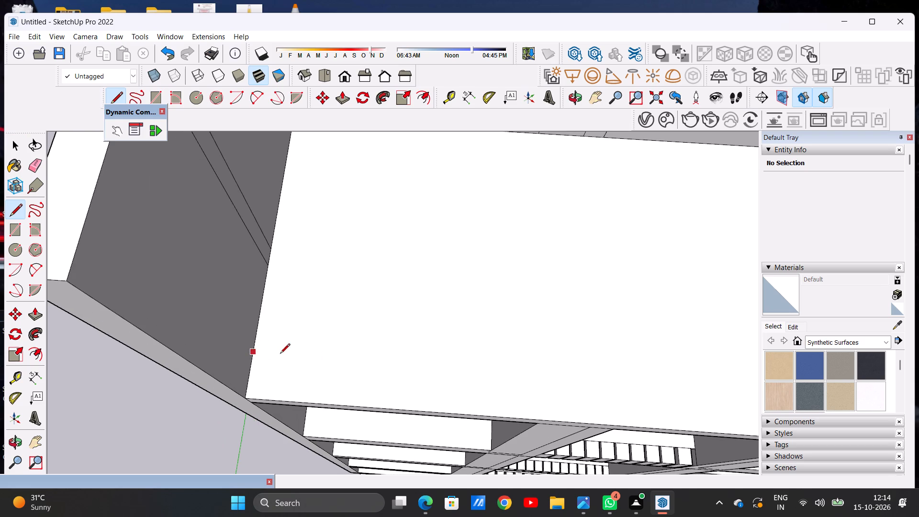
{"action": "scroll", "coordinate": [359, 362], "scroll_direction": "down", "scroll_amount": 17}
{"action": "scroll", "coordinate": [506, 361], "scroll_direction": "up", "scroll_amount": 3}
{"action": "scroll", "coordinate": [506, 361], "scroll_direction": "down", "scroll_amount": 1}
{"action": "scroll", "coordinate": [506, 361], "scroll_direction": "up", "scroll_amount": 2}
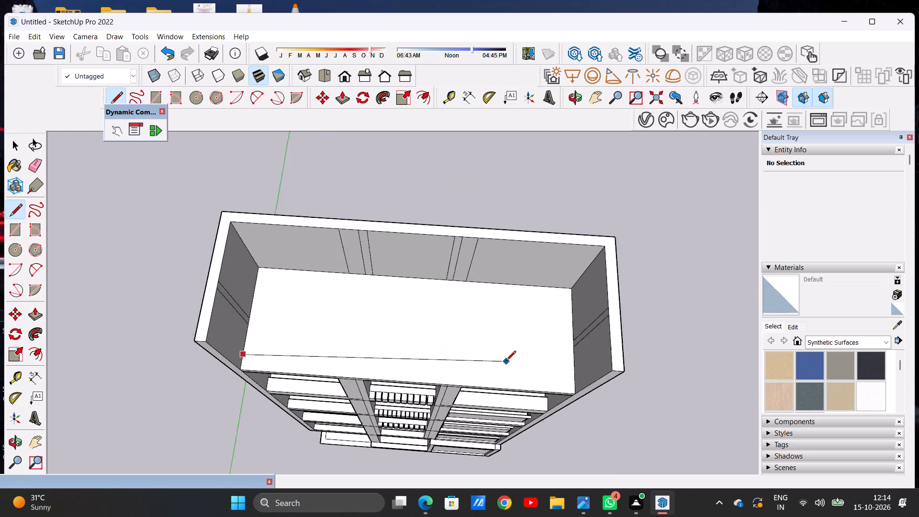
{"action": "scroll", "coordinate": [506, 361], "scroll_direction": "up", "scroll_amount": 5}
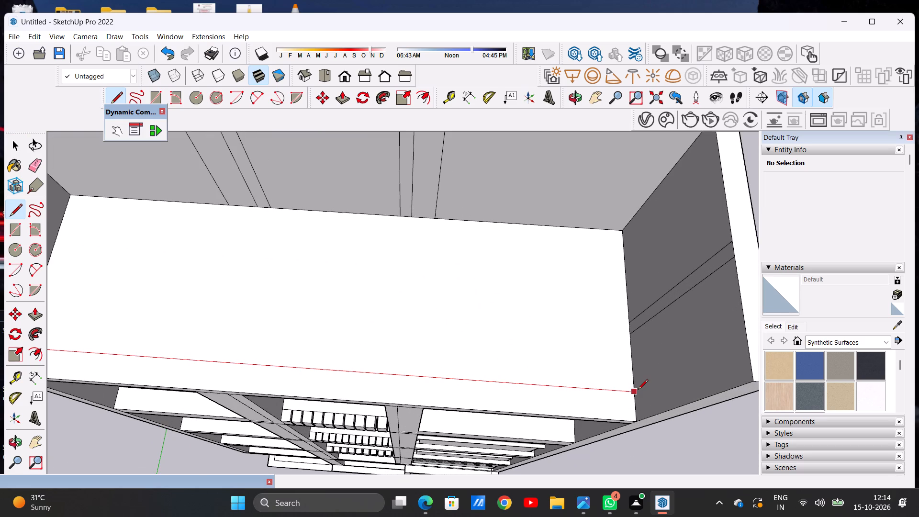
{"action": "left_click", "coordinate": [638, 390]}
{"action": "key", "text": "space"}
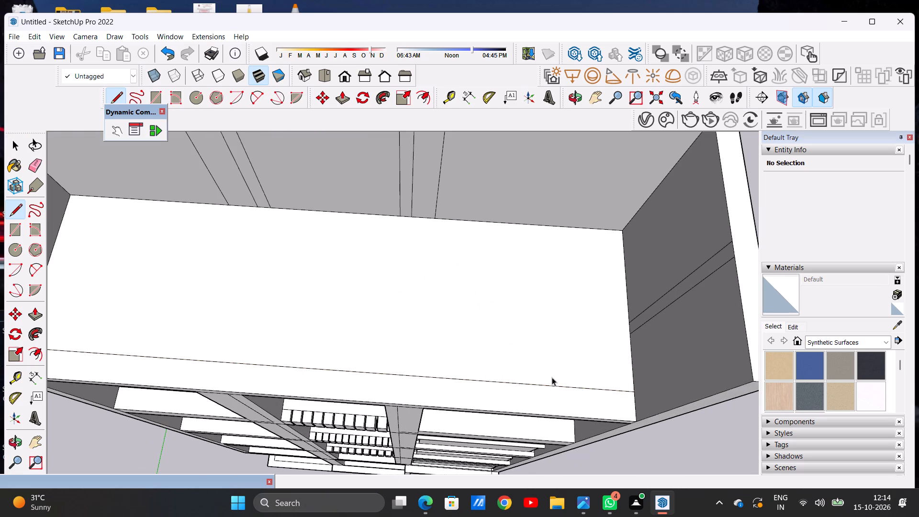
Push/Pull the wider strip of the left divider on the back wall forward to the setback line on the slab.
{"action": "scroll", "coordinate": [552, 377], "scroll_direction": "down", "scroll_amount": 13}
{"action": "scroll", "coordinate": [508, 359], "scroll_direction": "up", "scroll_amount": 5}
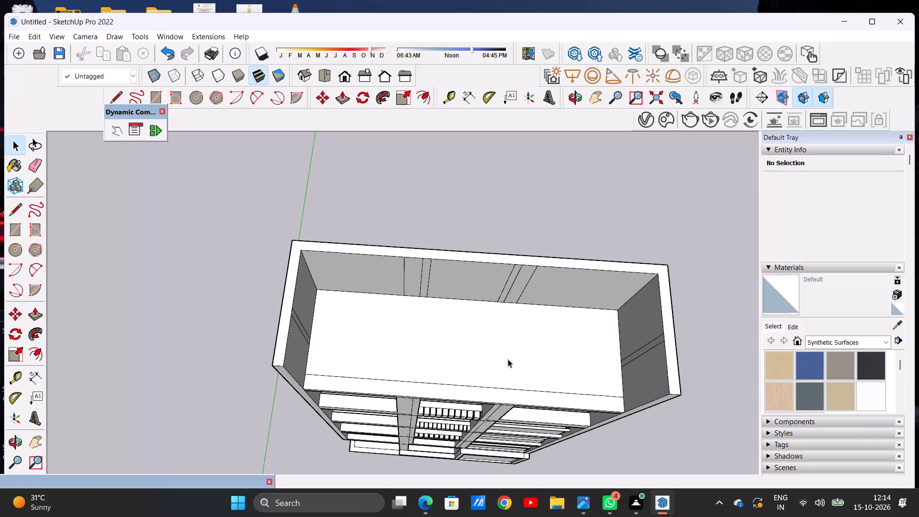
{"action": "scroll", "coordinate": [434, 348], "scroll_direction": "down", "scroll_amount": 11}
{"action": "middle_click_drag", "start_coordinate": [440, 355], "coordinate": [426, 294]}
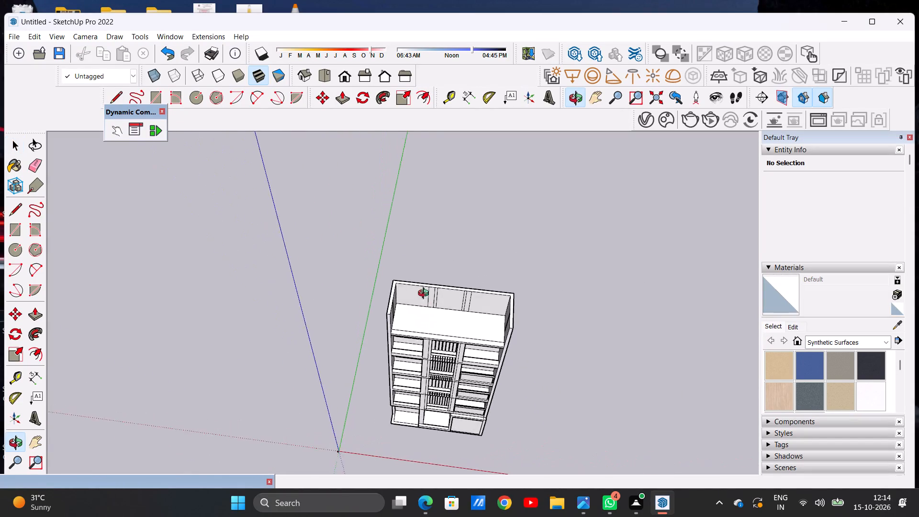
{"action": "middle_click_drag", "start_coordinate": [426, 294], "coordinate": [392, 281]}
{"action": "scroll", "coordinate": [431, 281], "scroll_direction": "up", "scroll_amount": 3}
{"action": "scroll", "coordinate": [431, 281], "scroll_direction": "down", "scroll_amount": 1}
{"action": "scroll", "coordinate": [430, 282], "scroll_direction": "up", "scroll_amount": 9}
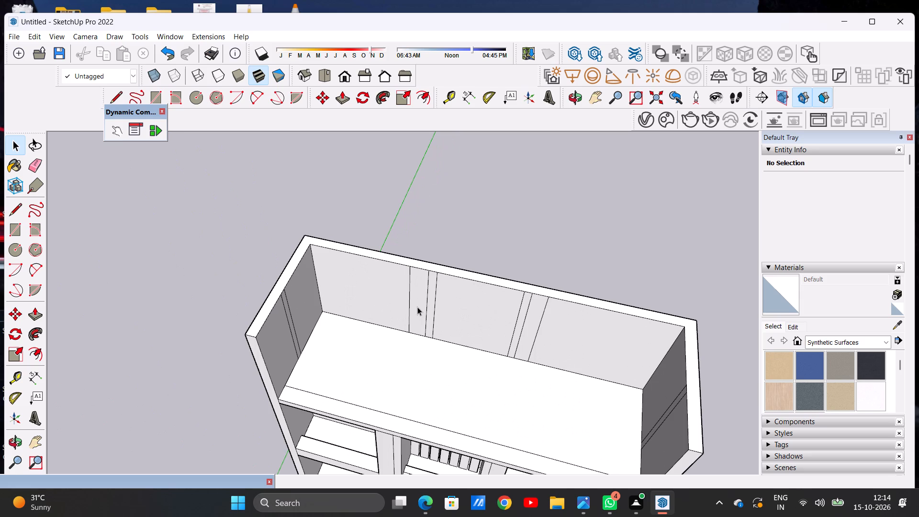
{"action": "key", "text": "p"}
{"action": "scroll", "coordinate": [417, 307], "scroll_direction": "up", "scroll_amount": 8}
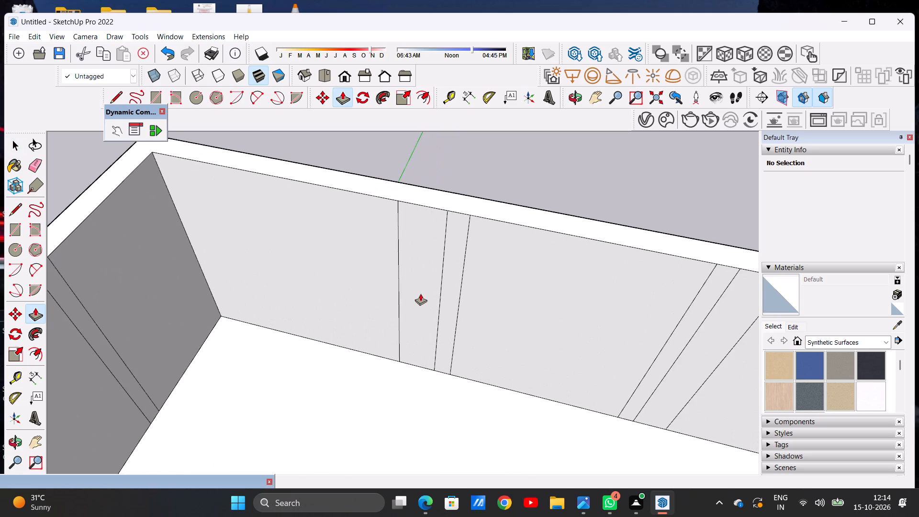
{"action": "left_click", "coordinate": [420, 293]}
{"action": "scroll", "coordinate": [402, 305], "scroll_direction": "down", "scroll_amount": 13}
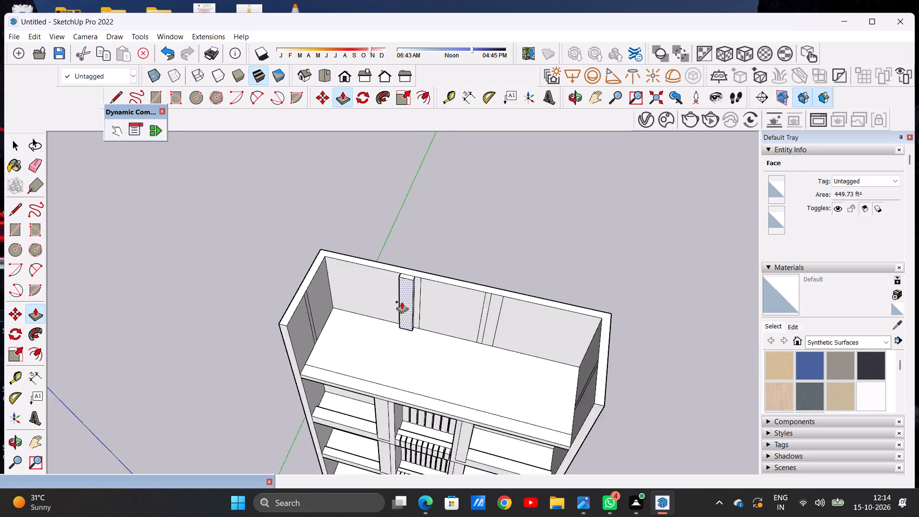
{"action": "scroll", "coordinate": [395, 360], "scroll_direction": "up", "scroll_amount": 14}
{"action": "left_click", "coordinate": [426, 444]}
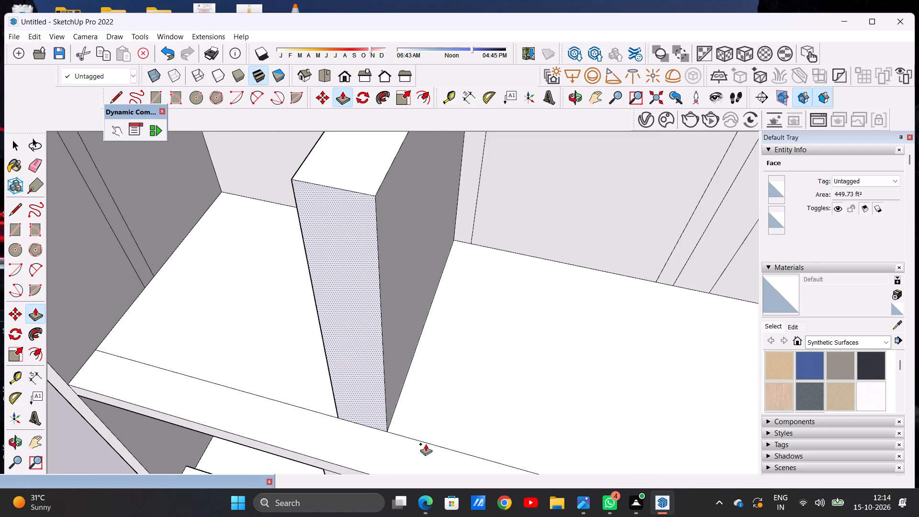
Push/Pull the adjoining narrow strip on the back wall forward until flush with the left partition's front face.
{"action": "scroll", "coordinate": [424, 418], "scroll_direction": "down", "scroll_amount": 4}
{"action": "scroll", "coordinate": [460, 146], "scroll_direction": "up", "scroll_amount": 6}
{"action": "left_click", "coordinate": [465, 148]}
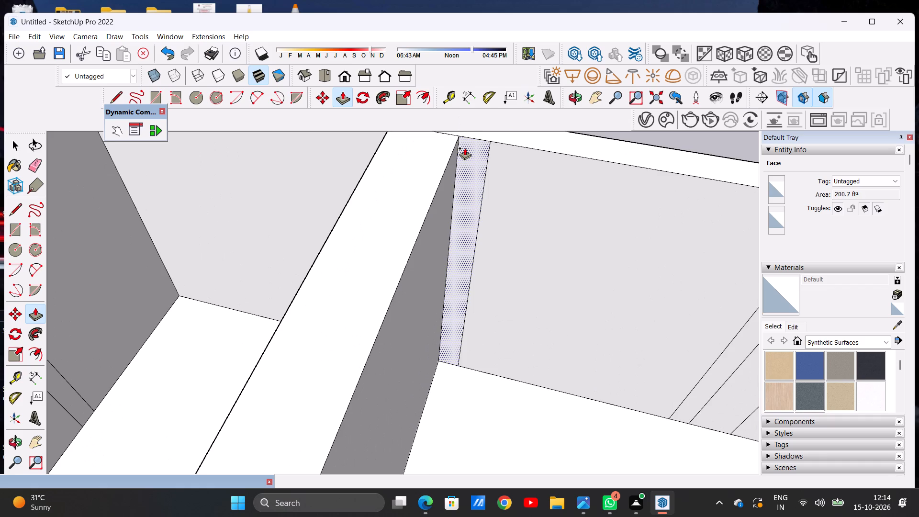
{"action": "scroll", "coordinate": [418, 227], "scroll_direction": "down", "scroll_amount": 15}
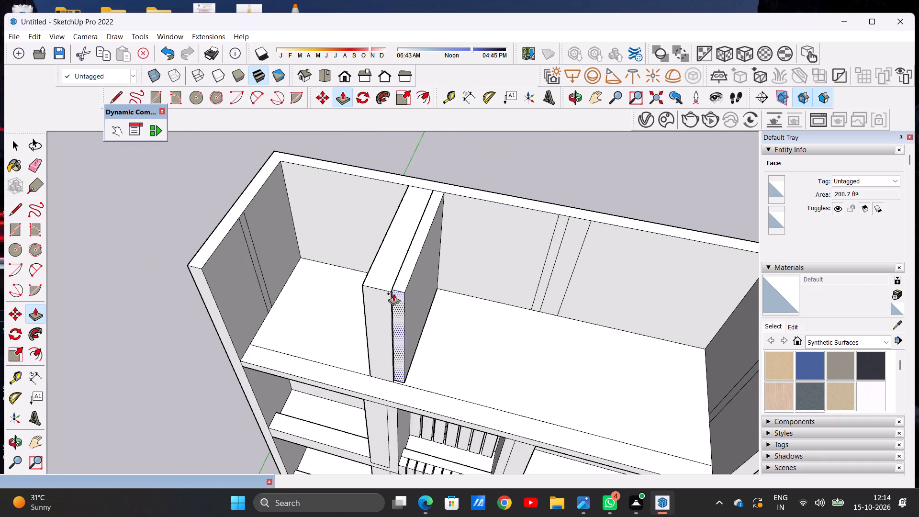
{"action": "left_click", "coordinate": [388, 294]}
Push/Pull both strips of the right divider on the back wall forward to the setback line, forming the second partition.
{"action": "scroll", "coordinate": [390, 292], "scroll_direction": "down", "scroll_amount": 9}
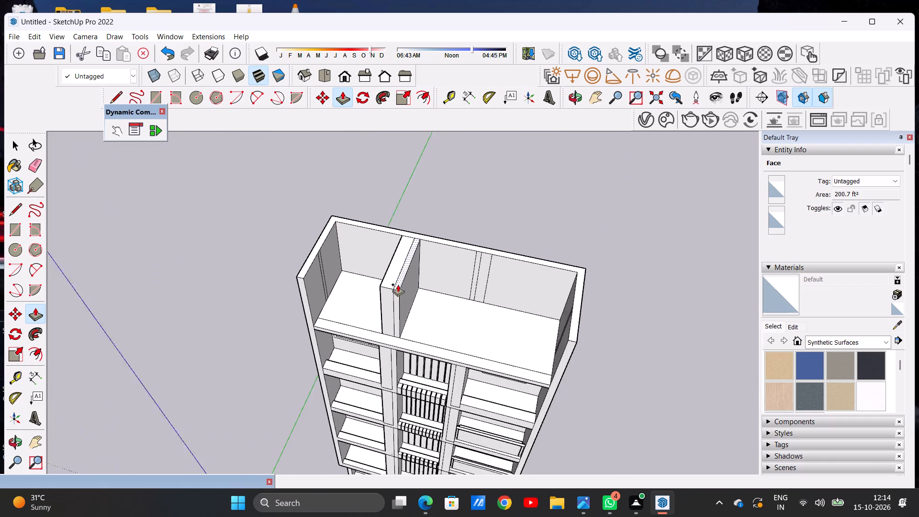
{"action": "scroll", "coordinate": [481, 271], "scroll_direction": "up", "scroll_amount": 15}
{"action": "left_click", "coordinate": [446, 235]}
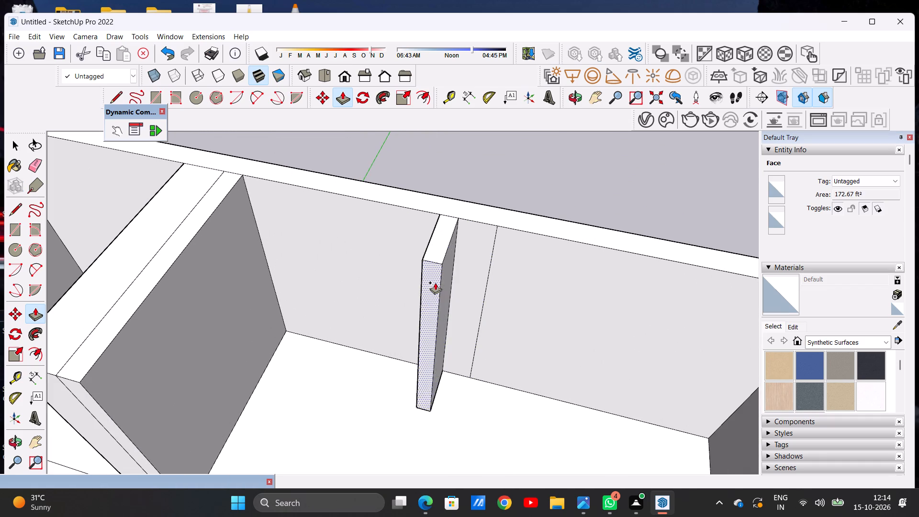
{"action": "scroll", "coordinate": [435, 282], "scroll_direction": "down", "scroll_amount": 11}
{"action": "scroll", "coordinate": [433, 333], "scroll_direction": "up", "scroll_amount": 7}
{"action": "scroll", "coordinate": [434, 314], "scroll_direction": "down", "scroll_amount": 6}
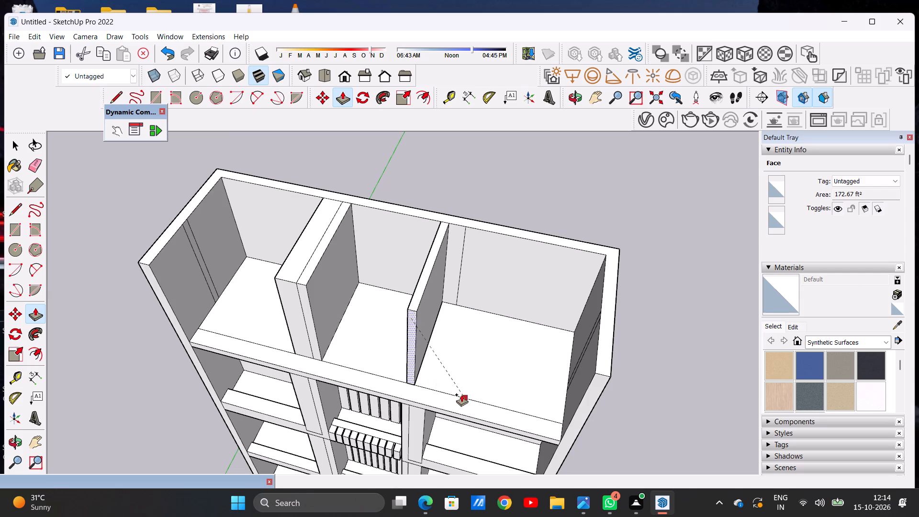
{"action": "left_click", "coordinate": [445, 390]}
{"action": "left_click", "coordinate": [456, 237]}
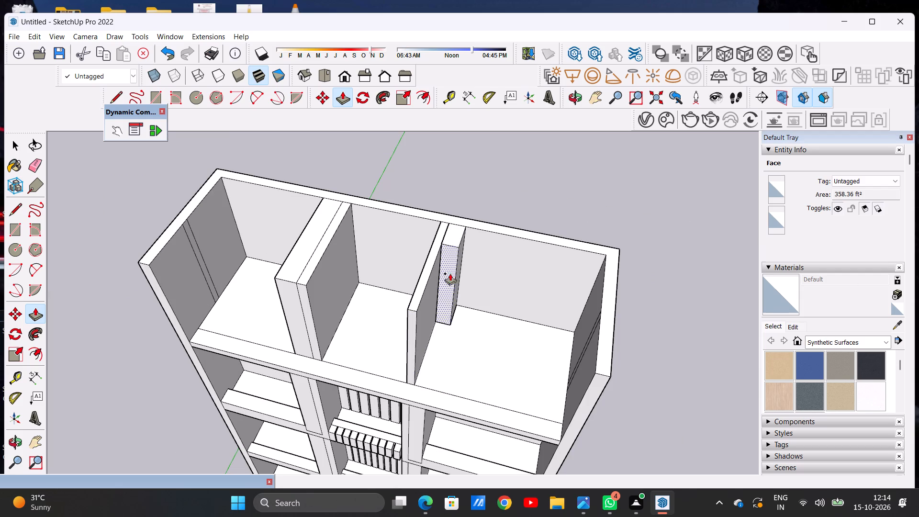
{"action": "left_click", "coordinate": [414, 314]}
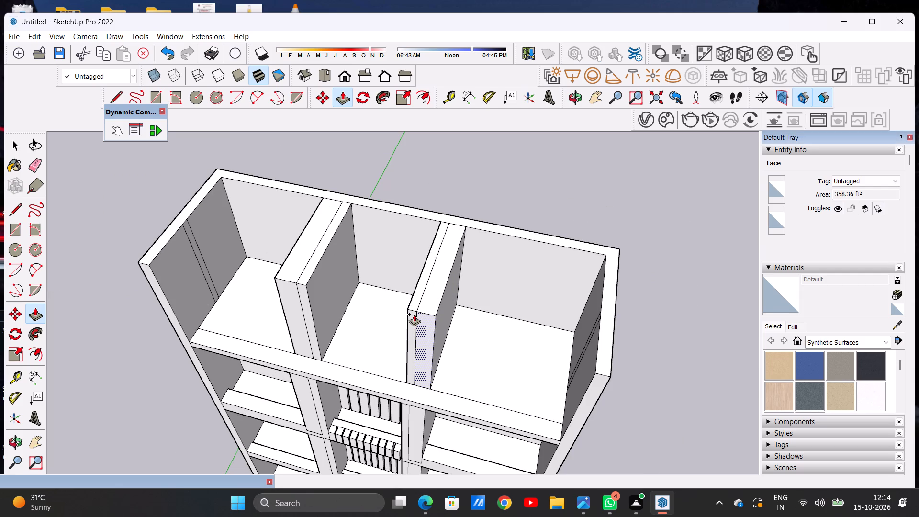
{"action": "key", "text": "space"}
Examine the new storey's partitions and the whole elevation from several angles.
{"action": "scroll", "coordinate": [447, 309], "scroll_direction": "down", "scroll_amount": 10}
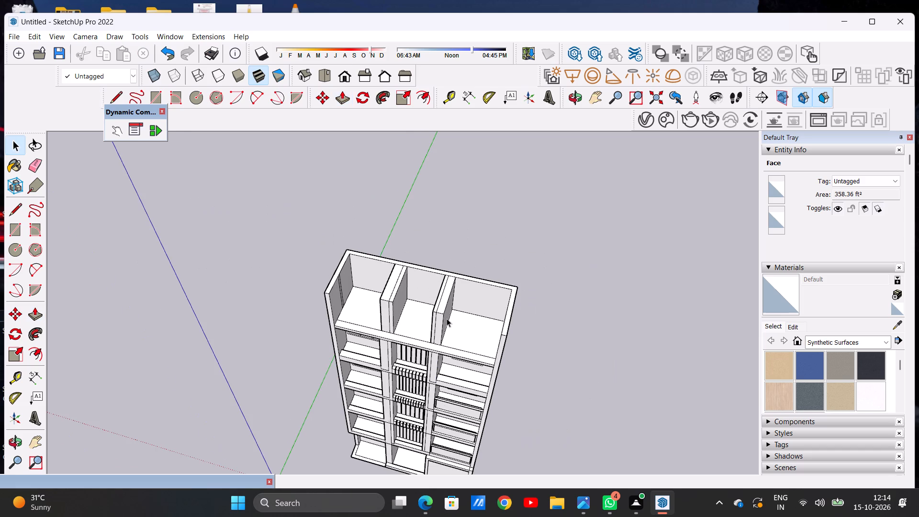
{"action": "scroll", "coordinate": [447, 318], "scroll_direction": "down", "scroll_amount": 6}
{"action": "scroll", "coordinate": [426, 323], "scroll_direction": "up", "scroll_amount": 1}
{"action": "middle_click_drag", "start_coordinate": [426, 323], "coordinate": [447, 279]}
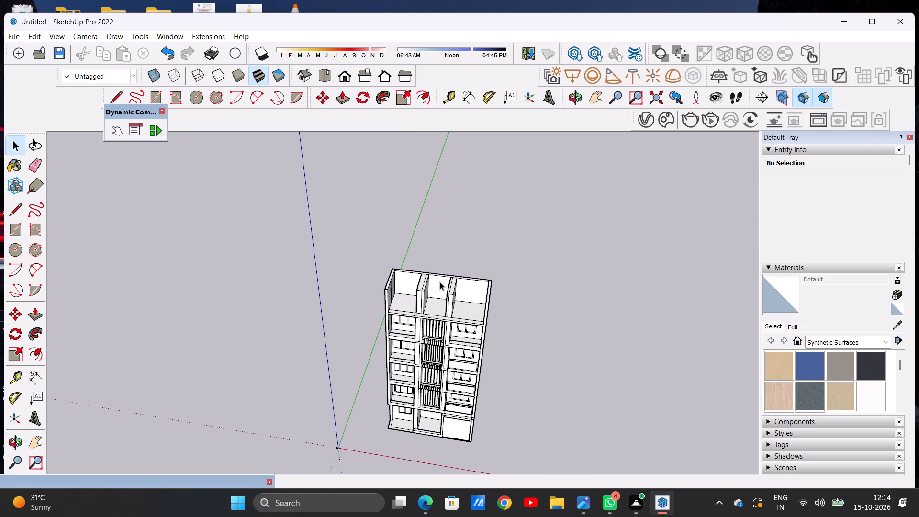
{"action": "scroll", "coordinate": [423, 296], "scroll_direction": "up", "scroll_amount": 8}
{"action": "middle_click_drag", "start_coordinate": [416, 306], "coordinate": [442, 301]}
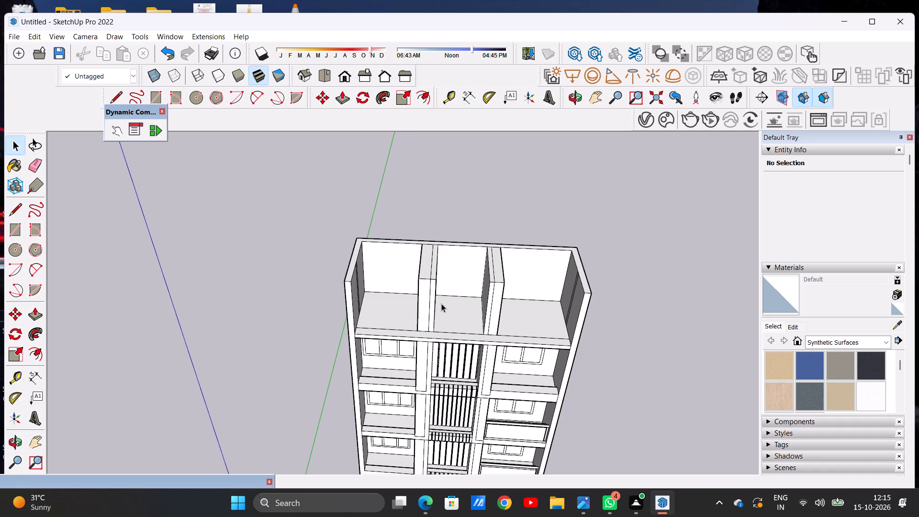
{"action": "scroll", "coordinate": [416, 287], "scroll_direction": "down", "scroll_amount": 5}
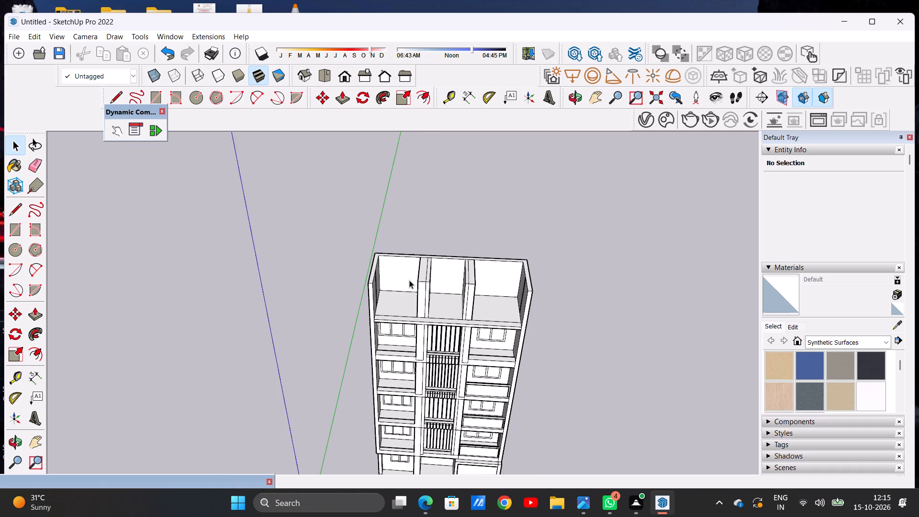
{"action": "middle_click_drag", "start_coordinate": [402, 280], "coordinate": [371, 242]}
{"action": "scroll", "coordinate": [371, 242], "scroll_direction": "up", "scroll_amount": 8}
{"action": "scroll", "coordinate": [392, 280], "scroll_direction": "up", "scroll_amount": 2}
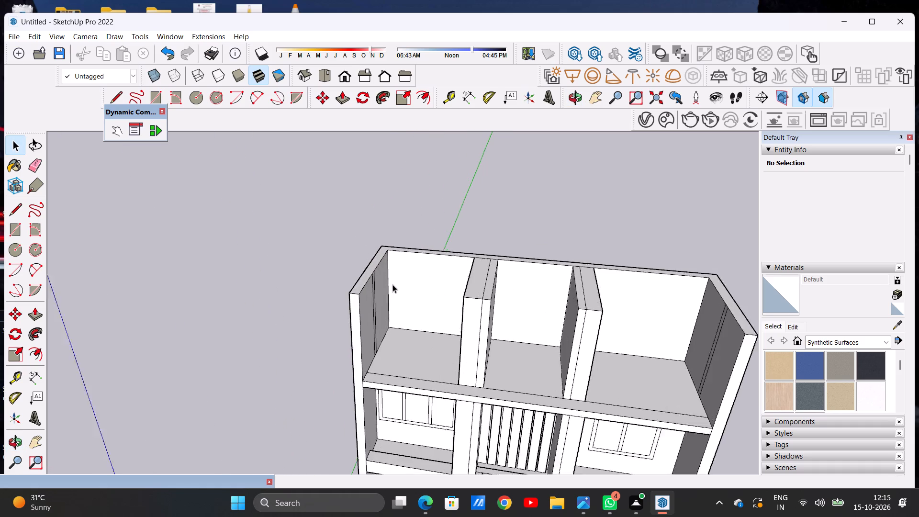
Push/Pull the narrow strip on the new storey's left side wall across to the left partition, forming the left bay's recessed wall.
{"action": "scroll", "coordinate": [392, 284], "scroll_direction": "up", "scroll_amount": 4}
{"action": "middle_click_drag", "start_coordinate": [389, 318], "coordinate": [354, 372]}
{"action": "middle_click_drag", "start_coordinate": [354, 372], "coordinate": [329, 336]}
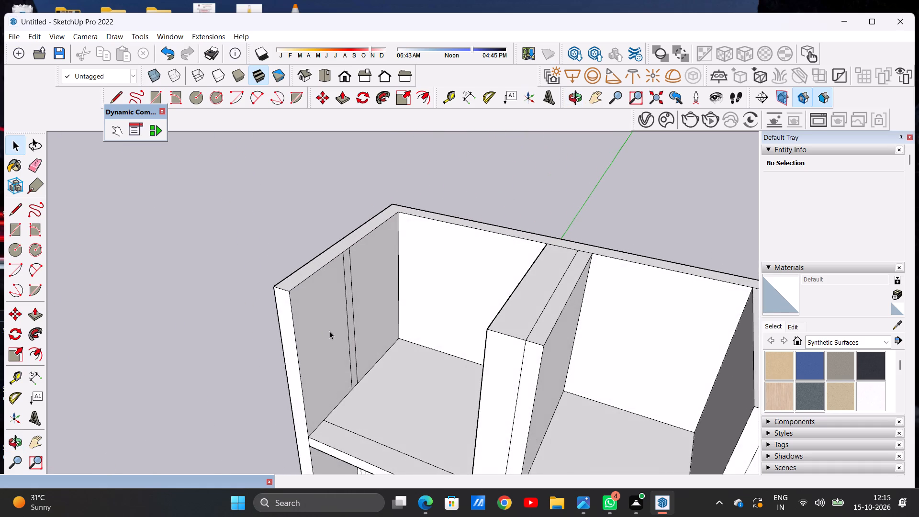
{"action": "scroll", "coordinate": [358, 301], "scroll_direction": "up", "scroll_amount": 6}
{"action": "key", "text": "p"}
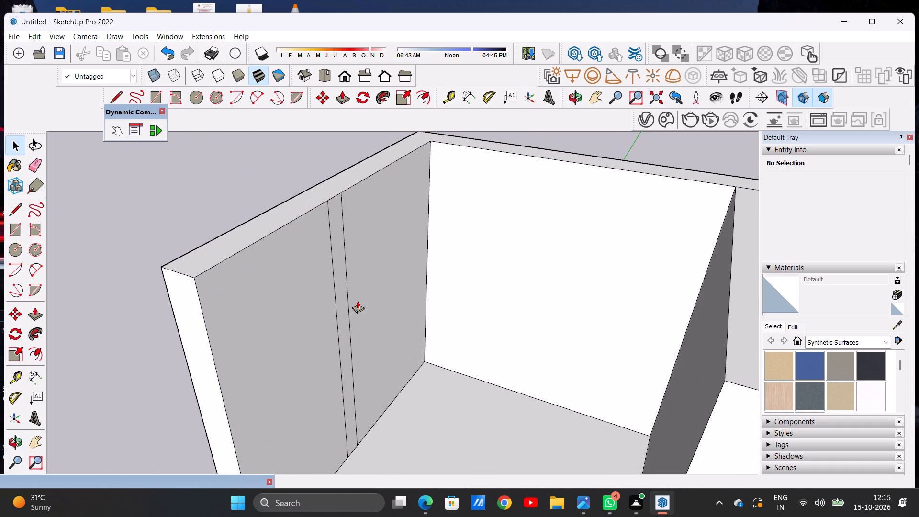
{"action": "scroll", "coordinate": [353, 301], "scroll_direction": "up", "scroll_amount": 5}
{"action": "left_click", "coordinate": [335, 300]}
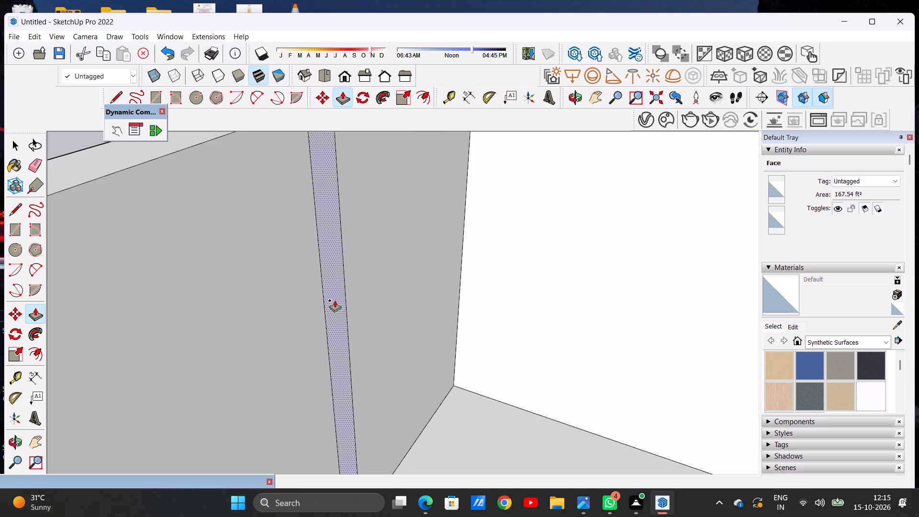
{"action": "scroll", "coordinate": [426, 333], "scroll_direction": "down", "scroll_amount": 14}
{"action": "middle_click_drag", "start_coordinate": [504, 337], "coordinate": [583, 319]}
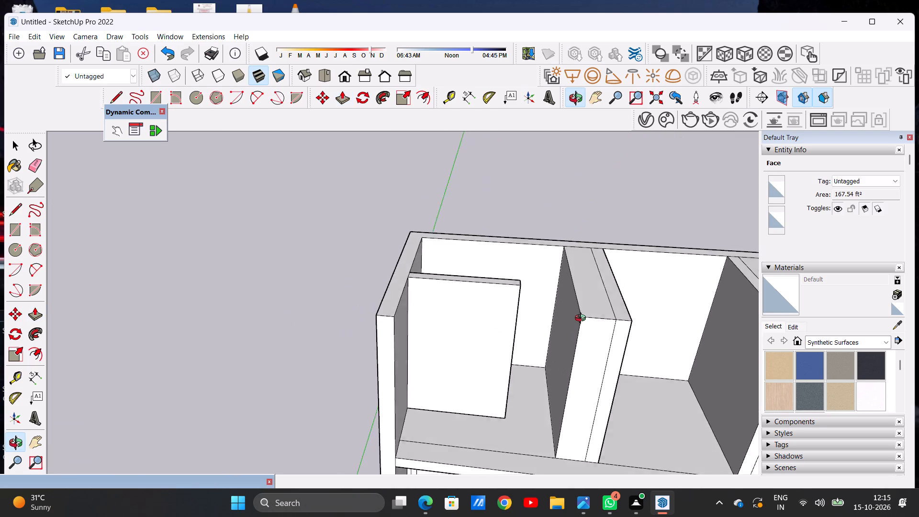
{"action": "middle_click_drag", "start_coordinate": [583, 319], "coordinate": [584, 318]}
{"action": "scroll", "coordinate": [569, 274], "scroll_direction": "up", "scroll_amount": 2}
{"action": "scroll", "coordinate": [569, 274], "scroll_direction": "down", "scroll_amount": 1}
{"action": "scroll", "coordinate": [569, 274], "scroll_direction": "up", "scroll_amount": 7}
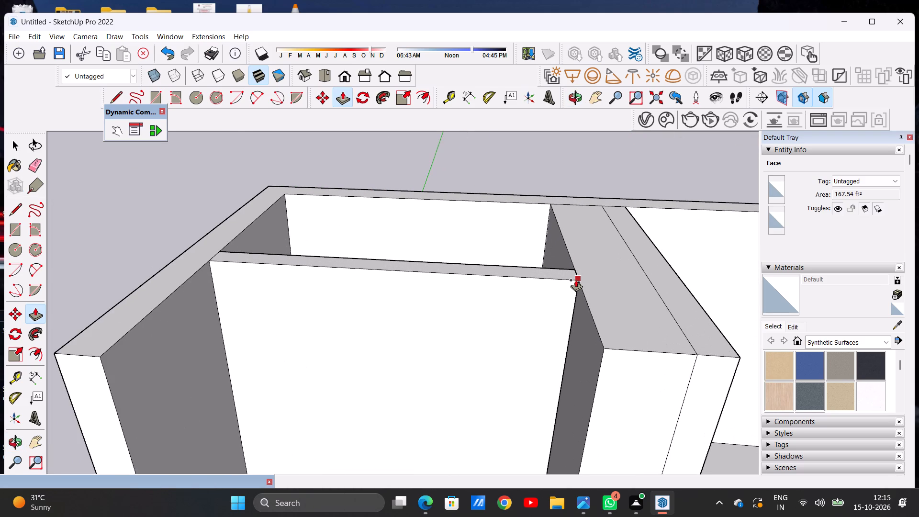
{"action": "left_click", "coordinate": [576, 280]}
{"action": "key", "text": "space"}
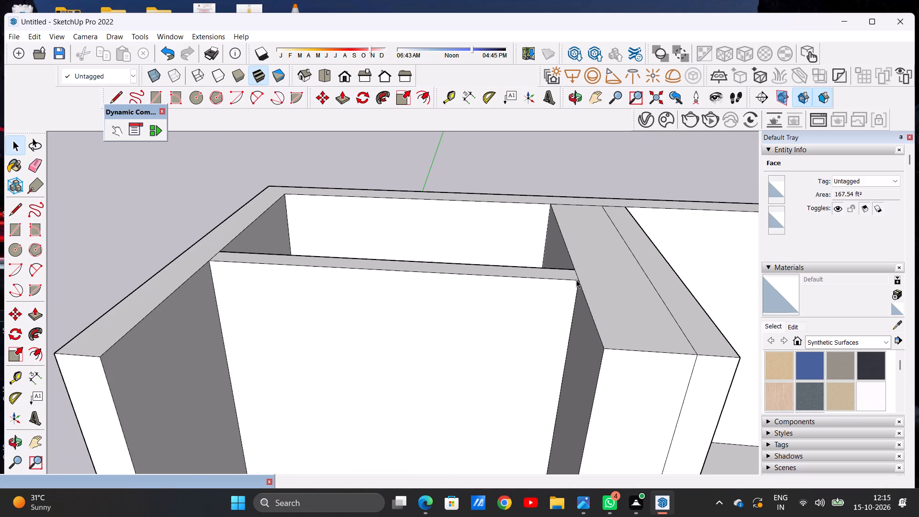
Draw a large window rectangle on the left bay's recessed wall, inset from both sides and the top, with a deeper margin below.
{"action": "scroll", "coordinate": [576, 280], "scroll_direction": "up", "scroll_amount": 2}
{"action": "scroll", "coordinate": [493, 297], "scroll_direction": "down", "scroll_amount": 15}
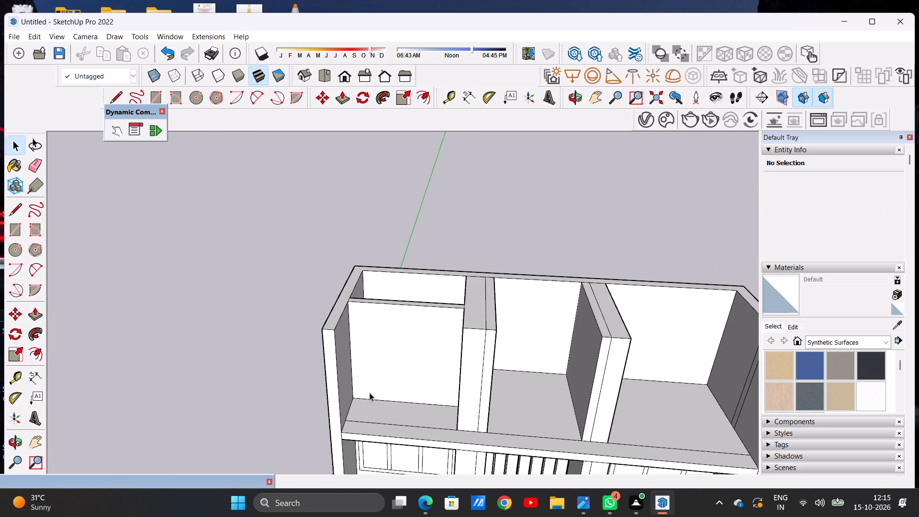
{"action": "middle_click_drag", "start_coordinate": [370, 392], "coordinate": [388, 297]}
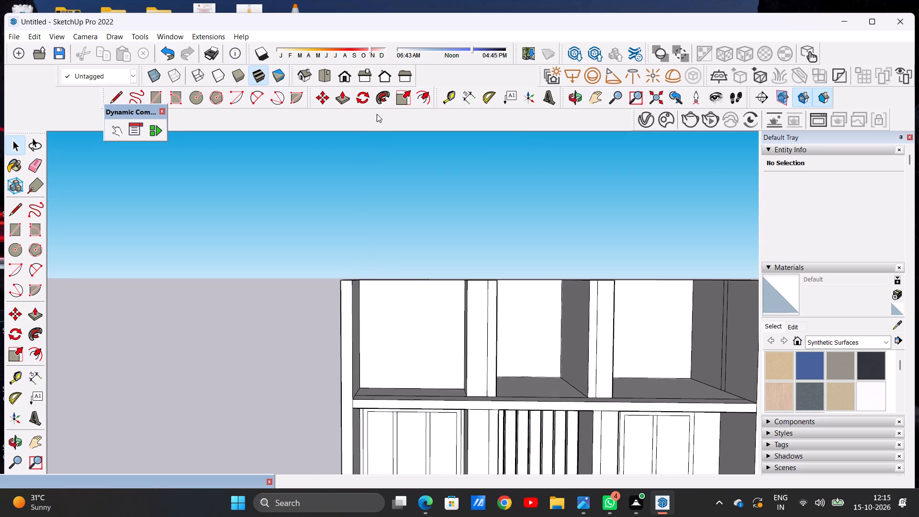
{"action": "left_click", "coordinate": [339, 69]}
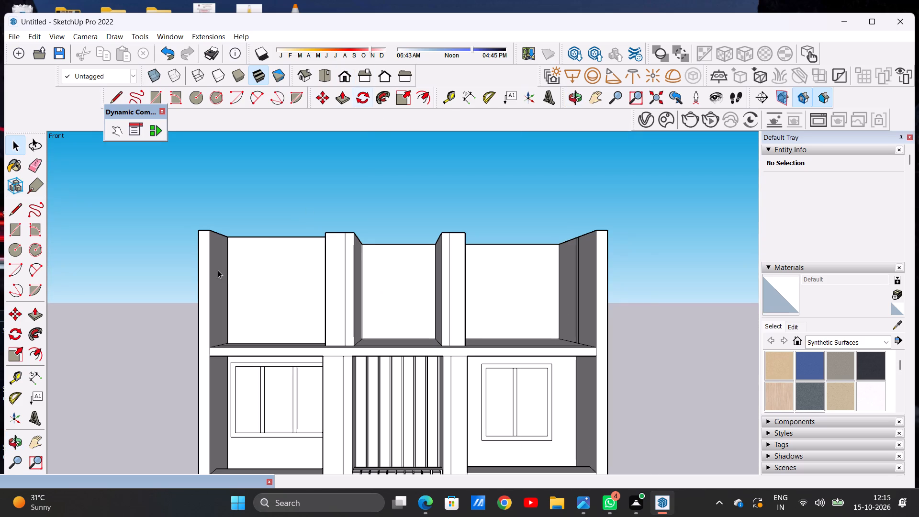
{"action": "scroll", "coordinate": [218, 270], "scroll_direction": "up", "scroll_amount": 12}
{"action": "middle_click_drag", "start_coordinate": [363, 296], "coordinate": [368, 323]}
{"action": "scroll", "coordinate": [384, 270], "scroll_direction": "down", "scroll_amount": 11}
{"action": "scroll", "coordinate": [392, 318], "scroll_direction": "up", "scroll_amount": 1}
{"action": "scroll", "coordinate": [392, 318], "scroll_direction": "down", "scroll_amount": 1}
{"action": "scroll", "coordinate": [392, 318], "scroll_direction": "up", "scroll_amount": 1}
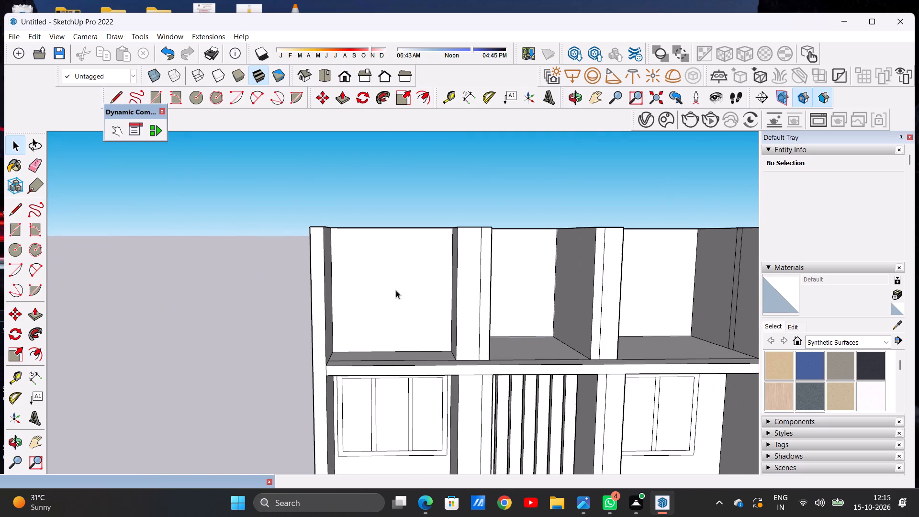
{"action": "scroll", "coordinate": [396, 268], "scroll_direction": "up", "scroll_amount": 2}
{"action": "key", "text": "r"}
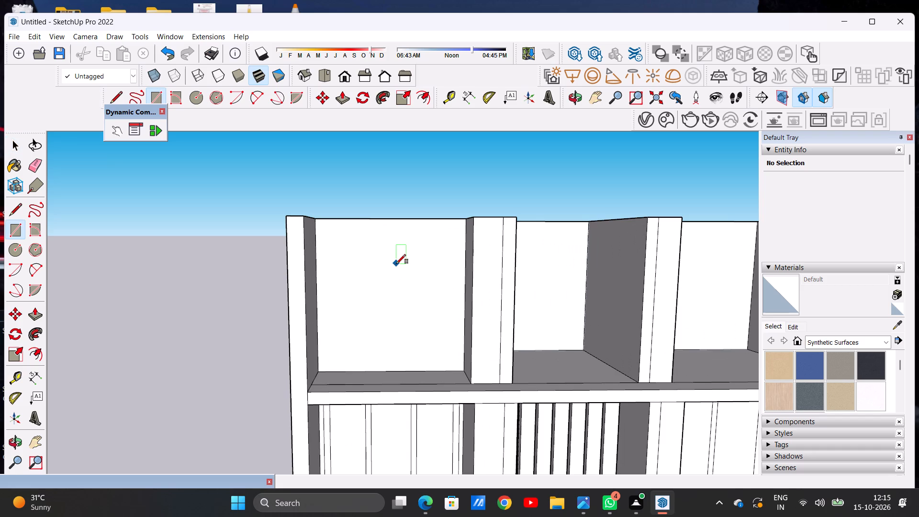
{"action": "scroll", "coordinate": [350, 239], "scroll_direction": "up", "scroll_amount": 2}
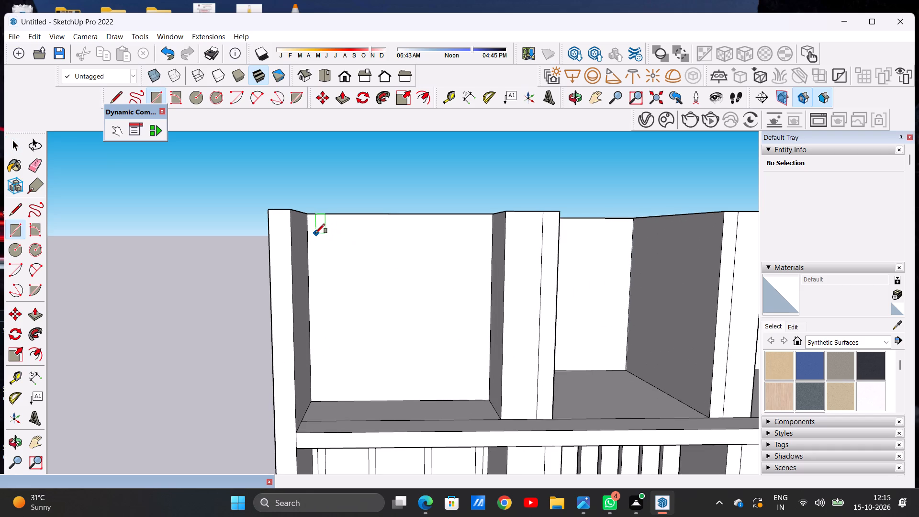
{"action": "left_click", "coordinate": [314, 235]}
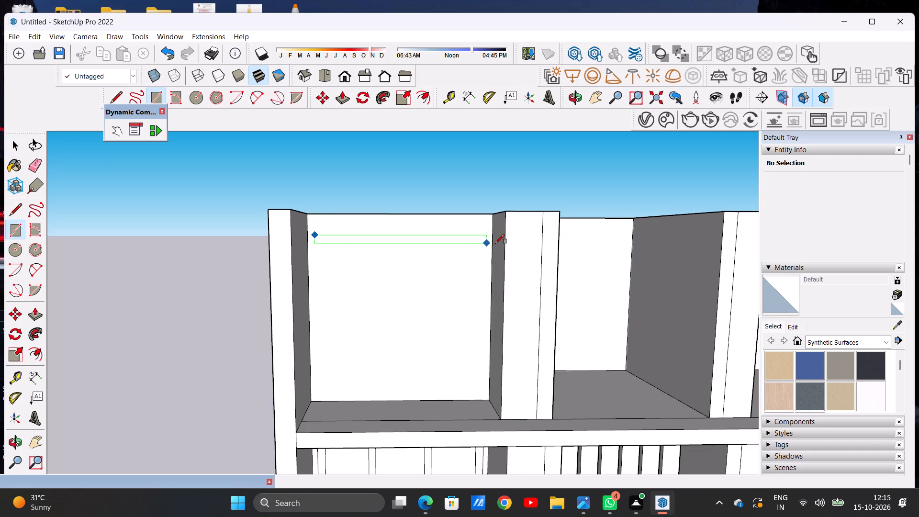
{"action": "left_click", "coordinate": [485, 368]}
{"action": "key", "text": "space"}
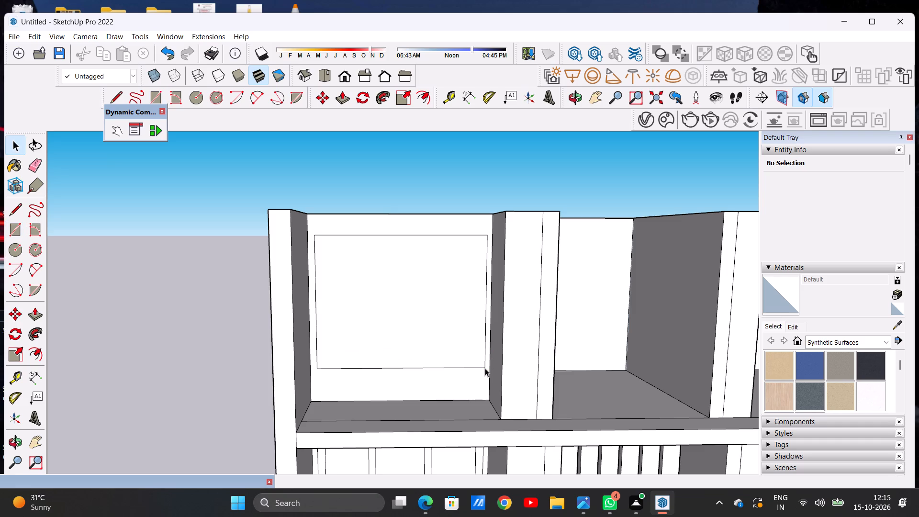
Offset the window rectangle slightly inward to outline the frame.
{"action": "type", "text": "of"}
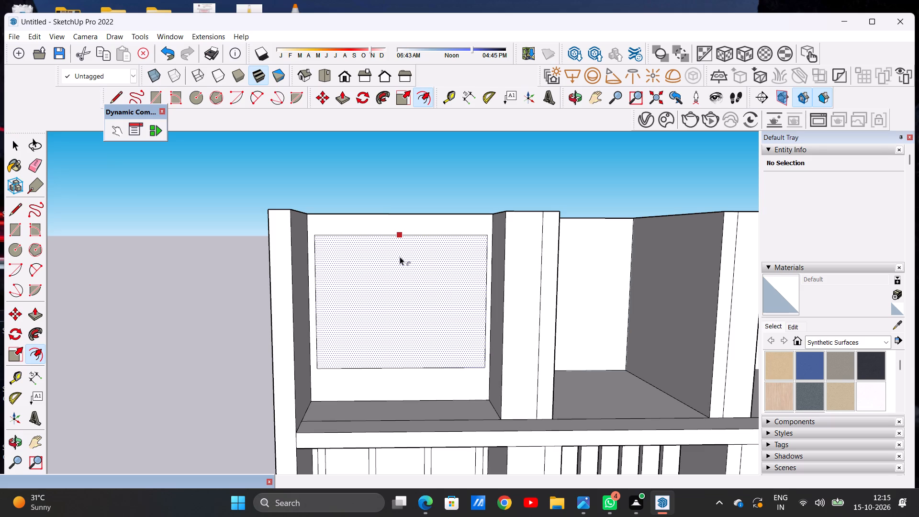
{"action": "left_click", "coordinate": [400, 257]}
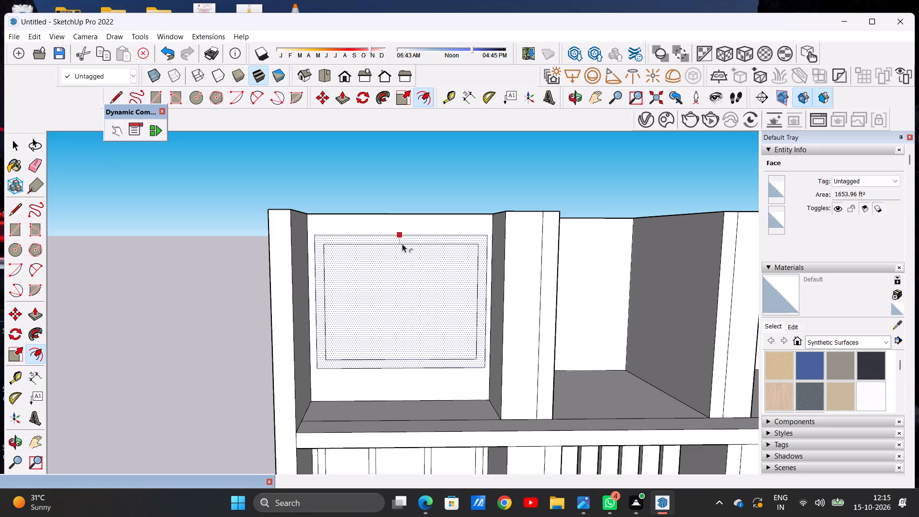
{"action": "left_click", "coordinate": [402, 244]}
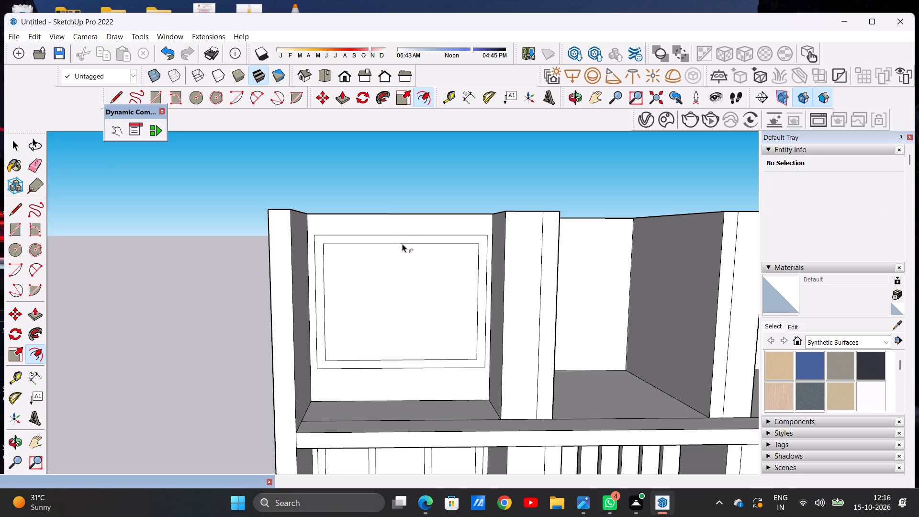
{"action": "key", "text": "space"}
Draw two closely spaced vertical lines across the inner window rectangle, about a third from its left side, outlining a mullion.
{"action": "type", "text": "l"}
{"action": "scroll", "coordinate": [400, 246], "scroll_direction": "down", "scroll_amount": 8}
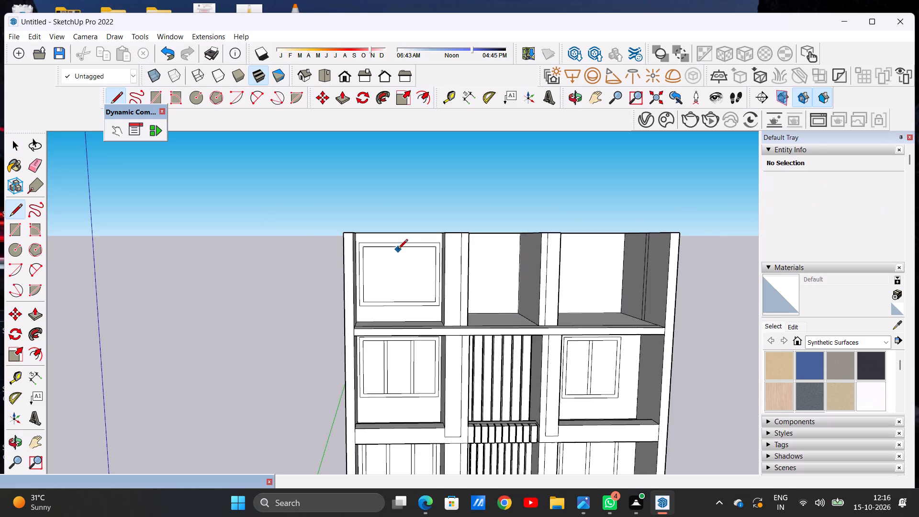
{"action": "scroll", "coordinate": [390, 284], "scroll_direction": "up", "scroll_amount": 11}
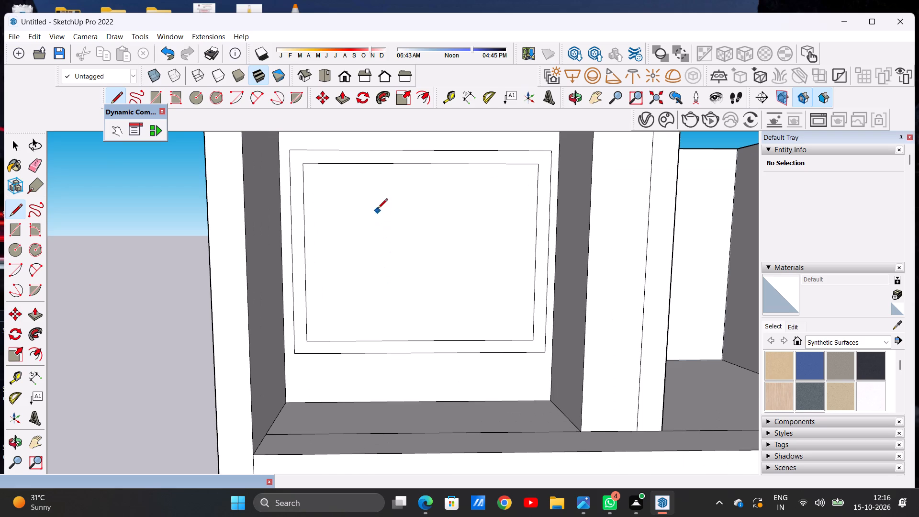
{"action": "left_click", "coordinate": [368, 164]}
{"action": "left_click", "coordinate": [371, 342]}
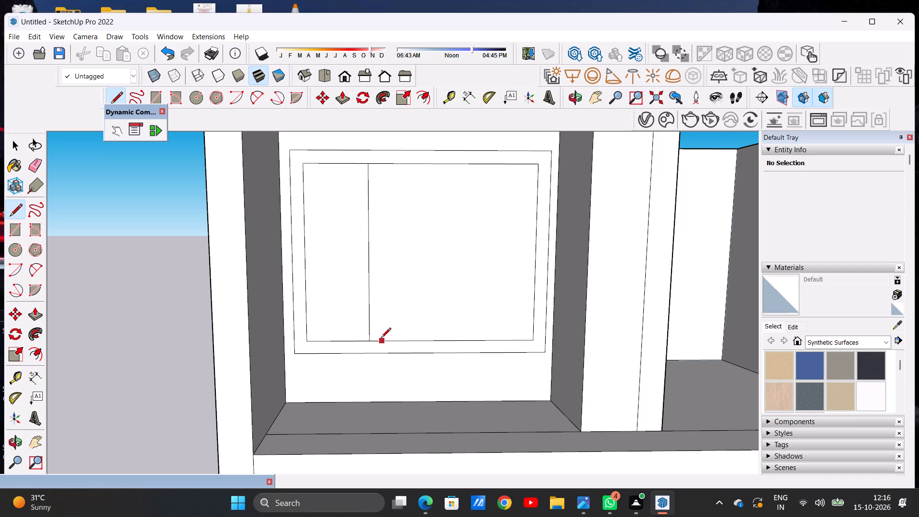
{"action": "left_click", "coordinate": [381, 338]}
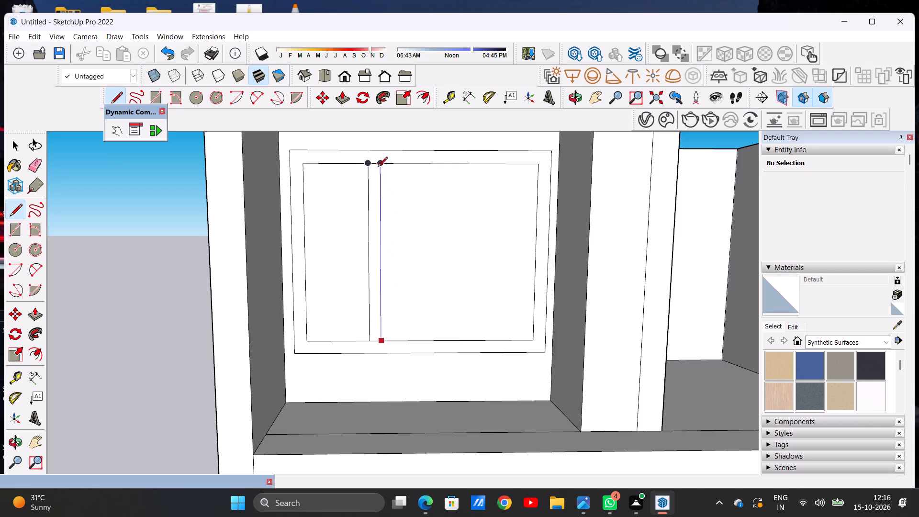
{"action": "left_click", "coordinate": [377, 167]}
{"action": "key", "text": "space"}
Copy the mullion strip horizontally along the inner frame's bottom edge to the window's right third, leaving three panes.
{"action": "scroll", "coordinate": [388, 299], "scroll_direction": "down", "scroll_amount": 5}
{"action": "scroll", "coordinate": [376, 320], "scroll_direction": "up", "scroll_amount": 6}
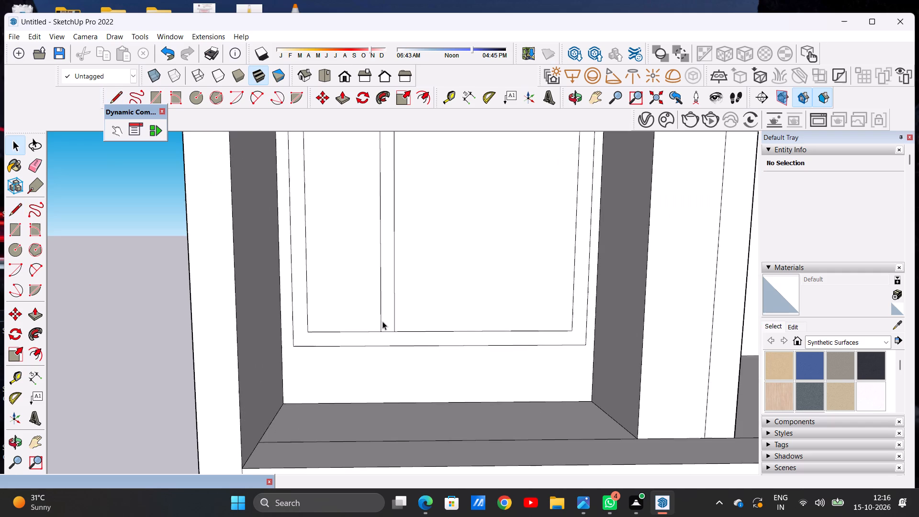
{"action": "double_click", "coordinate": [385, 322]}
{"action": "key", "text": "m"}
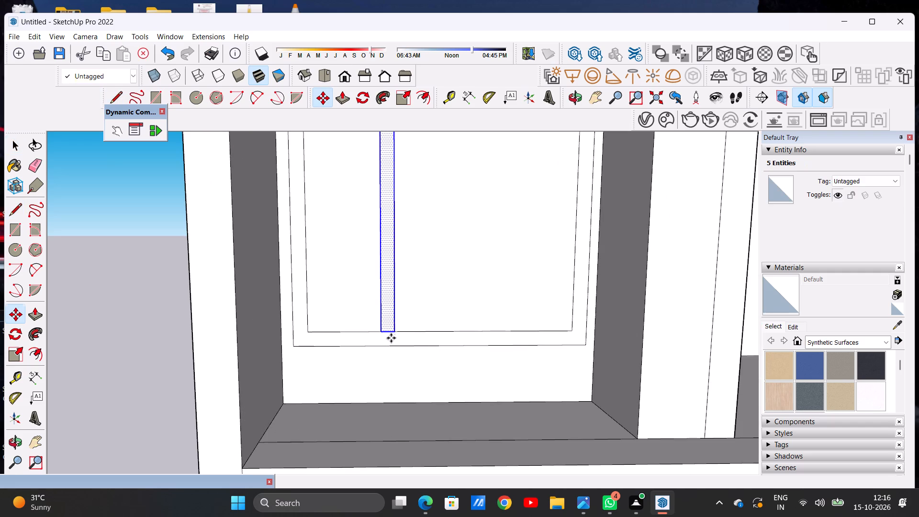
{"action": "left_click", "coordinate": [400, 337]}
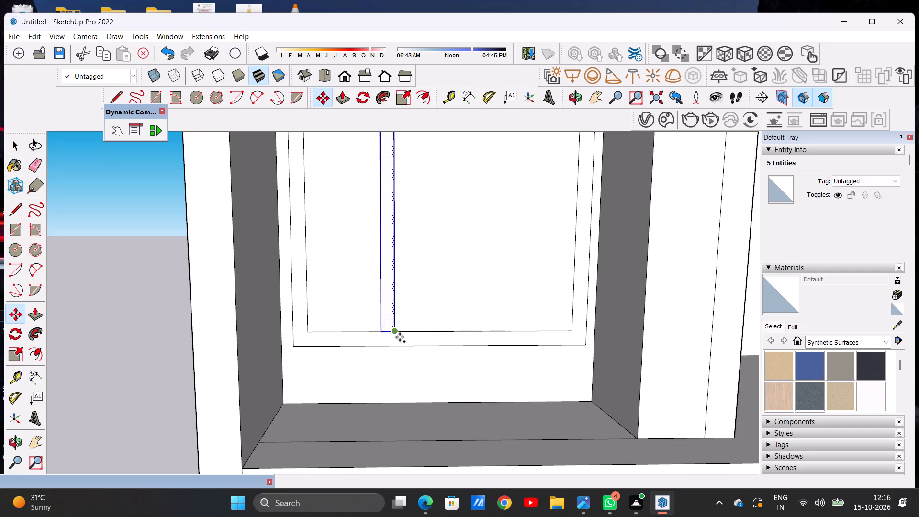
{"action": "scroll", "coordinate": [436, 337], "scroll_direction": "down", "scroll_amount": 7}
{"action": "scroll", "coordinate": [459, 329], "scroll_direction": "up", "scroll_amount": 6}
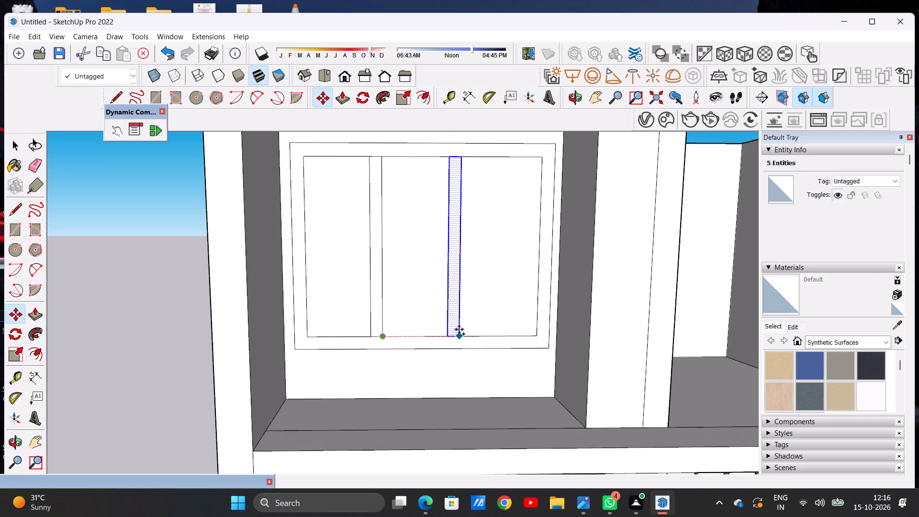
{"action": "scroll", "coordinate": [476, 335], "scroll_direction": "down", "scroll_amount": 4}
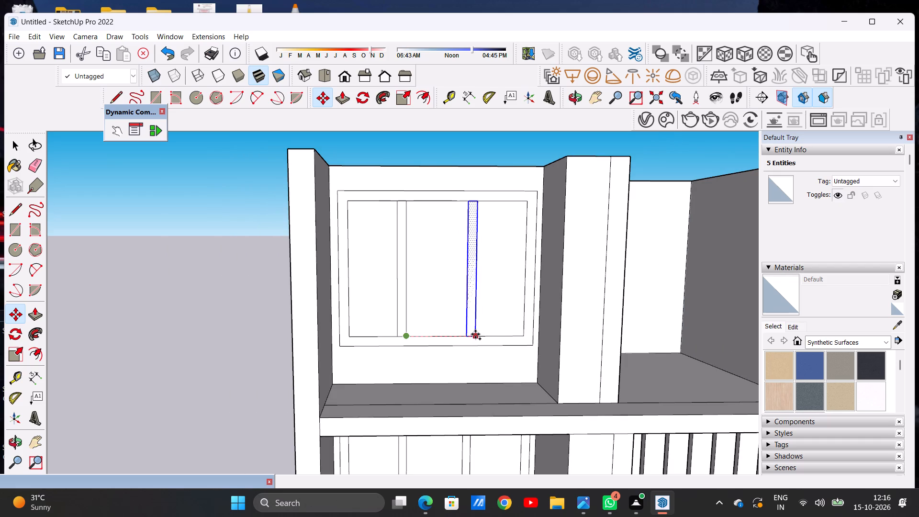
{"action": "left_click", "coordinate": [477, 334]}
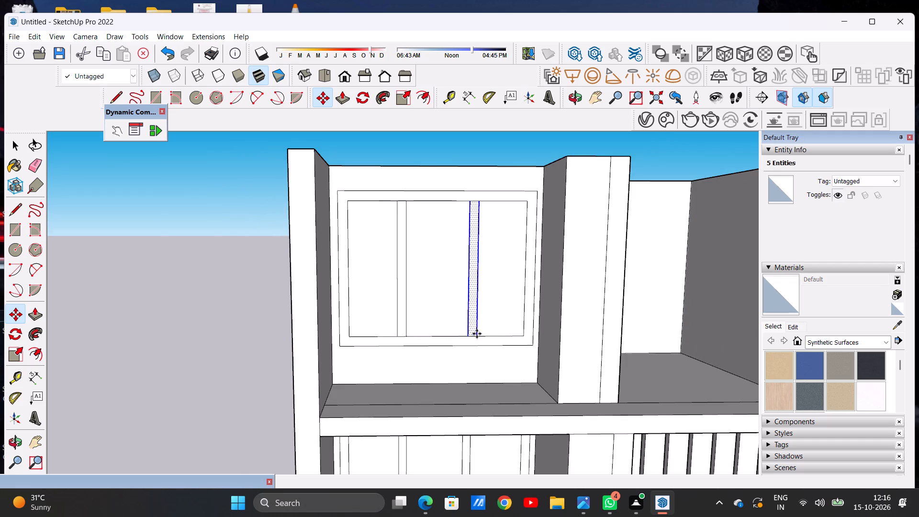
{"action": "key", "text": "space"}
{"action": "left_click", "coordinate": [446, 153]}
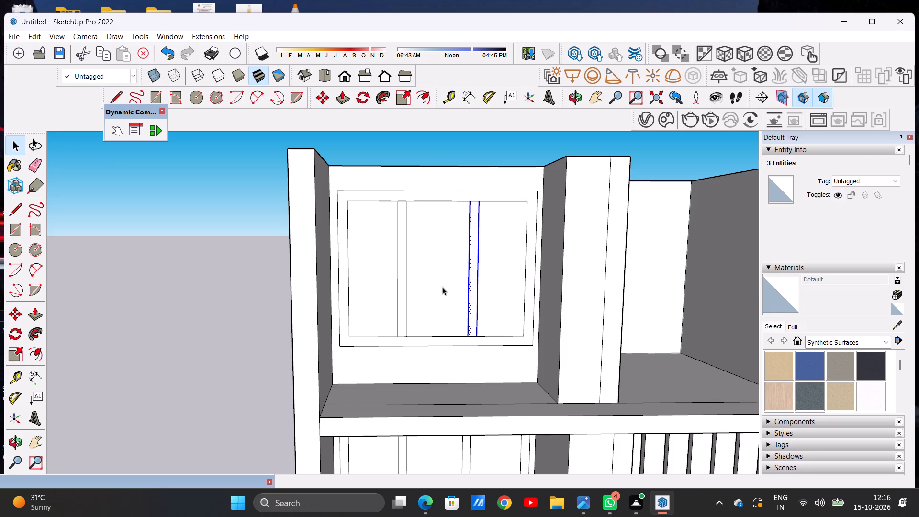
Examine the new left-bay window and the storeys below from several angles.
{"action": "scroll", "coordinate": [439, 307], "scroll_direction": "down", "scroll_amount": 8}
{"action": "scroll", "coordinate": [459, 284], "scroll_direction": "up", "scroll_amount": 7}
{"action": "scroll", "coordinate": [350, 336], "scroll_direction": "down", "scroll_amount": 5}
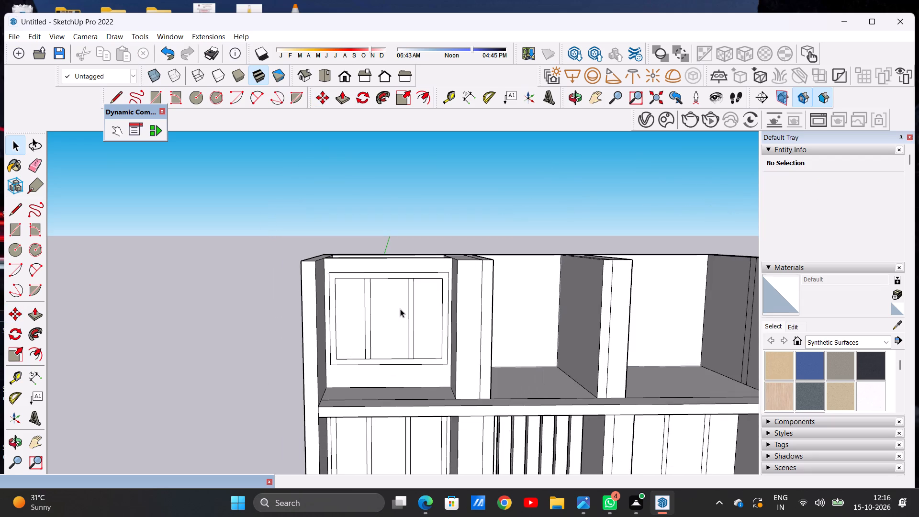
{"action": "scroll", "coordinate": [401, 309], "scroll_direction": "up", "scroll_amount": 7}
{"action": "scroll", "coordinate": [383, 318], "scroll_direction": "down", "scroll_amount": 18}
{"action": "middle_click_drag", "start_coordinate": [445, 271], "coordinate": [314, 291]}
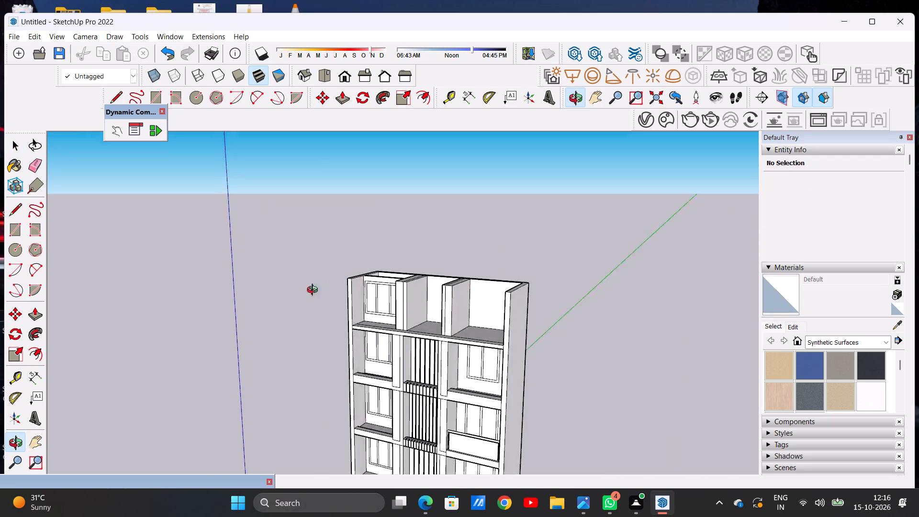
{"action": "middle_click_drag", "start_coordinate": [314, 291], "coordinate": [456, 393]}
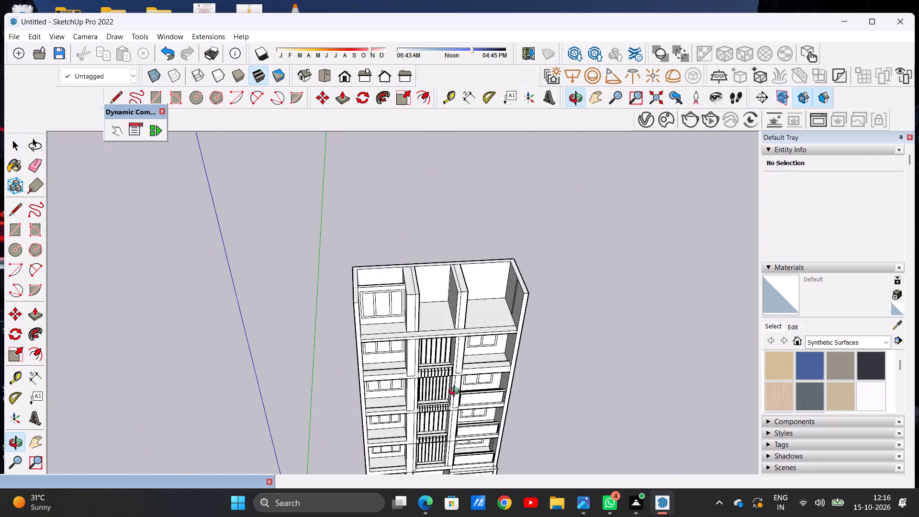
{"action": "middle_click_drag", "start_coordinate": [456, 393], "coordinate": [440, 381]}
{"action": "scroll", "coordinate": [396, 317], "scroll_direction": "up", "scroll_amount": 16}
{"action": "scroll", "coordinate": [429, 329], "scroll_direction": "down", "scroll_amount": 11}
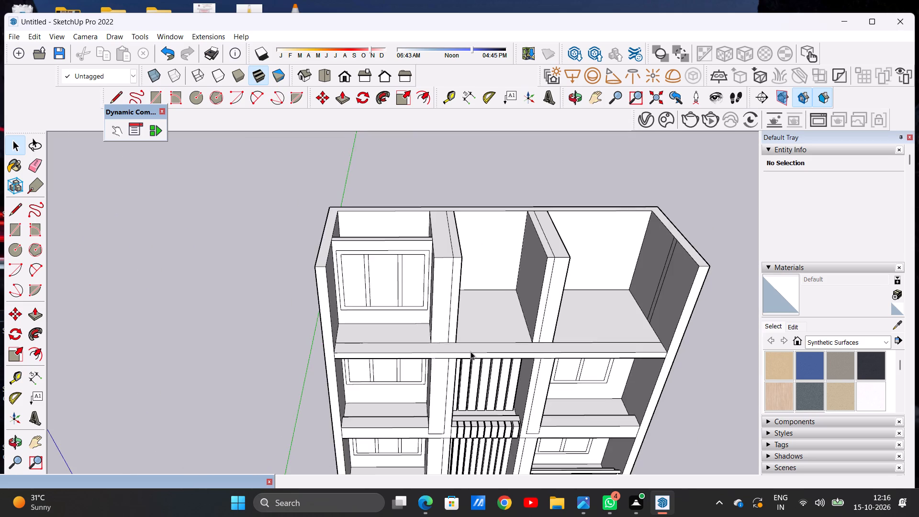
Push/Pull both front faces of the new storey's left inner pillar forward, flush with the floor slab's front edge.
{"action": "middle_click_drag", "start_coordinate": [471, 351], "coordinate": [427, 342]}
{"action": "scroll", "coordinate": [422, 327], "scroll_direction": "up", "scroll_amount": 6}
{"action": "key", "text": "p"}
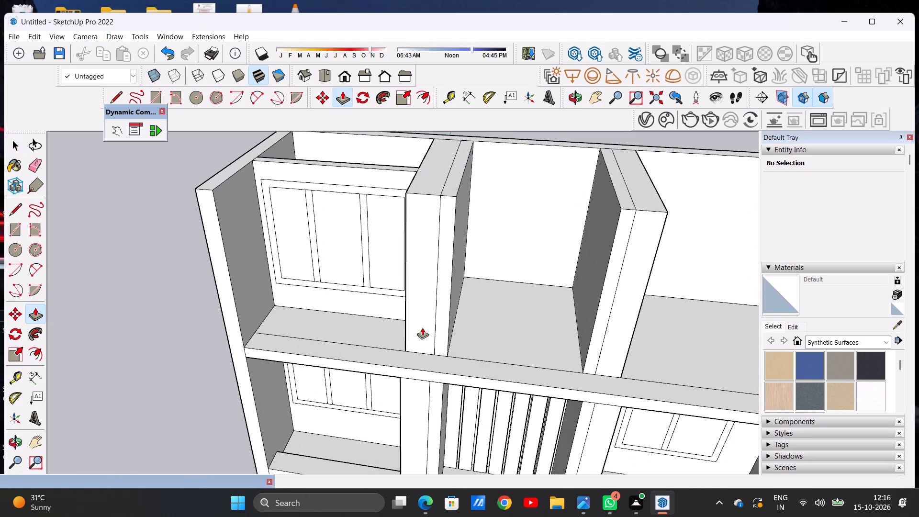
{"action": "scroll", "coordinate": [422, 327], "scroll_direction": "up", "scroll_amount": 5}
{"action": "left_click", "coordinate": [422, 331]}
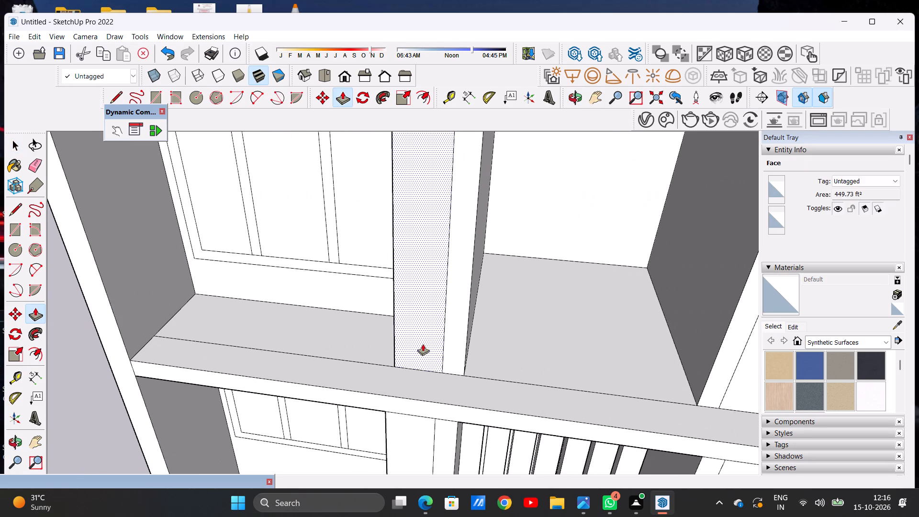
{"action": "left_click", "coordinate": [437, 403]}
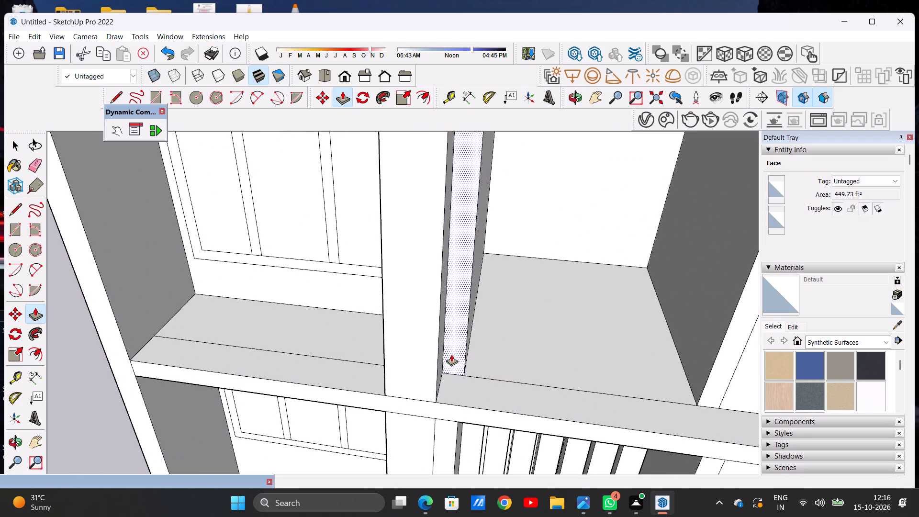
{"action": "left_click", "coordinate": [455, 346]}
{"action": "left_click", "coordinate": [435, 398]}
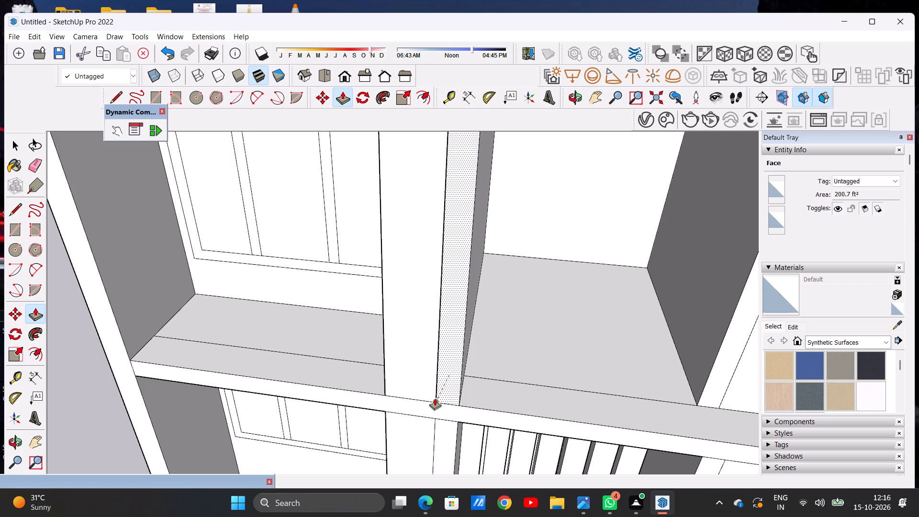
Push/Pull both front faces of the new storey's right inner pillar forward, flush with the floor slab's front edge.
{"action": "scroll", "coordinate": [440, 388], "scroll_direction": "down", "scroll_amount": 11}
{"action": "scroll", "coordinate": [596, 390], "scroll_direction": "up", "scroll_amount": 1}
{"action": "scroll", "coordinate": [596, 390], "scroll_direction": "down", "scroll_amount": 1}
{"action": "scroll", "coordinate": [596, 390], "scroll_direction": "up", "scroll_amount": 12}
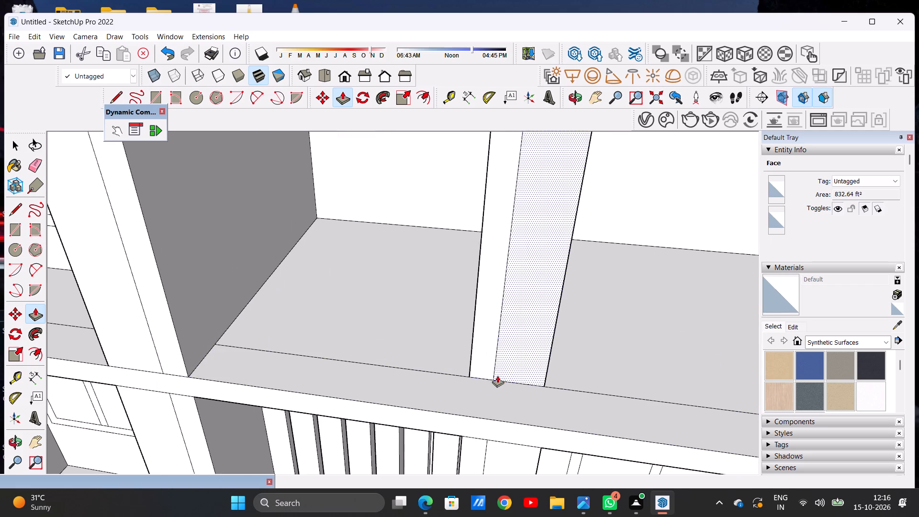
{"action": "left_click", "coordinate": [484, 362]}
{"action": "left_click", "coordinate": [462, 416]}
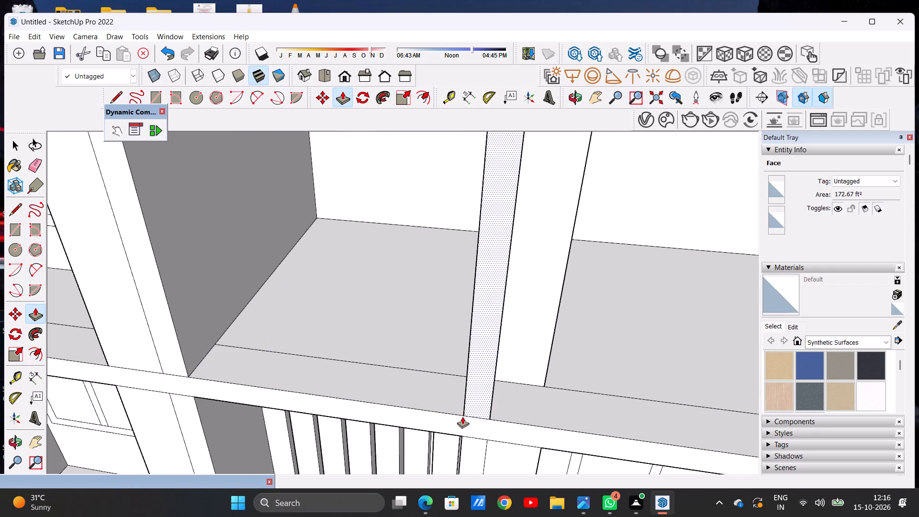
{"action": "left_click", "coordinate": [524, 359]}
{"action": "left_click", "coordinate": [490, 416]}
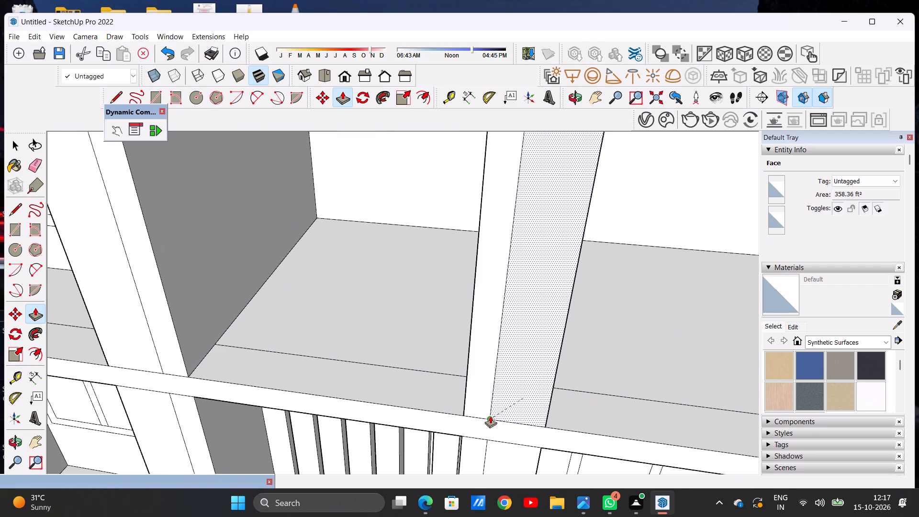
{"action": "key", "text": "space"}
Examine the new storey's extended pillars and open bays from several angles.
{"action": "scroll", "coordinate": [512, 380], "scroll_direction": "down", "scroll_amount": 20}
{"action": "scroll", "coordinate": [512, 380], "scroll_direction": "down", "scroll_amount": 3}
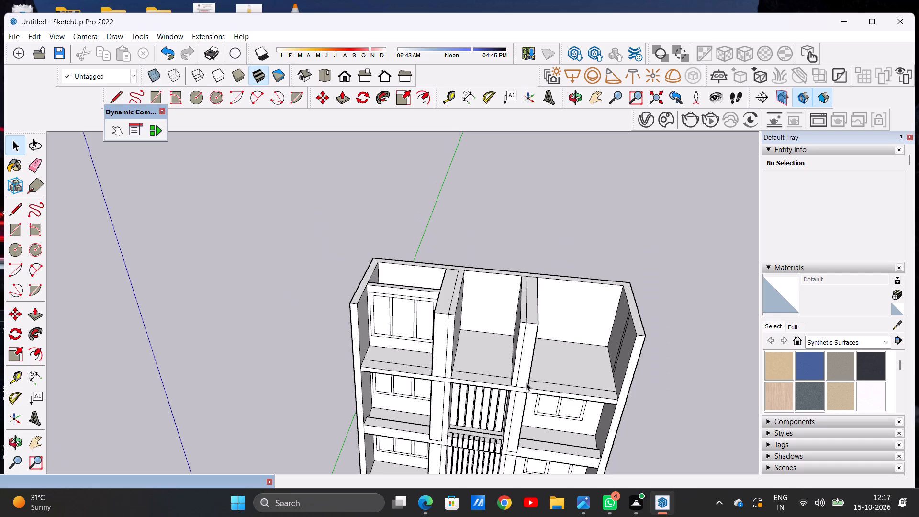
{"action": "scroll", "coordinate": [588, 401], "scroll_direction": "up", "scroll_amount": 8}
{"action": "scroll", "coordinate": [603, 392], "scroll_direction": "down", "scroll_amount": 1}
{"action": "scroll", "coordinate": [604, 391], "scroll_direction": "up", "scroll_amount": 4}
{"action": "middle_click_drag", "start_coordinate": [560, 371], "coordinate": [561, 371]}
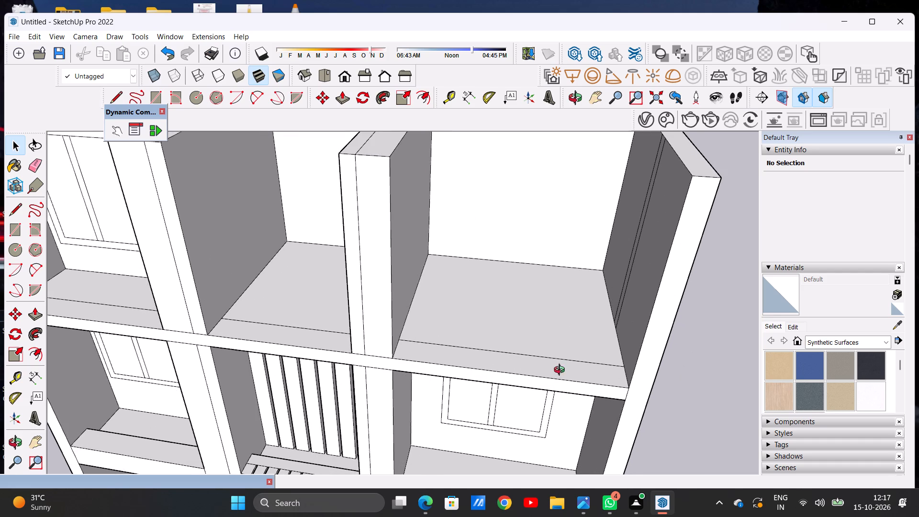
{"action": "middle_click_drag", "start_coordinate": [561, 371], "coordinate": [634, 377]}
{"action": "scroll", "coordinate": [541, 370], "scroll_direction": "down", "scroll_amount": 15}
{"action": "scroll", "coordinate": [507, 345], "scroll_direction": "up", "scroll_amount": 7}
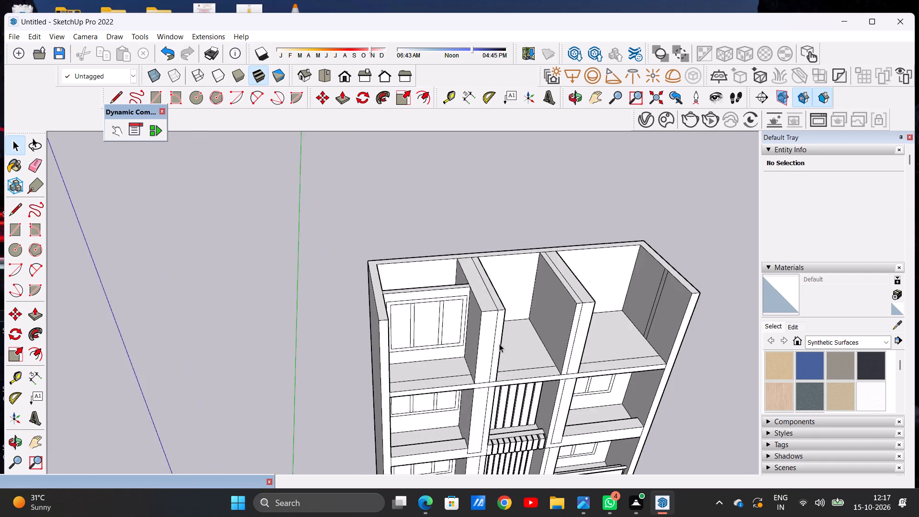
{"action": "middle_click_drag", "start_coordinate": [527, 344], "coordinate": [437, 279]}
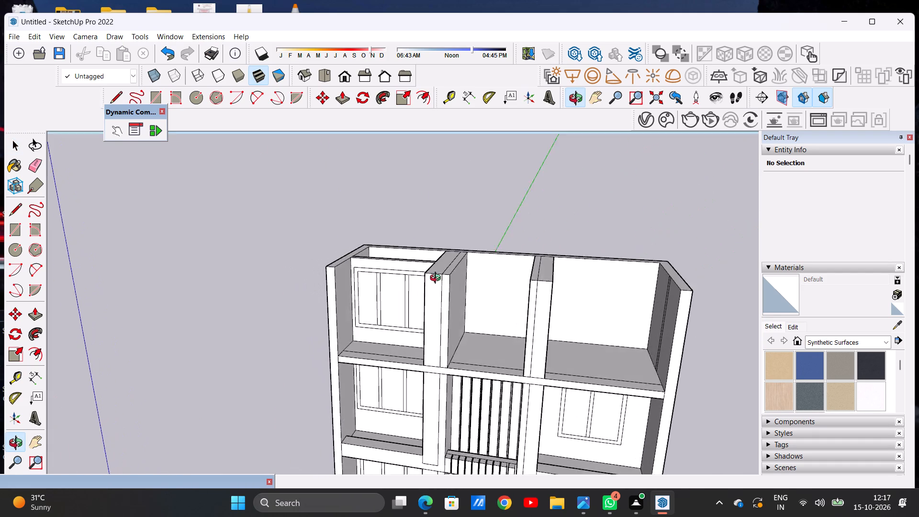
{"action": "middle_click_drag", "start_coordinate": [437, 279], "coordinate": [421, 295]}
{"action": "scroll", "coordinate": [511, 343], "scroll_direction": "up", "scroll_amount": 7}
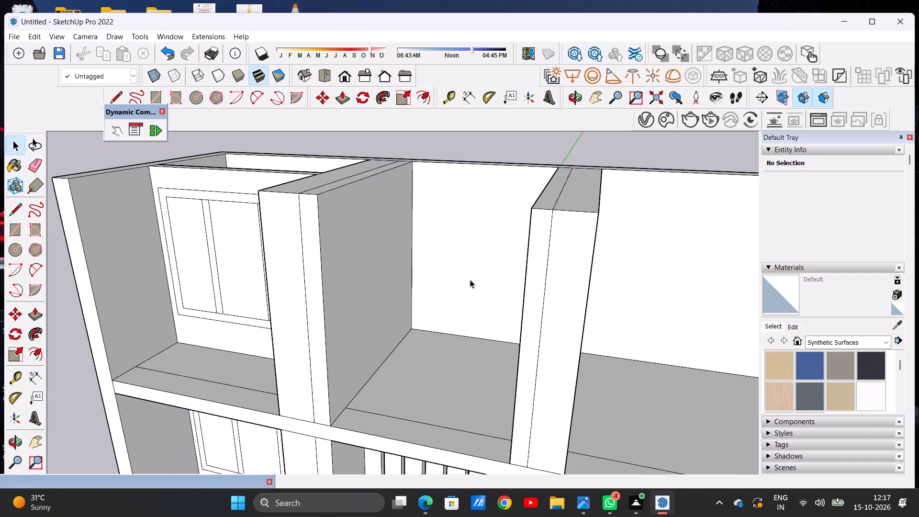
{"action": "scroll", "coordinate": [465, 278], "scroll_direction": "down", "scroll_amount": 15}
Push/Pull the right bay's back wall forward to the rear vertical line on the outer side wall.
{"action": "middle_click_drag", "start_coordinate": [525, 294], "coordinate": [627, 274]}
{"action": "scroll", "coordinate": [534, 250], "scroll_direction": "up", "scroll_amount": 15}
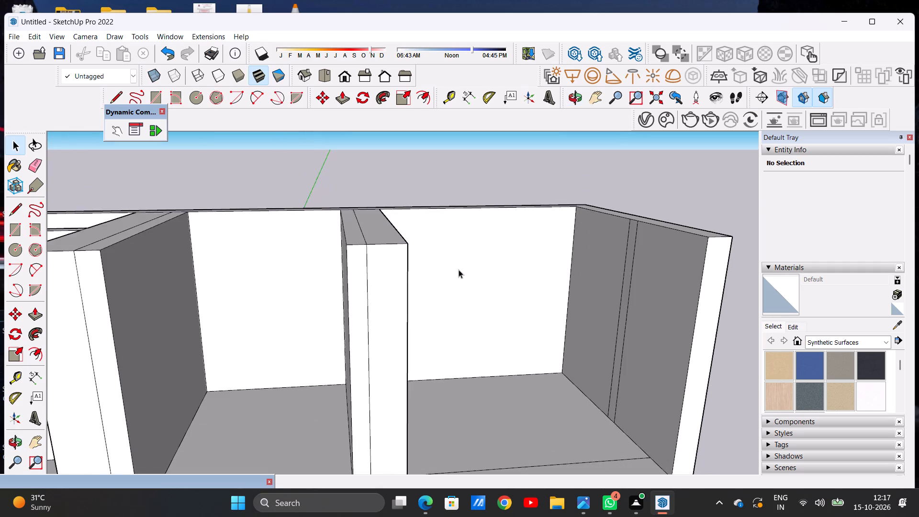
{"action": "middle_click_drag", "start_coordinate": [443, 264], "coordinate": [510, 309]}
{"action": "scroll", "coordinate": [503, 249], "scroll_direction": "up", "scroll_amount": 1}
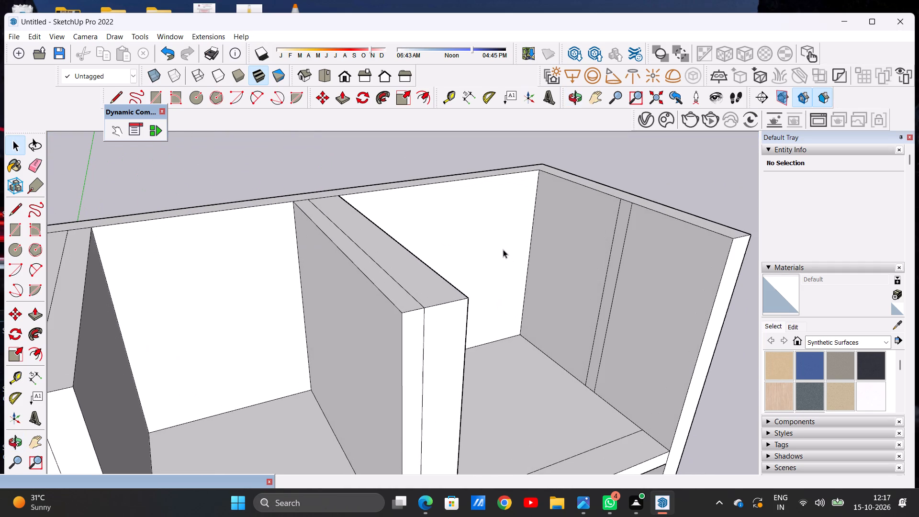
{"action": "key", "text": "p"}
{"action": "scroll", "coordinate": [618, 175], "scroll_direction": "up", "scroll_amount": 4}
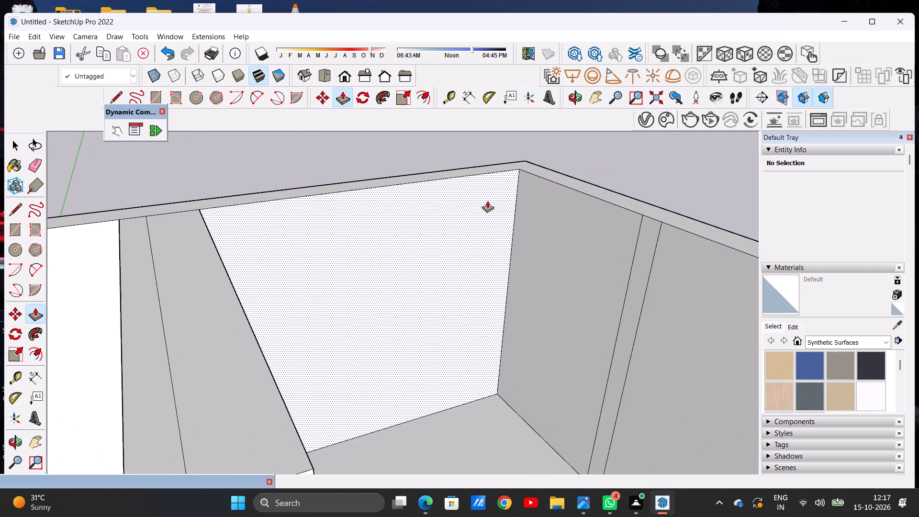
{"action": "left_click", "coordinate": [457, 206]}
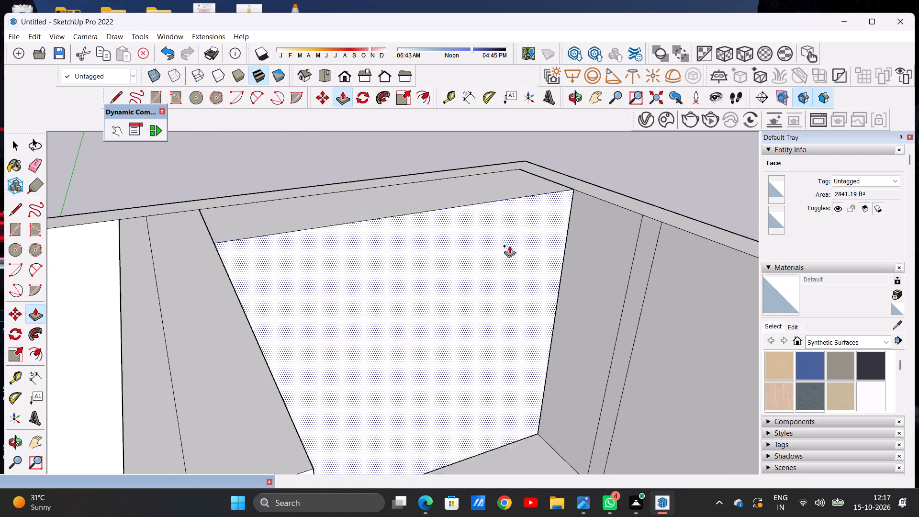
{"action": "scroll", "coordinate": [527, 251], "scroll_direction": "down", "scroll_amount": 6}
{"action": "scroll", "coordinate": [568, 244], "scroll_direction": "up", "scroll_amount": 11}
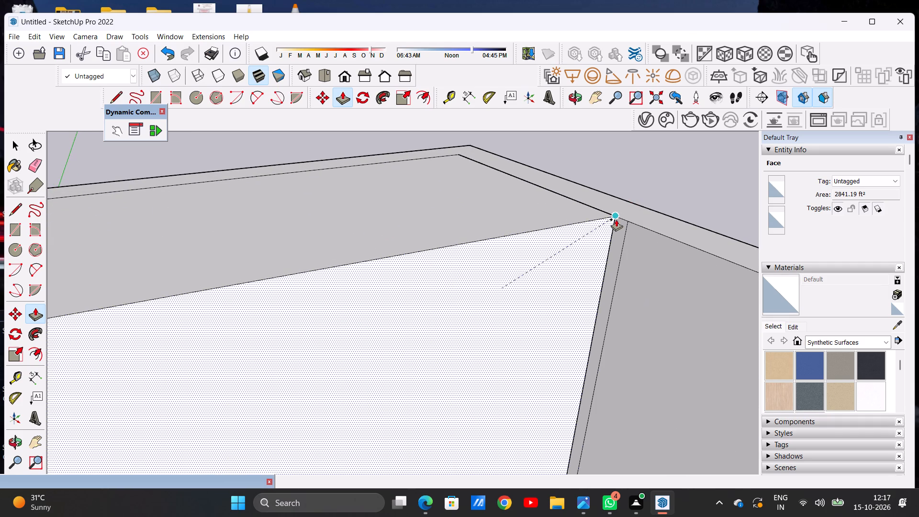
{"action": "left_click", "coordinate": [616, 219]}
{"action": "key", "text": "space"}
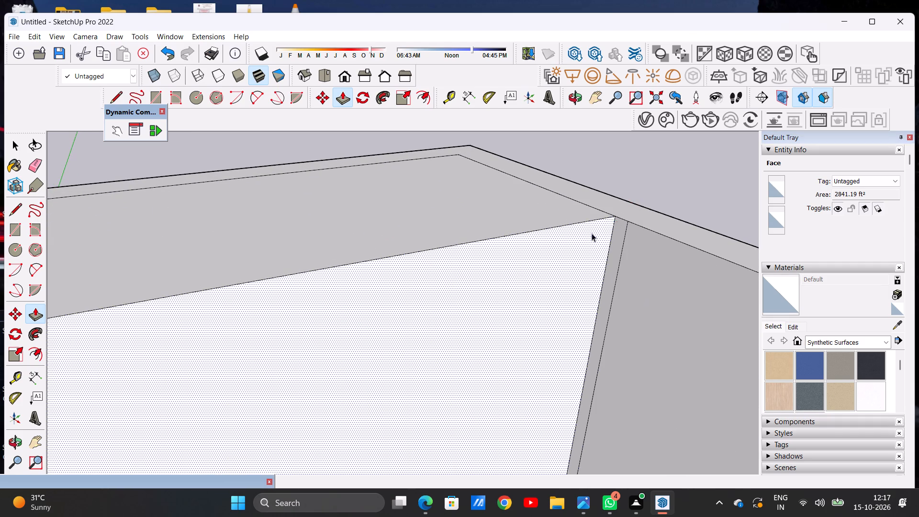
Erase the leftover vertical line on the outer side wall in front of the right bay's new back wall.
{"action": "scroll", "coordinate": [596, 244], "scroll_direction": "down", "scroll_amount": 16}
{"action": "middle_click_drag", "start_coordinate": [586, 348], "coordinate": [450, 368]}
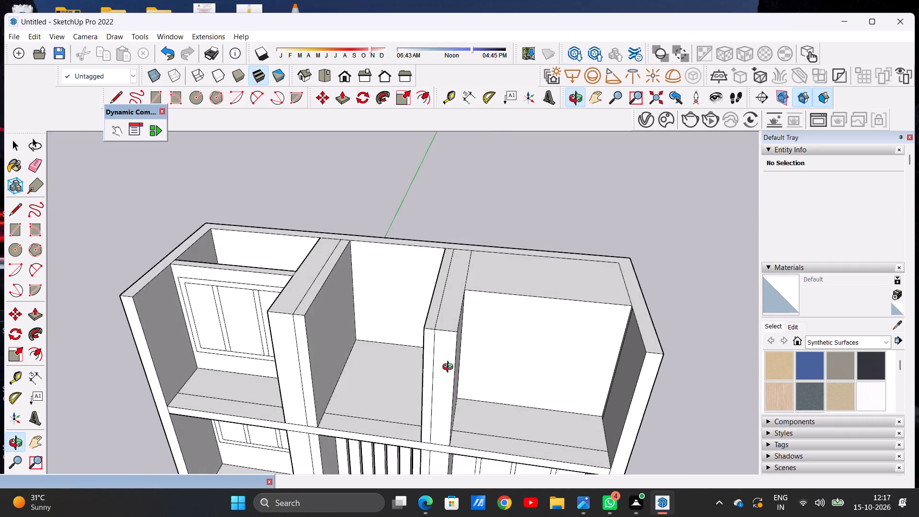
{"action": "middle_click_drag", "start_coordinate": [450, 368], "coordinate": [482, 374]}
{"action": "scroll", "coordinate": [463, 373], "scroll_direction": "down", "scroll_amount": 3}
{"action": "scroll", "coordinate": [584, 350], "scroll_direction": "up", "scroll_amount": 4}
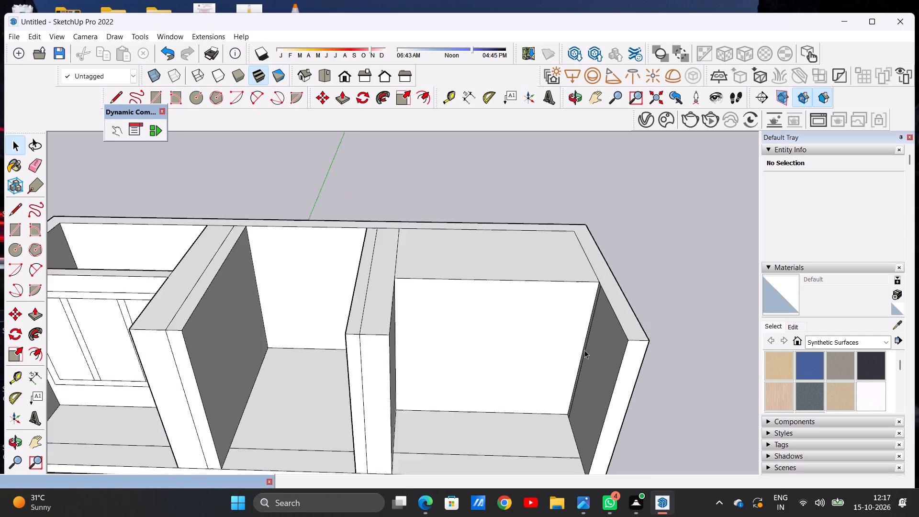
{"action": "scroll", "coordinate": [584, 350], "scroll_direction": "up", "scroll_amount": 9}
{"action": "middle_click_drag", "start_coordinate": [572, 351], "coordinate": [630, 352]}
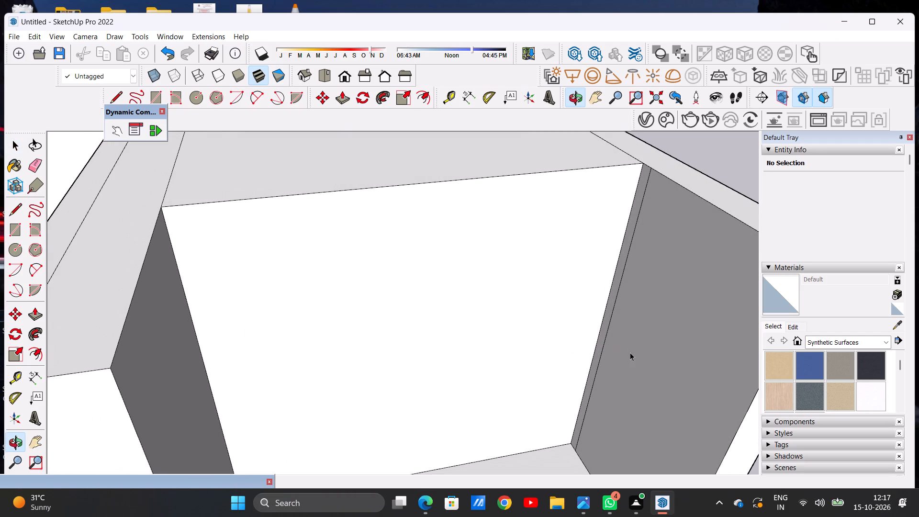
{"action": "key", "text": "e"}
{"action": "scroll", "coordinate": [623, 315], "scroll_direction": "up", "scroll_amount": 12}
{"action": "left_click_drag", "start_coordinate": [599, 279], "coordinate": [610, 292]}
{"action": "key", "text": "space"}
{"action": "scroll", "coordinate": [570, 371], "scroll_direction": "down", "scroll_amount": 20}
{"action": "scroll", "coordinate": [570, 371], "scroll_direction": "down", "scroll_amount": 2}
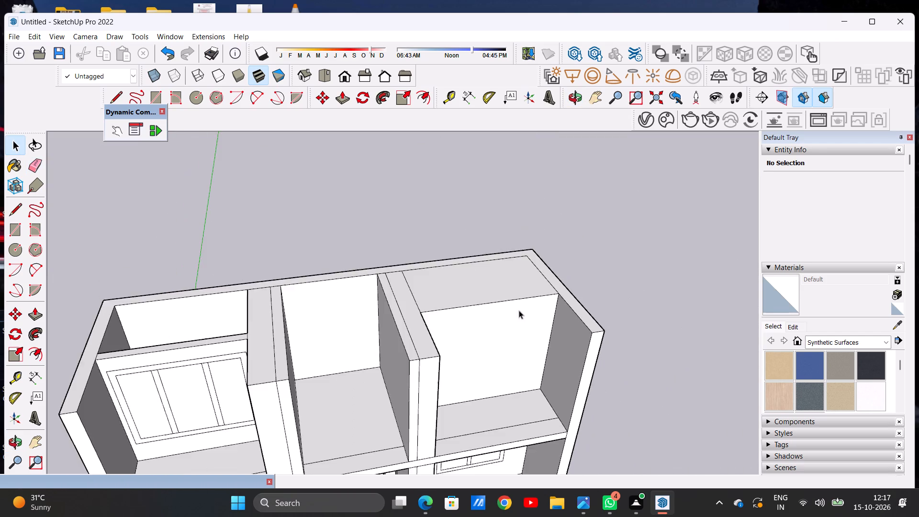
In the front view, draw a roughly square window rectangle on the new storey's right-bay back wall, above the window below.
{"action": "scroll", "coordinate": [519, 310], "scroll_direction": "down", "scroll_amount": 7}
{"action": "middle_click_drag", "start_coordinate": [496, 379], "coordinate": [448, 251]}
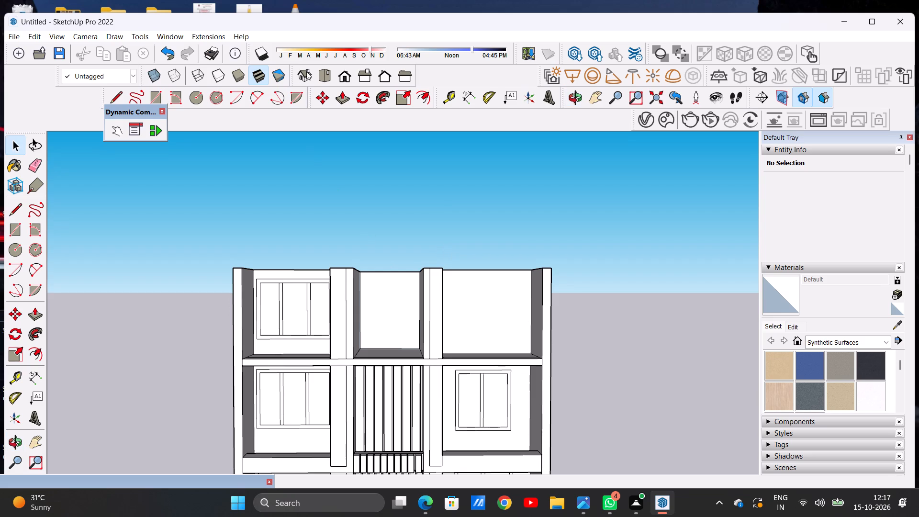
{"action": "left_click", "coordinate": [341, 77]}
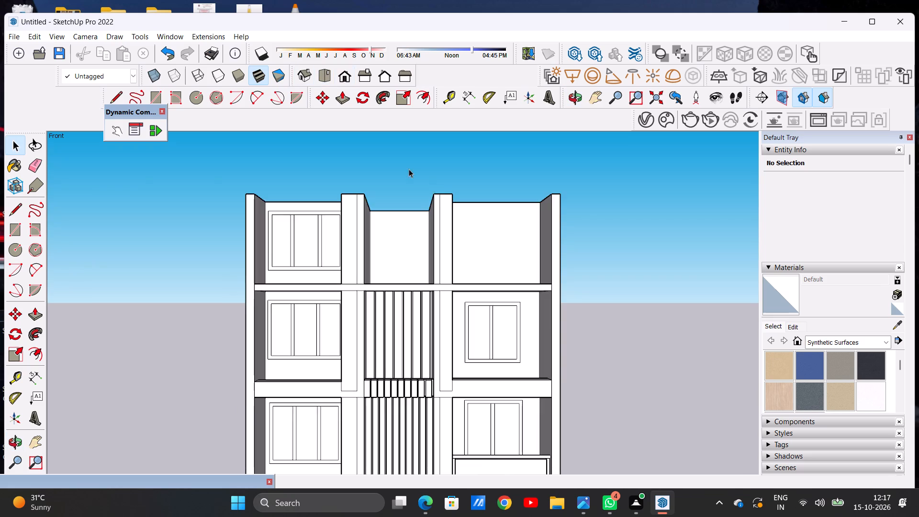
{"action": "scroll", "coordinate": [467, 254], "scroll_direction": "down", "scroll_amount": 5}
{"action": "scroll", "coordinate": [504, 219], "scroll_direction": "up", "scroll_amount": 10}
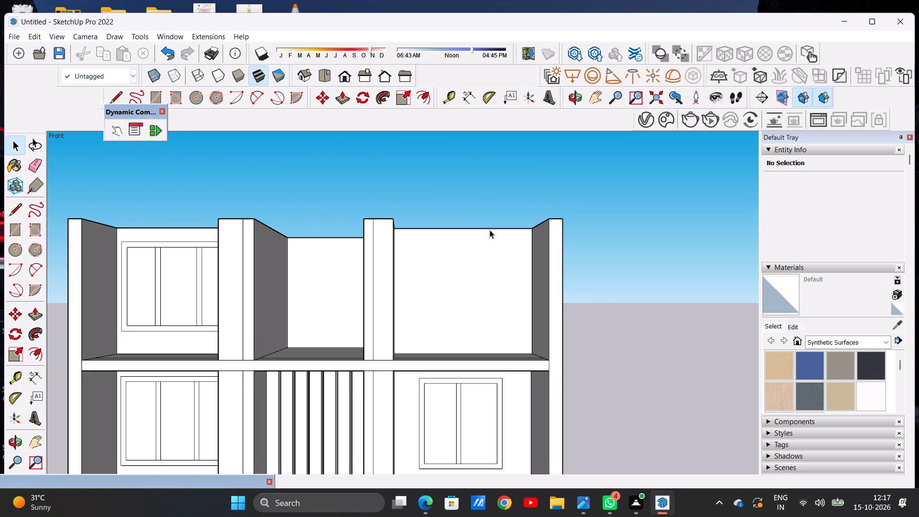
{"action": "key", "text": "r"}
{"action": "scroll", "coordinate": [478, 244], "scroll_direction": "up", "scroll_amount": 1}
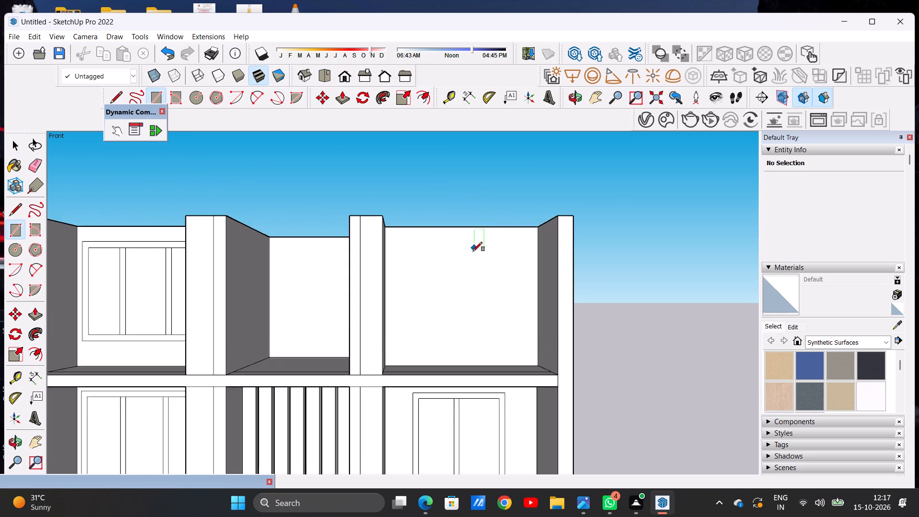
{"action": "scroll", "coordinate": [473, 251], "scroll_direction": "up", "scroll_amount": 4}
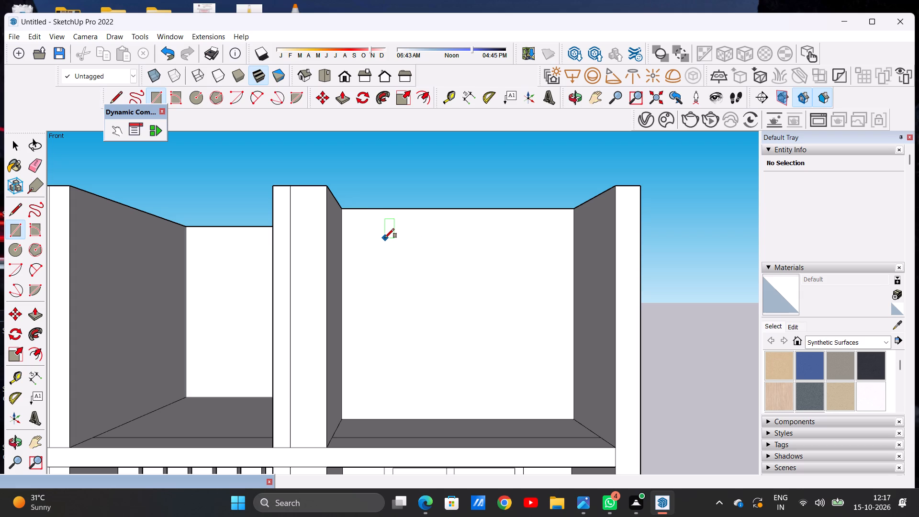
{"action": "left_click", "coordinate": [385, 238]}
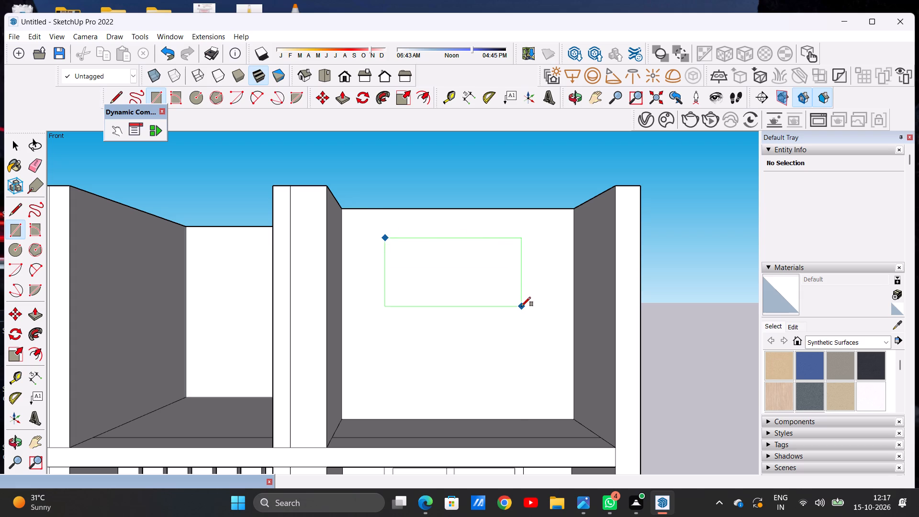
{"action": "left_click", "coordinate": [518, 374]}
{"action": "key", "text": "space"}
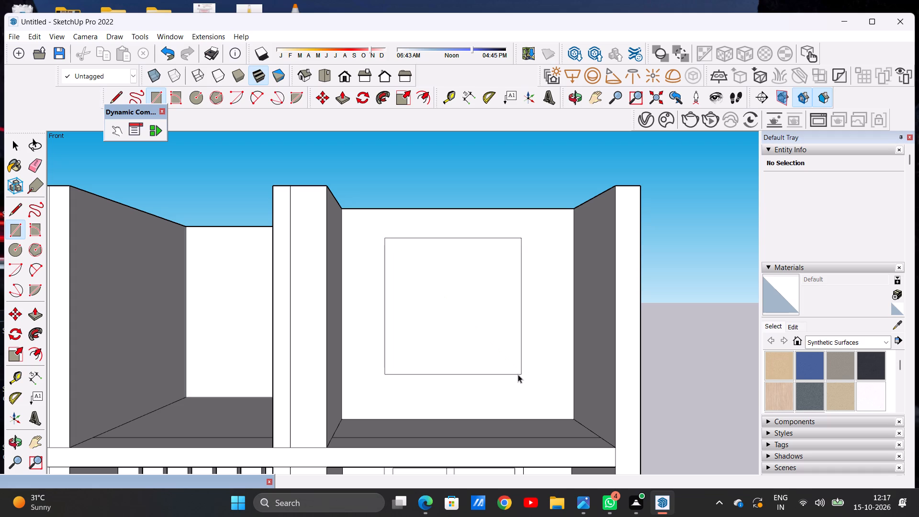
Offset the right-bay window rectangle slightly inward to outline its frame.
{"action": "key", "text": "o"}
{"action": "key", "text": "f"}
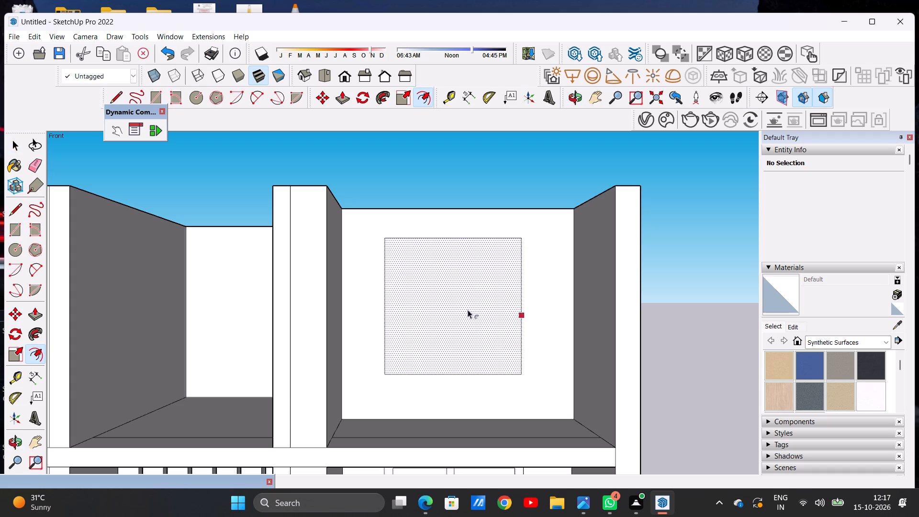
{"action": "middle_click_drag", "start_coordinate": [457, 296], "coordinate": [470, 385]}
{"action": "middle_click_drag", "start_coordinate": [469, 385], "coordinate": [445, 360]}
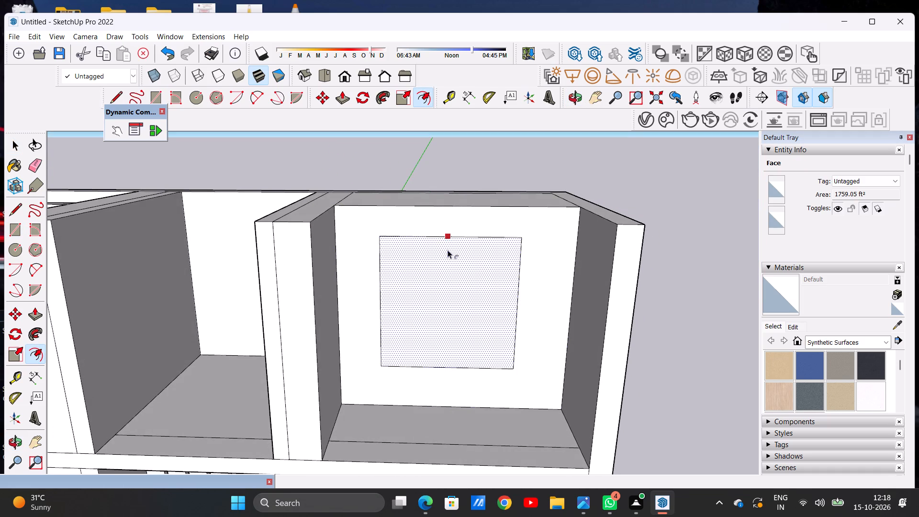
{"action": "left_click", "coordinate": [440, 240]}
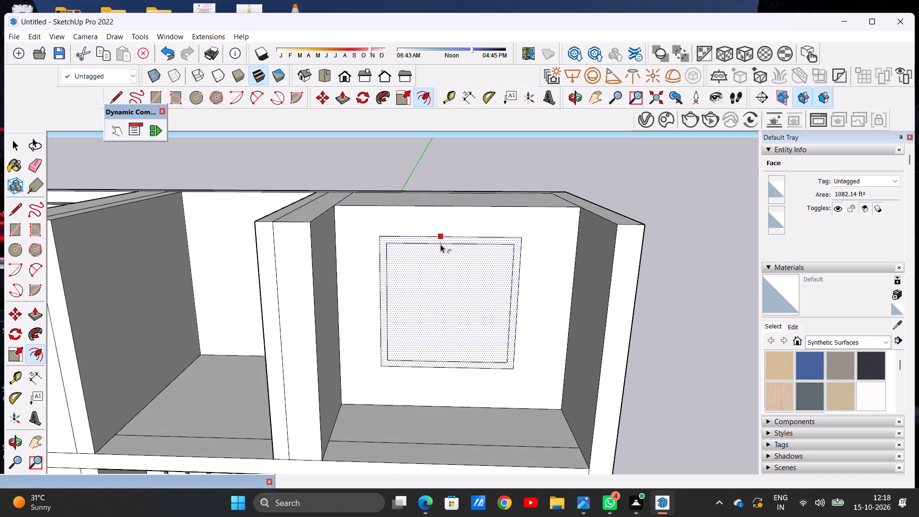
{"action": "left_click", "coordinate": [442, 247]}
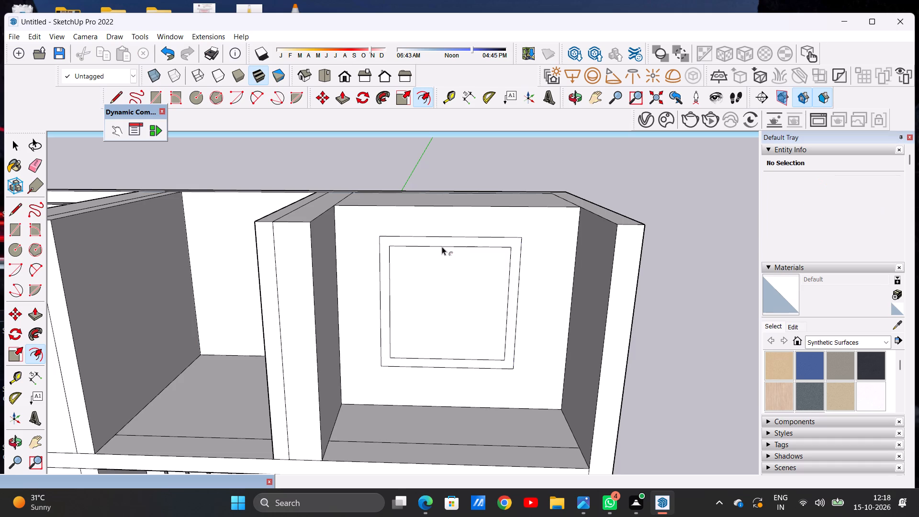
{"action": "key", "text": "space"}
Draw two closely spaced vertical lines across the right-bay window's inner rectangle to form a central mullion like the floor below.
{"action": "key", "text": "l"}
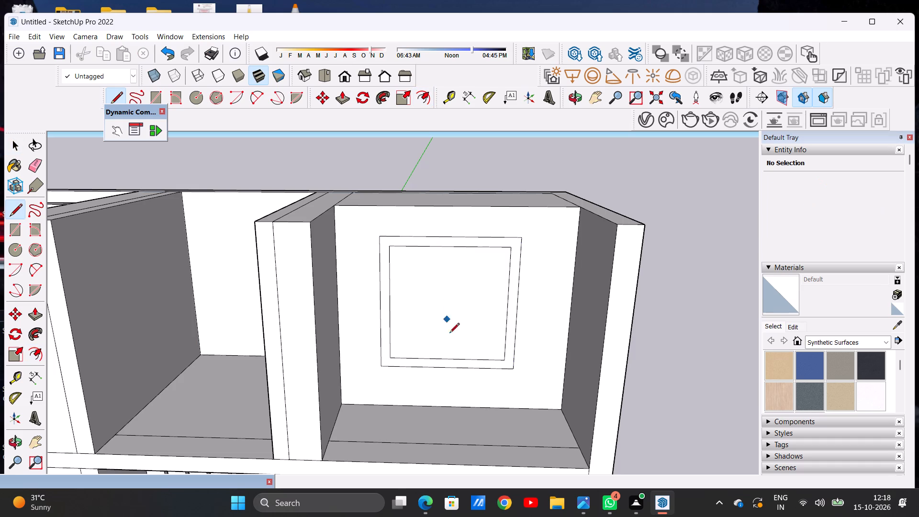
{"action": "scroll", "coordinate": [448, 355], "scroll_direction": "up", "scroll_amount": 6}
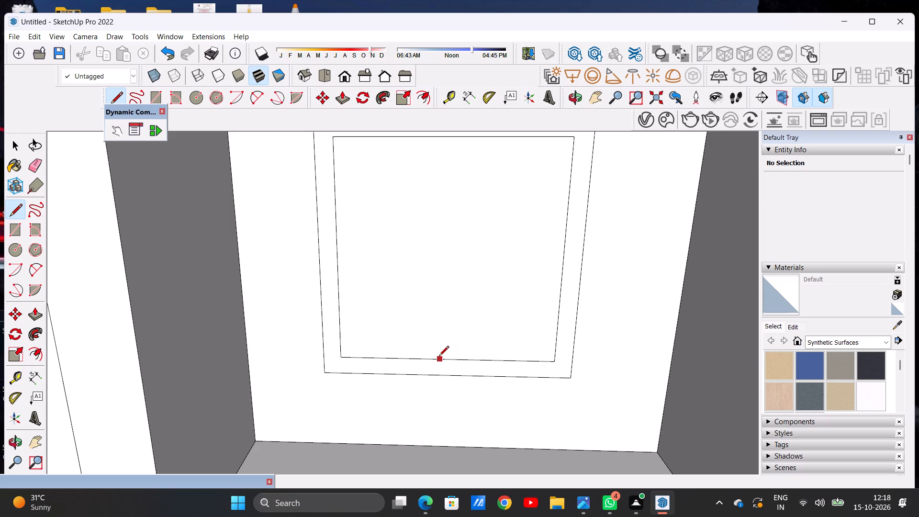
{"action": "left_click", "coordinate": [437, 357]}
{"action": "scroll", "coordinate": [437, 312], "scroll_direction": "down", "scroll_amount": 5}
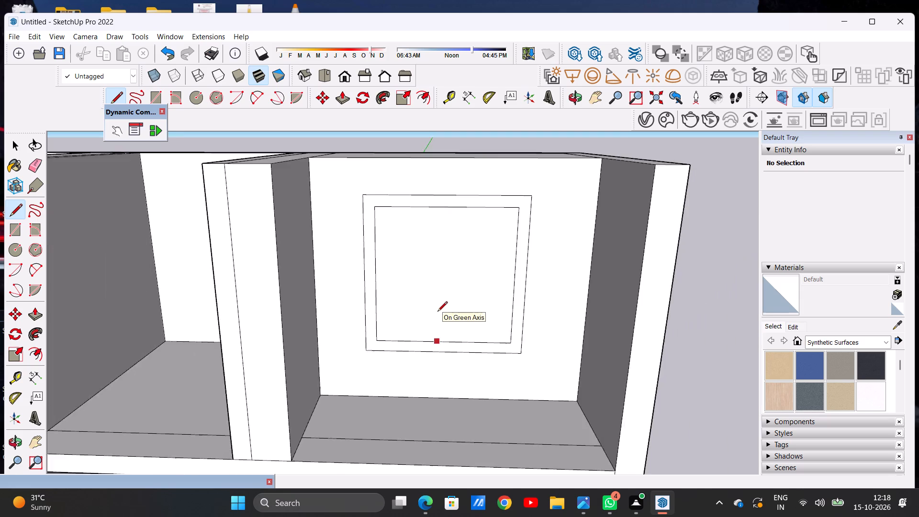
{"action": "scroll", "coordinate": [437, 312], "scroll_direction": "down", "scroll_amount": 6}
{"action": "scroll", "coordinate": [436, 266], "scroll_direction": "up", "scroll_amount": 7}
{"action": "scroll", "coordinate": [446, 273], "scroll_direction": "down", "scroll_amount": 1}
{"action": "scroll", "coordinate": [446, 273], "scroll_direction": "up", "scroll_amount": 1}
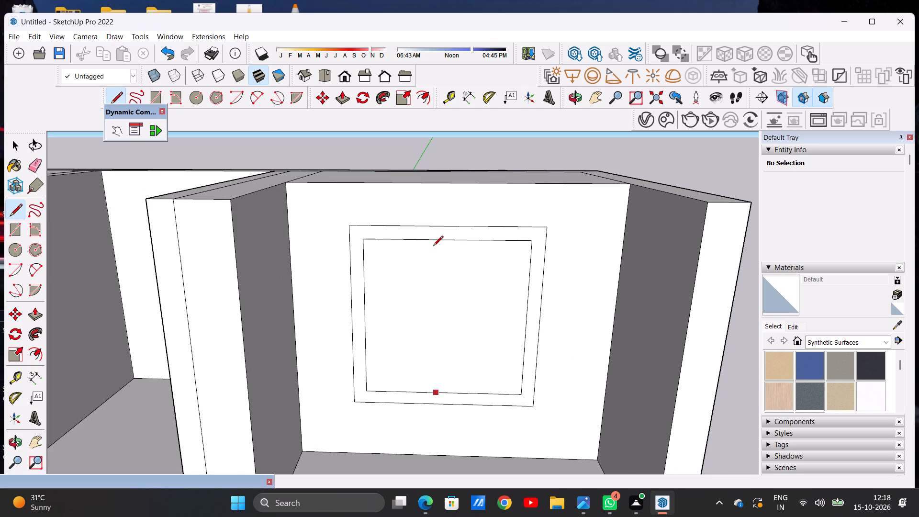
{"action": "scroll", "coordinate": [432, 253], "scroll_direction": "up", "scroll_amount": 6}
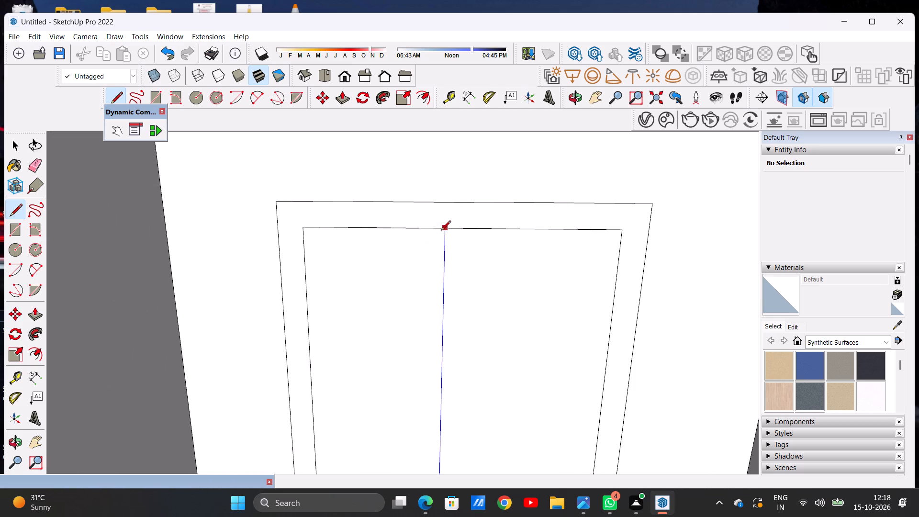
{"action": "left_click", "coordinate": [442, 231]}
{"action": "left_click", "coordinate": [471, 229]}
{"action": "scroll", "coordinate": [466, 260], "scroll_direction": "down", "scroll_amount": 7}
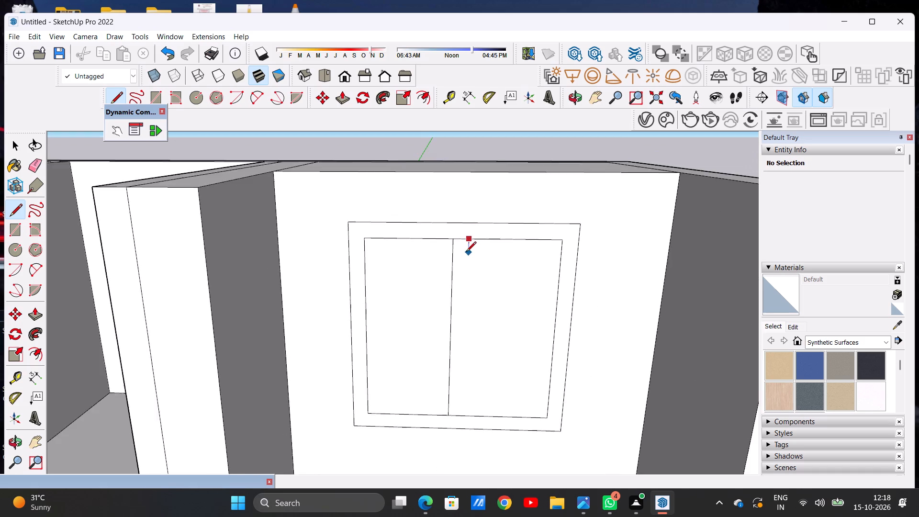
{"action": "scroll", "coordinate": [466, 252], "scroll_direction": "down", "scroll_amount": 5}
{"action": "scroll", "coordinate": [466, 312], "scroll_direction": "up", "scroll_amount": 3}
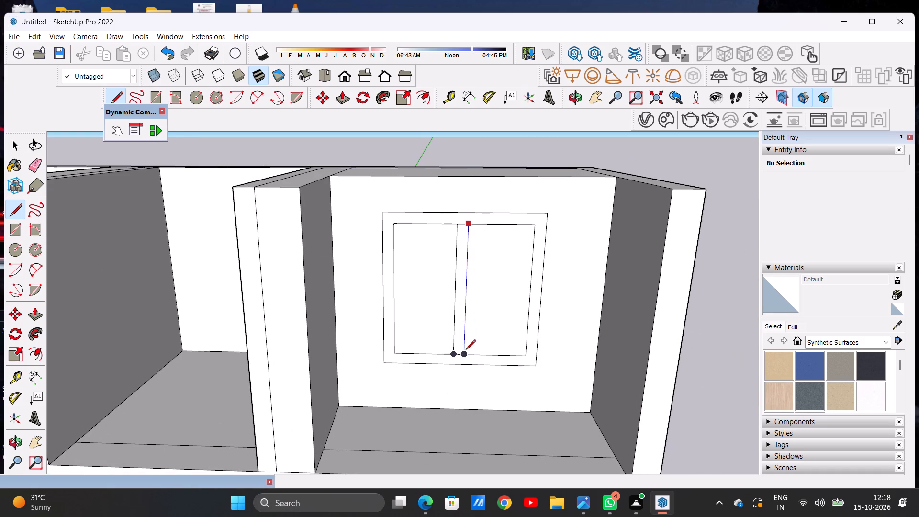
{"action": "left_click", "coordinate": [466, 350]}
{"action": "key", "text": "space"}
Push/Pull the front strip of the new storey's right-bay floor upward slightly to form a low parapet.
{"action": "scroll", "coordinate": [481, 293], "scroll_direction": "down", "scroll_amount": 15}
{"action": "middle_click_drag", "start_coordinate": [481, 387], "coordinate": [478, 330]}
{"action": "scroll", "coordinate": [465, 361], "scroll_direction": "up", "scroll_amount": 2}
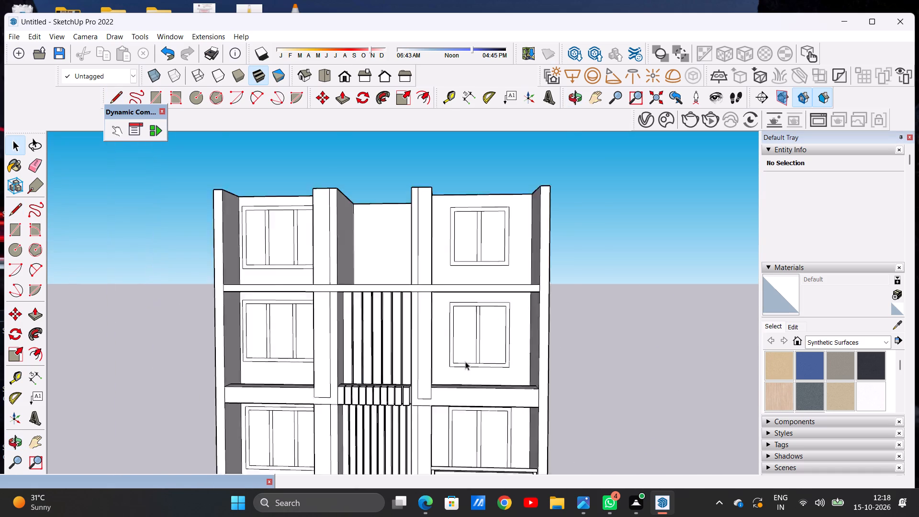
{"action": "scroll", "coordinate": [465, 361], "scroll_direction": "up", "scroll_amount": 6}
{"action": "scroll", "coordinate": [501, 350], "scroll_direction": "down", "scroll_amount": 10}
{"action": "middle_click_drag", "start_coordinate": [501, 285], "coordinate": [503, 348]}
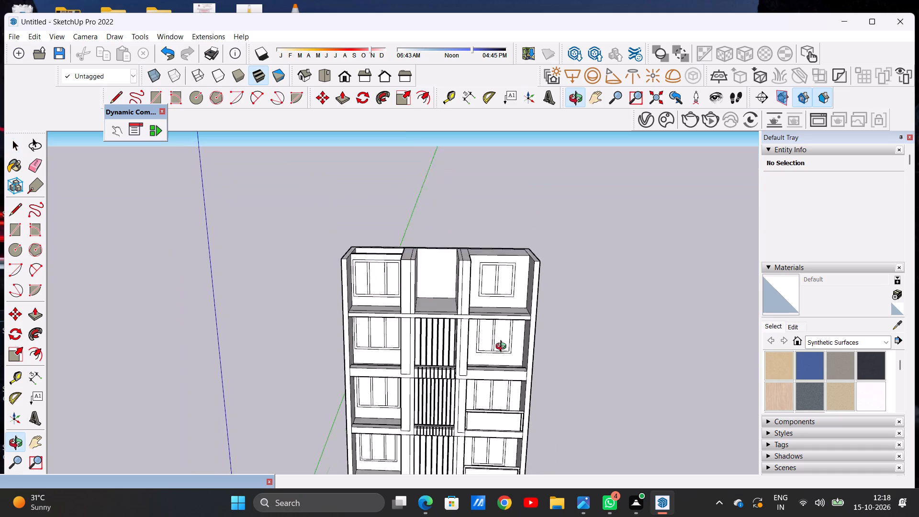
{"action": "middle_click_drag", "start_coordinate": [503, 348], "coordinate": [498, 425]}
{"action": "scroll", "coordinate": [514, 302], "scroll_direction": "up", "scroll_amount": 14}
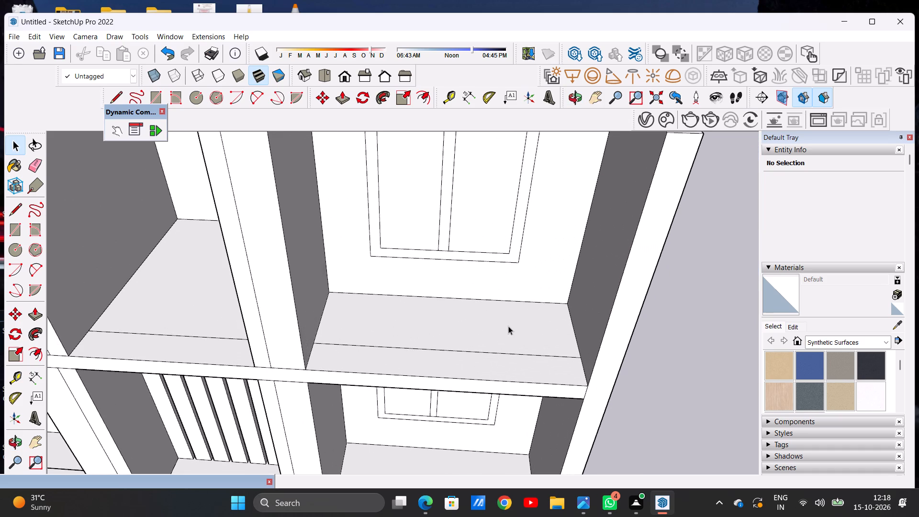
{"action": "key", "text": "p"}
{"action": "scroll", "coordinate": [388, 349], "scroll_direction": "up", "scroll_amount": 4}
{"action": "left_click", "coordinate": [393, 371]}
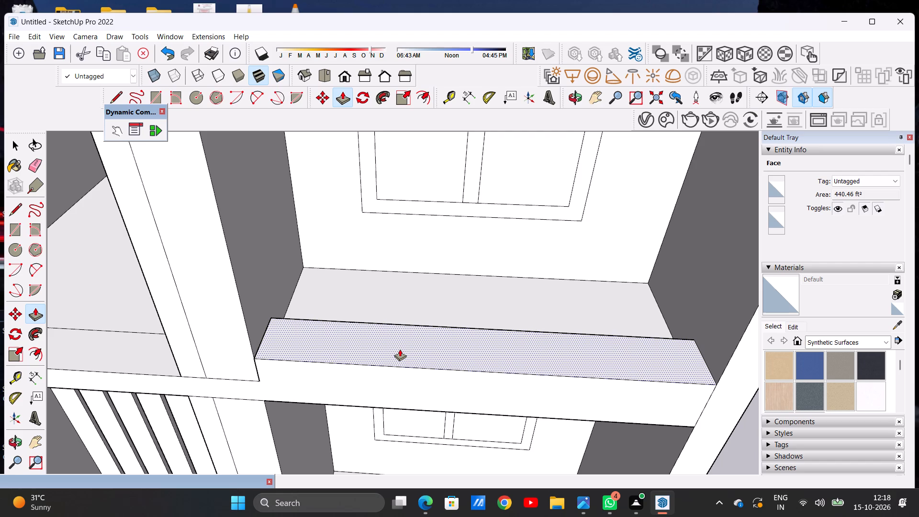
{"action": "left_click", "coordinate": [400, 349]}
{"action": "key", "text": "space"}
Push/Pull the front strip of the new storey's left-bay floor upward to the height of the right-bay parapet.
{"action": "scroll", "coordinate": [476, 374], "scroll_direction": "down", "scroll_amount": 10}
{"action": "middle_click_drag", "start_coordinate": [510, 416], "coordinate": [520, 312]}
{"action": "scroll", "coordinate": [520, 312], "scroll_direction": "up", "scroll_amount": 1}
{"action": "scroll", "coordinate": [536, 370], "scroll_direction": "down", "scroll_amount": 7}
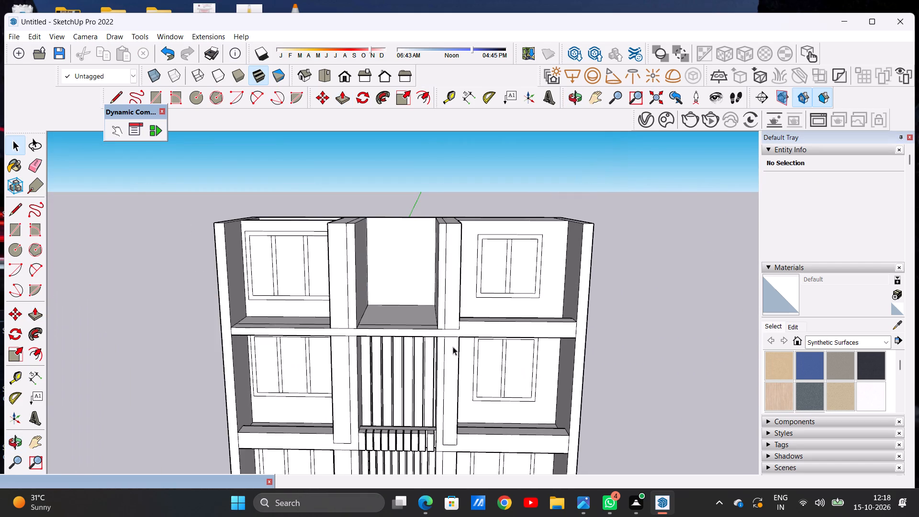
{"action": "scroll", "coordinate": [448, 337], "scroll_direction": "up", "scroll_amount": 7}
{"action": "middle_click_drag", "start_coordinate": [446, 325], "coordinate": [433, 378]}
{"action": "middle_click", "coordinate": [433, 378]}
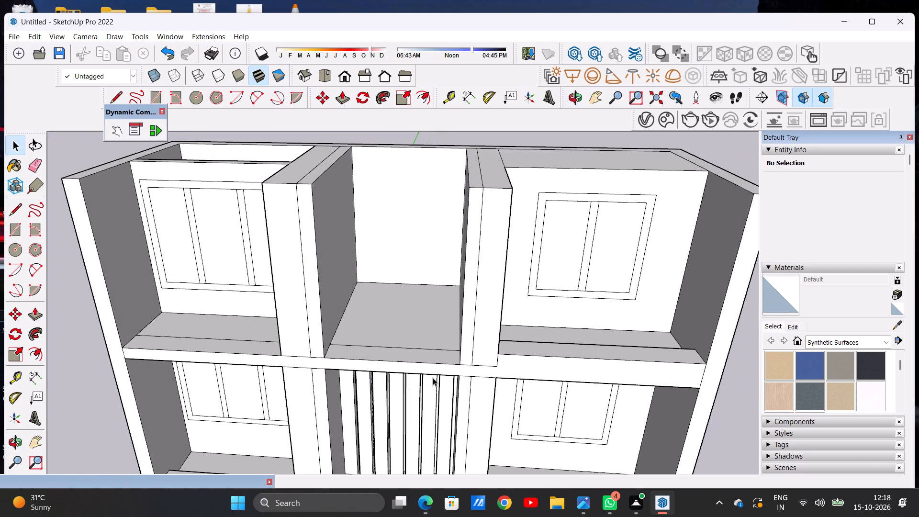
{"action": "scroll", "coordinate": [556, 362], "scroll_direction": "down", "scroll_amount": 6}
{"action": "scroll", "coordinate": [383, 344], "scroll_direction": "up", "scroll_amount": 7}
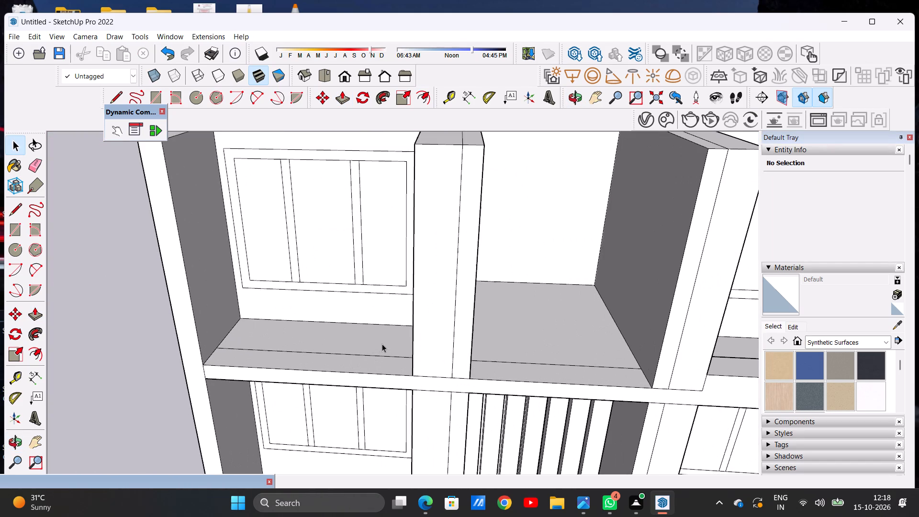
{"action": "key", "text": "p"}
{"action": "scroll", "coordinate": [382, 344], "scroll_direction": "down", "scroll_amount": 6}
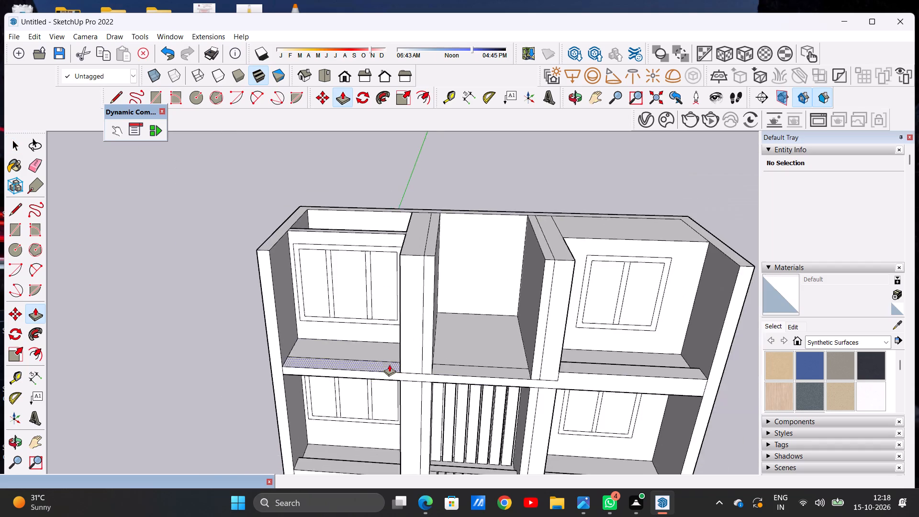
{"action": "scroll", "coordinate": [389, 360], "scroll_direction": "up", "scroll_amount": 9}
{"action": "left_click", "coordinate": [396, 371]}
{"action": "scroll", "coordinate": [410, 347], "scroll_direction": "down", "scroll_amount": 7}
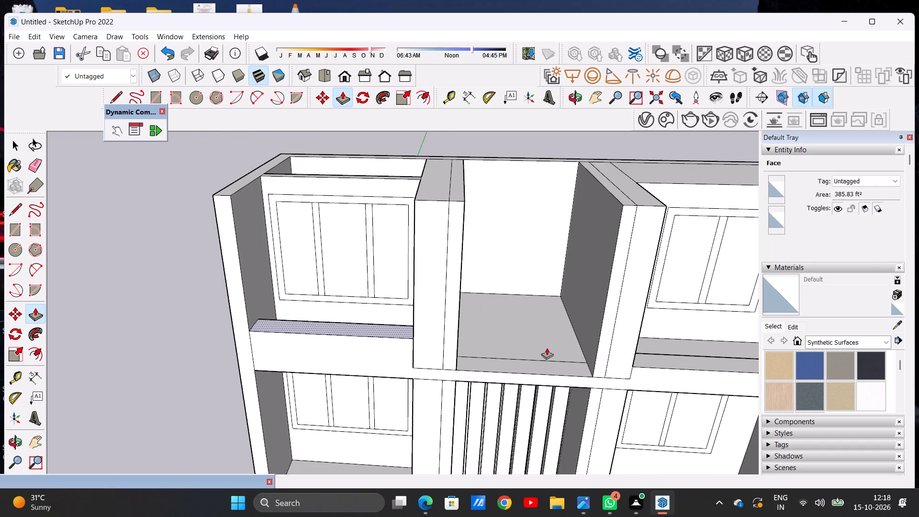
{"action": "left_click", "coordinate": [637, 362]}
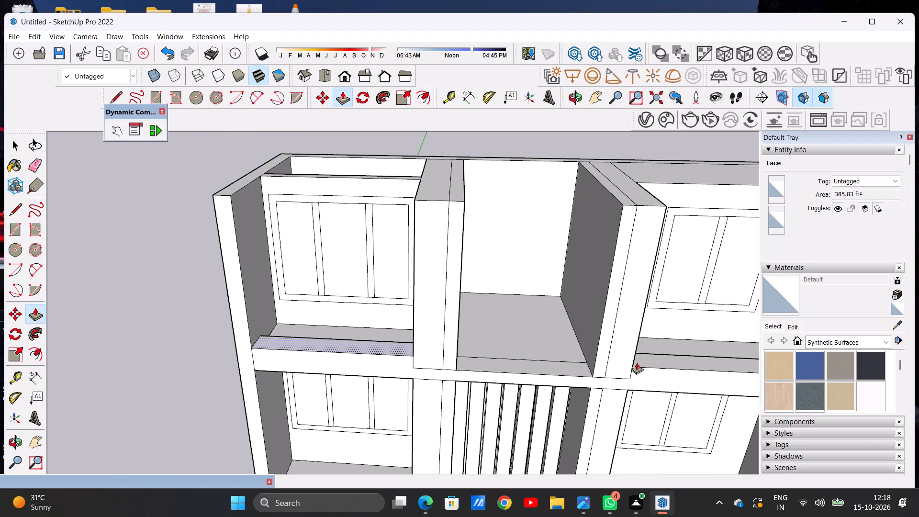
{"action": "key", "text": "space"}
Draw vertical lines across the front slab band at both sides of the central bay, aligned with the pillars' inner edges.
{"action": "scroll", "coordinate": [423, 399], "scroll_direction": "down", "scroll_amount": 7}
{"action": "scroll", "coordinate": [403, 396], "scroll_direction": "up", "scroll_amount": 7}
{"action": "scroll", "coordinate": [399, 362], "scroll_direction": "down", "scroll_amount": 1}
{"action": "scroll", "coordinate": [399, 361], "scroll_direction": "up", "scroll_amount": 6}
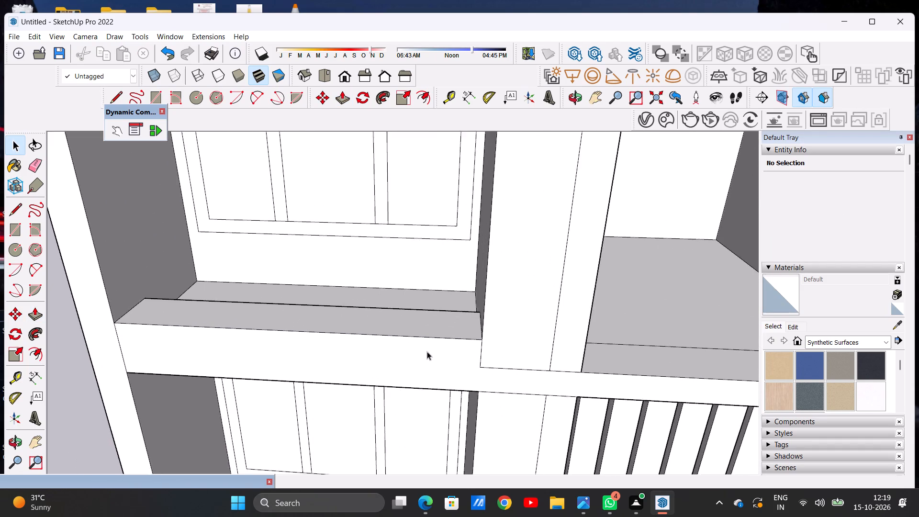
{"action": "scroll", "coordinate": [427, 351], "scroll_direction": "up", "scroll_amount": 5}
{"action": "middle_click_drag", "start_coordinate": [512, 377], "coordinate": [477, 312]}
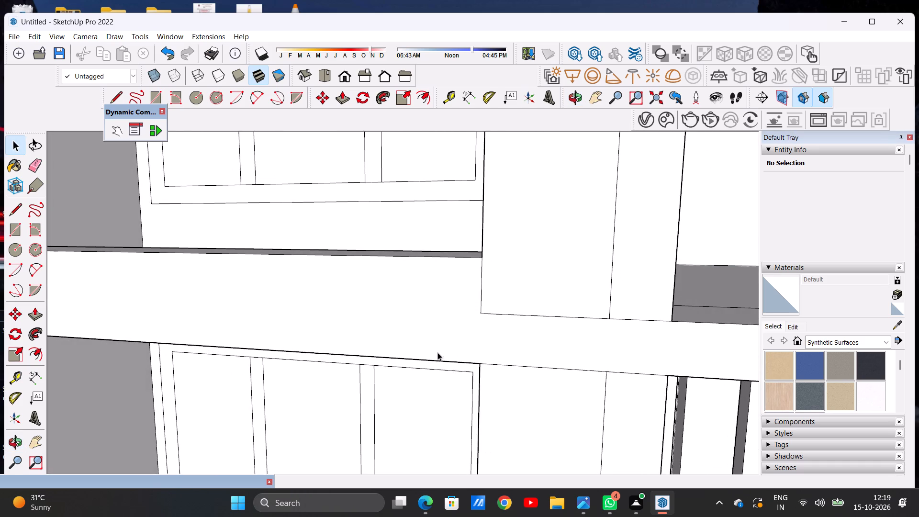
{"action": "scroll", "coordinate": [477, 397], "scroll_direction": "down", "scroll_amount": 16}
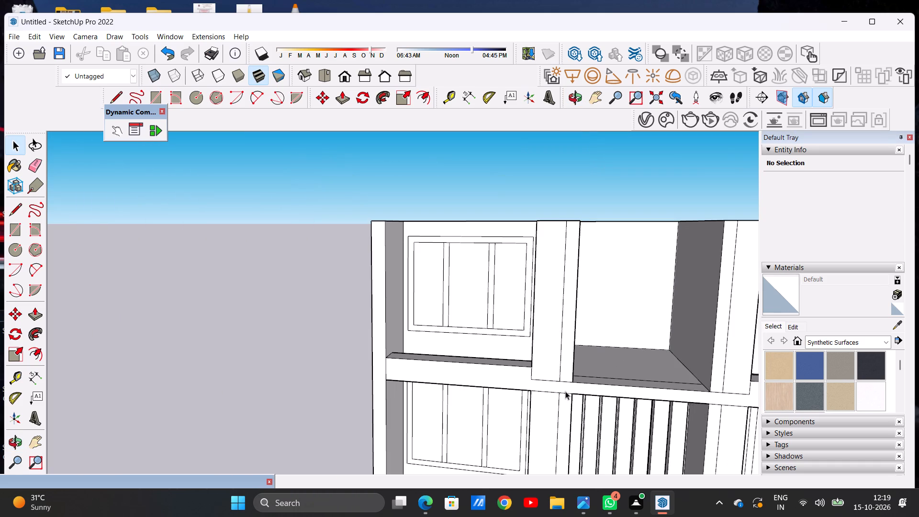
{"action": "scroll", "coordinate": [533, 395], "scroll_direction": "down", "scroll_amount": 2}
{"action": "scroll", "coordinate": [557, 391], "scroll_direction": "up", "scroll_amount": 11}
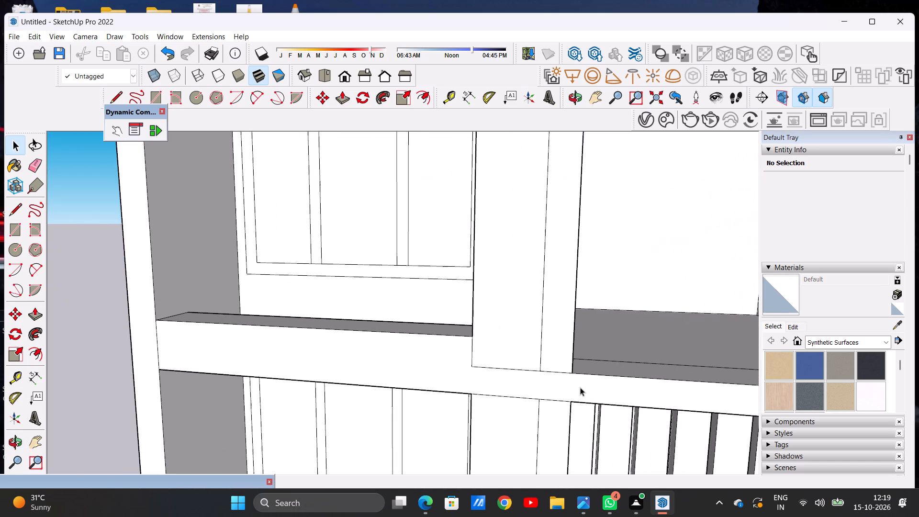
{"action": "key", "text": "l"}
{"action": "scroll", "coordinate": [520, 404], "scroll_direction": "down", "scroll_amount": 16}
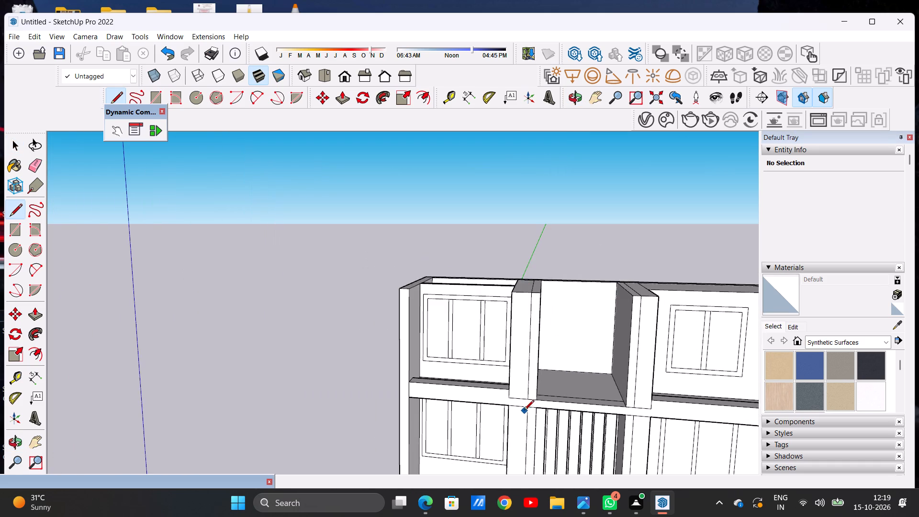
{"action": "scroll", "coordinate": [572, 412], "scroll_direction": "up", "scroll_amount": 19}
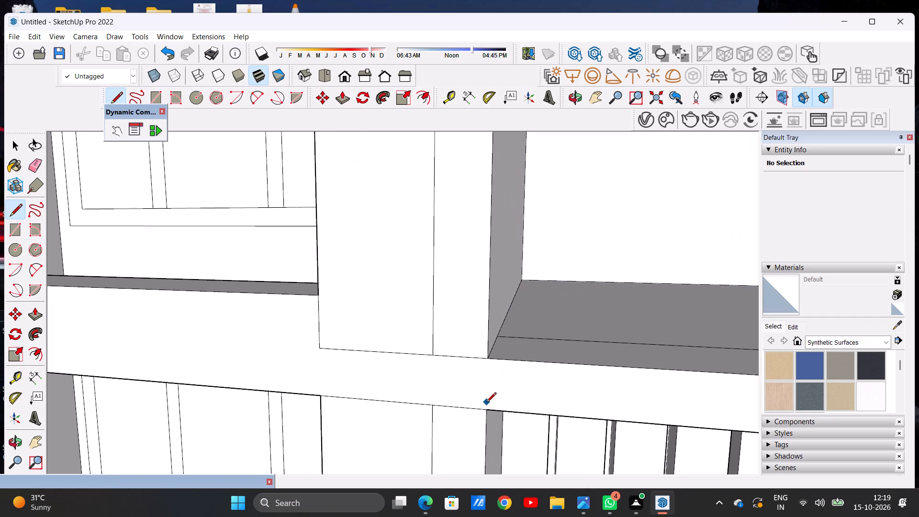
{"action": "left_click", "coordinate": [486, 411]}
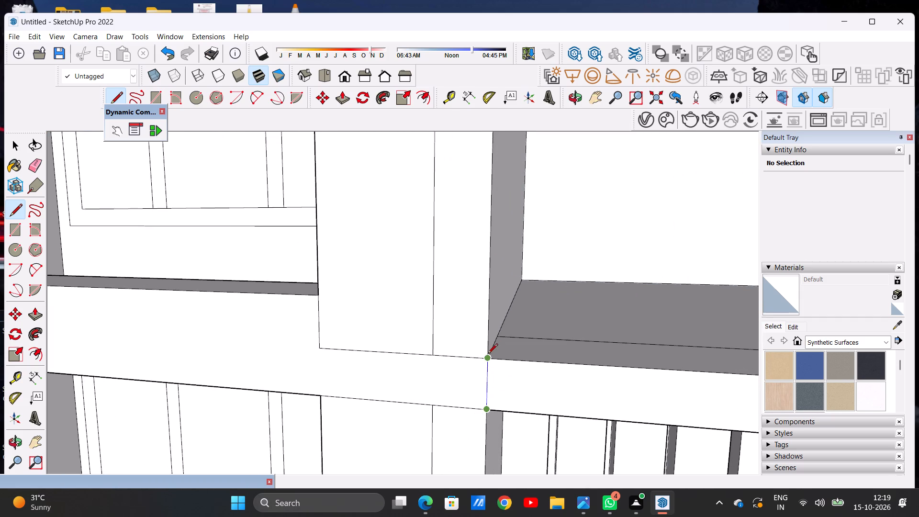
{"action": "left_click", "coordinate": [488, 354]}
{"action": "scroll", "coordinate": [488, 390], "scroll_direction": "down", "scroll_amount": 15}
{"action": "scroll", "coordinate": [608, 394], "scroll_direction": "up", "scroll_amount": 3}
{"action": "scroll", "coordinate": [613, 397], "scroll_direction": "down", "scroll_amount": 1}
{"action": "scroll", "coordinate": [613, 397], "scroll_direction": "up", "scroll_amount": 10}
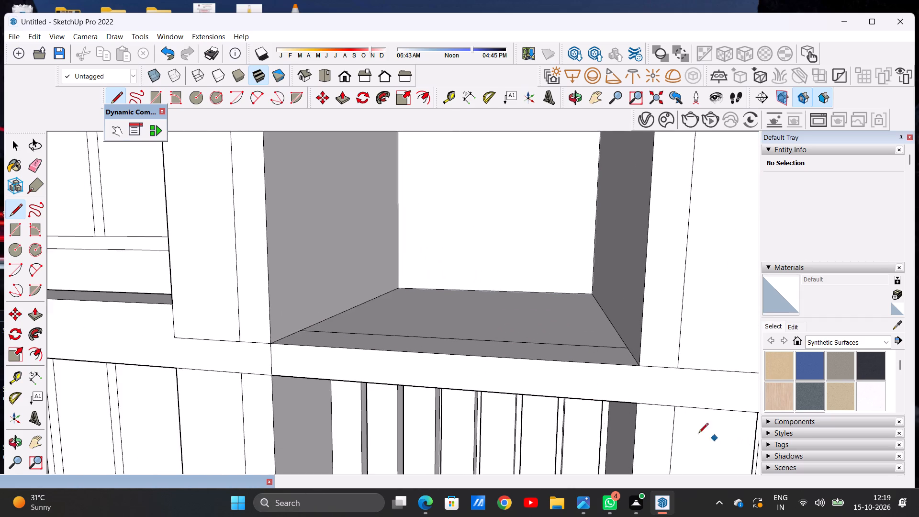
{"action": "scroll", "coordinate": [698, 434], "scroll_direction": "up", "scroll_amount": 8}
{"action": "left_click", "coordinate": [609, 397]}
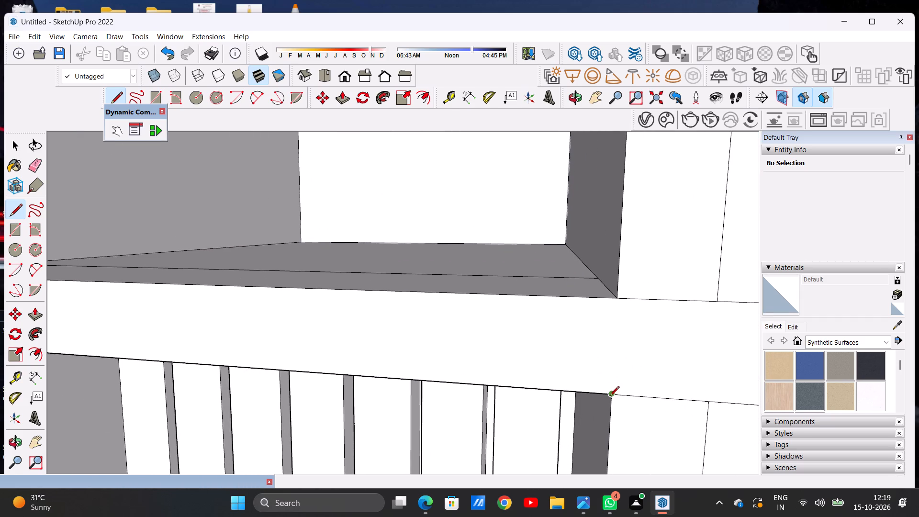
{"action": "left_click", "coordinate": [622, 297]}
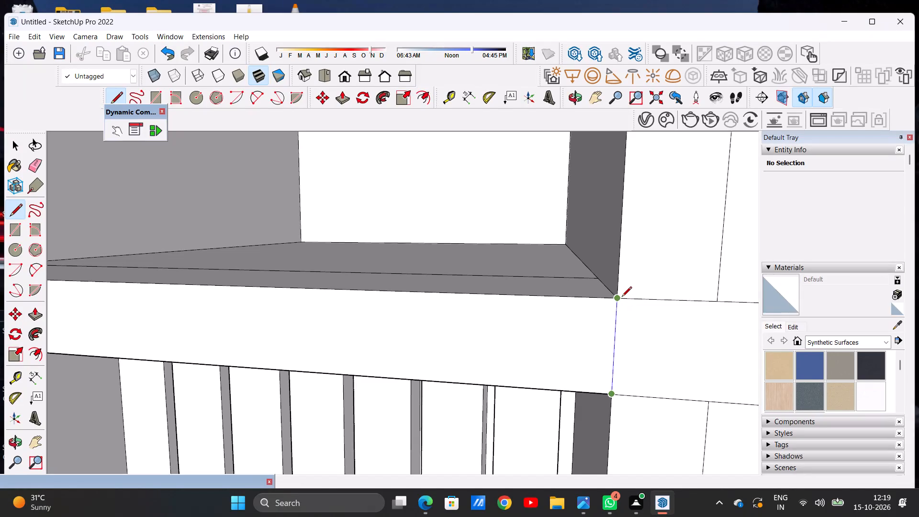
{"action": "key", "text": "space"}
Erase the short horizontal edges where the inner strips of the two pillars flanking the new storey's central bay meet the slab band.
{"action": "scroll", "coordinate": [622, 297], "scroll_direction": "down", "scroll_amount": 11}
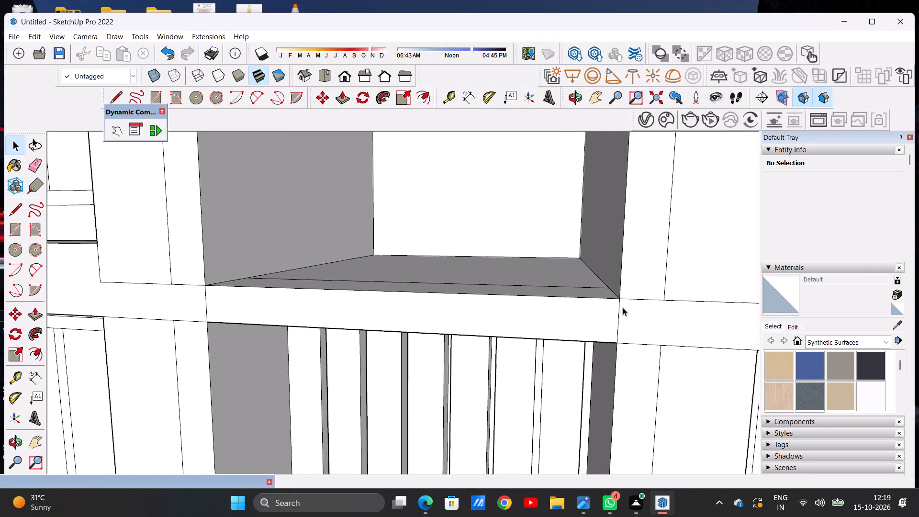
{"action": "scroll", "coordinate": [623, 307], "scroll_direction": "down", "scroll_amount": 9}
{"action": "scroll", "coordinate": [430, 288], "scroll_direction": "up", "scroll_amount": 12}
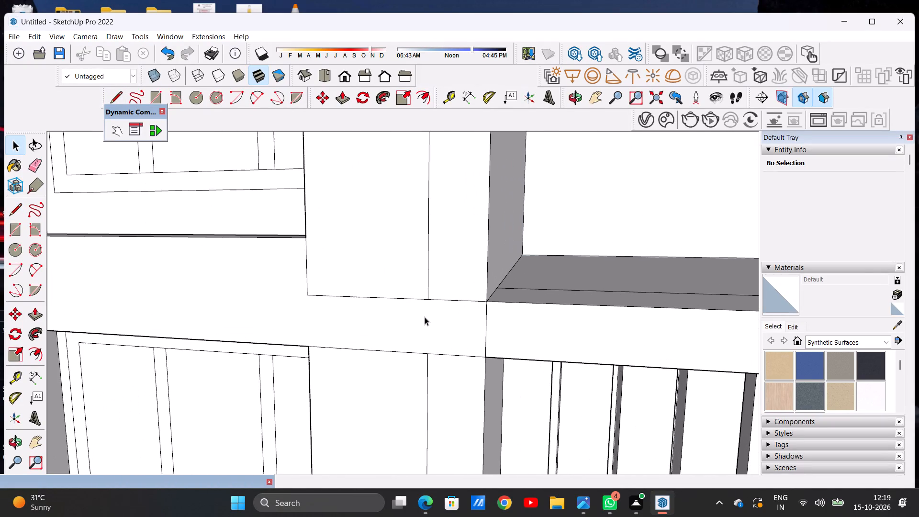
{"action": "key", "text": "e"}
{"action": "scroll", "coordinate": [425, 317], "scroll_direction": "up", "scroll_amount": 6}
{"action": "left_click_drag", "start_coordinate": [481, 259], "coordinate": [481, 266]}
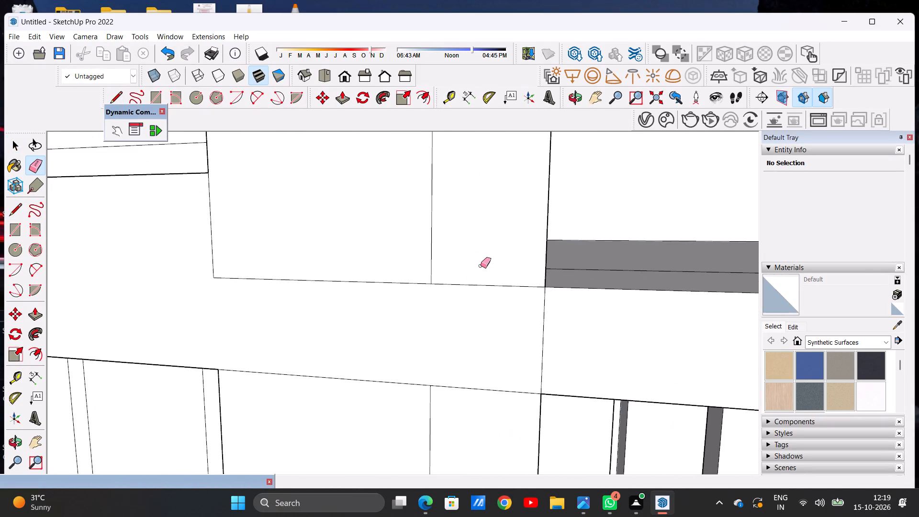
{"action": "left_click_drag", "start_coordinate": [481, 266], "coordinate": [472, 306]}
{"action": "scroll", "coordinate": [422, 369], "scroll_direction": "down", "scroll_amount": 20}
{"action": "scroll", "coordinate": [422, 369], "scroll_direction": "down", "scroll_amount": 2}
{"action": "scroll", "coordinate": [647, 363], "scroll_direction": "up", "scroll_amount": 3}
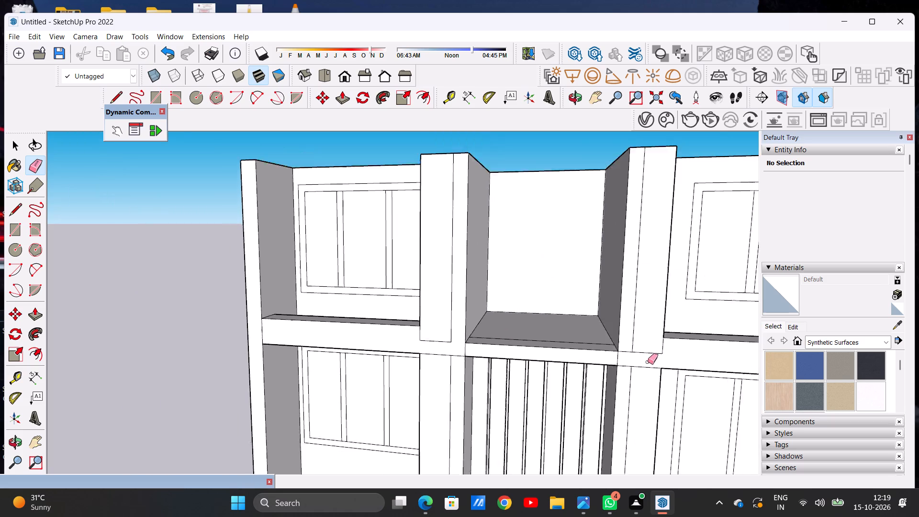
{"action": "scroll", "coordinate": [648, 362], "scroll_direction": "up", "scroll_amount": 2}
{"action": "scroll", "coordinate": [646, 354], "scroll_direction": "down", "scroll_amount": 1}
{"action": "scroll", "coordinate": [646, 354], "scroll_direction": "up", "scroll_amount": 14}
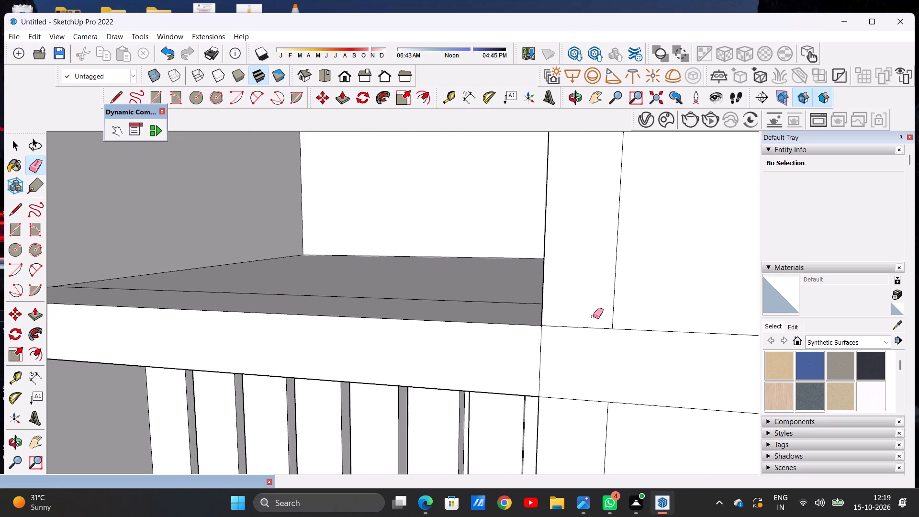
{"action": "left_click_drag", "start_coordinate": [593, 316], "coordinate": [589, 332]}
{"action": "left_click", "coordinate": [589, 332]}
{"action": "key", "text": "space"}
Push/Pull the back wall of the new storey's central bay forward between the two pillars.
{"action": "scroll", "coordinate": [615, 359], "scroll_direction": "down", "scroll_amount": 20}
{"action": "scroll", "coordinate": [615, 359], "scroll_direction": "down", "scroll_amount": 1}
{"action": "scroll", "coordinate": [478, 377], "scroll_direction": "down", "scroll_amount": 2}
{"action": "scroll", "coordinate": [592, 376], "scroll_direction": "up", "scroll_amount": 2}
{"action": "scroll", "coordinate": [592, 376], "scroll_direction": "down", "scroll_amount": 1}
{"action": "scroll", "coordinate": [592, 376], "scroll_direction": "up", "scroll_amount": 4}
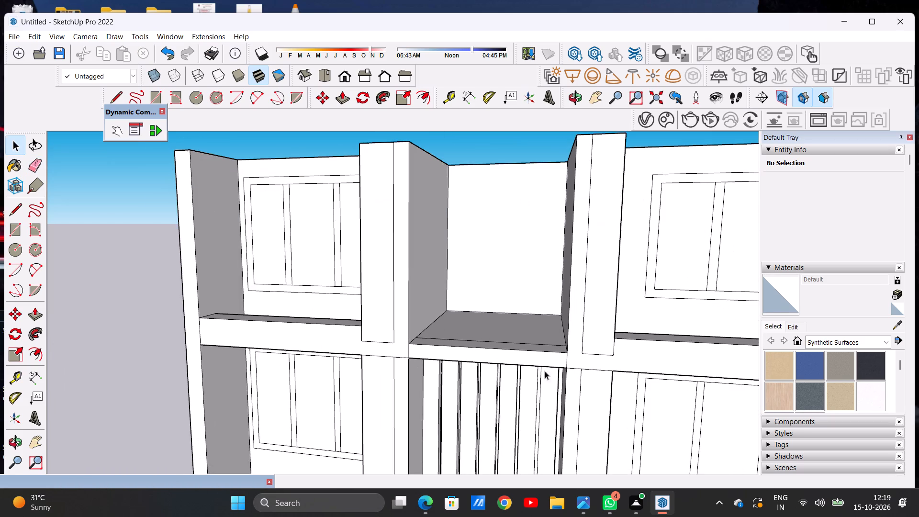
{"action": "middle_click_drag", "start_coordinate": [514, 357], "coordinate": [536, 350]}
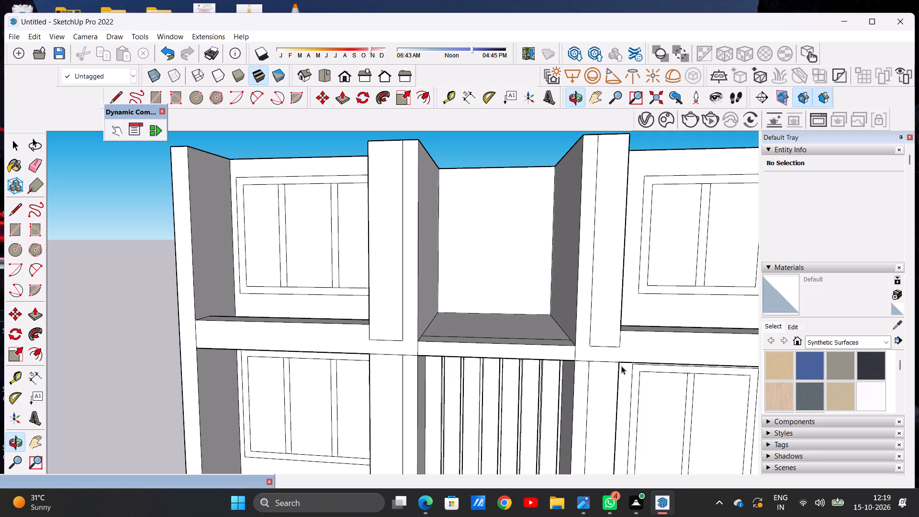
{"action": "scroll", "coordinate": [595, 393], "scroll_direction": "down", "scroll_amount": 10}
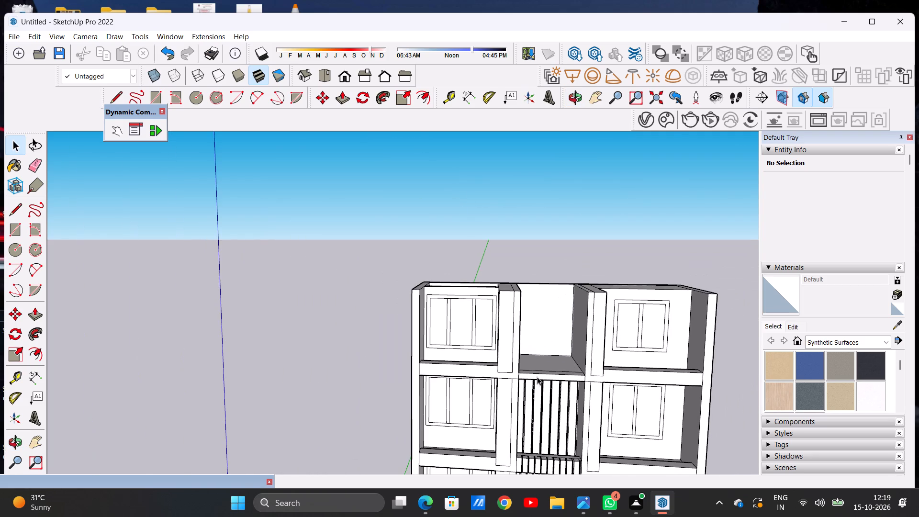
{"action": "scroll", "coordinate": [520, 375], "scroll_direction": "down", "scroll_amount": 3}
{"action": "scroll", "coordinate": [566, 344], "scroll_direction": "up", "scroll_amount": 9}
{"action": "middle_click_drag", "start_coordinate": [531, 327], "coordinate": [494, 393]}
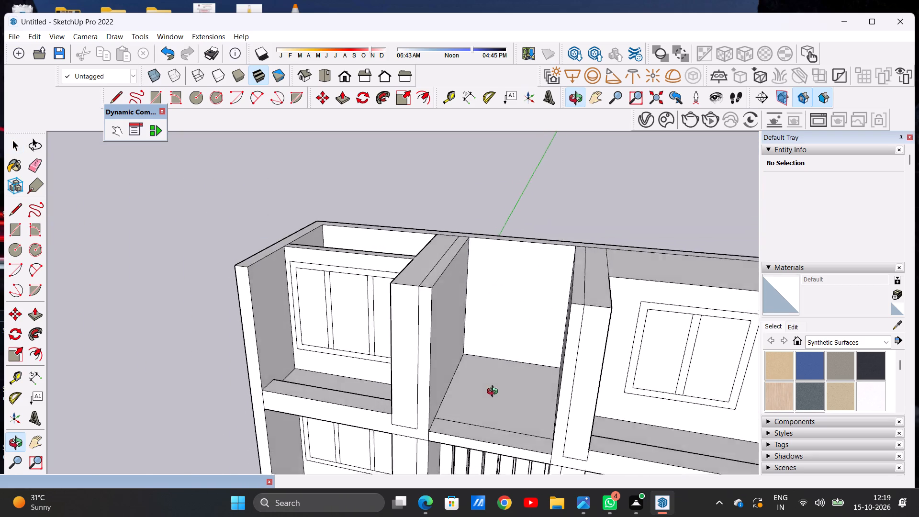
{"action": "middle_click_drag", "start_coordinate": [494, 393], "coordinate": [471, 447]}
{"action": "scroll", "coordinate": [521, 225], "scroll_direction": "up", "scroll_amount": 2}
{"action": "scroll", "coordinate": [525, 255], "scroll_direction": "down", "scroll_amount": 1}
{"action": "scroll", "coordinate": [525, 255], "scroll_direction": "up", "scroll_amount": 4}
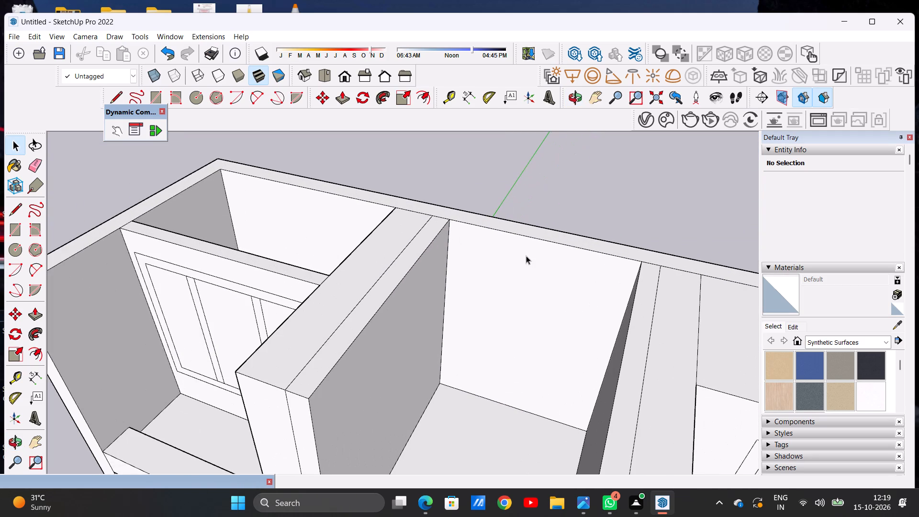
{"action": "key", "text": "p"}
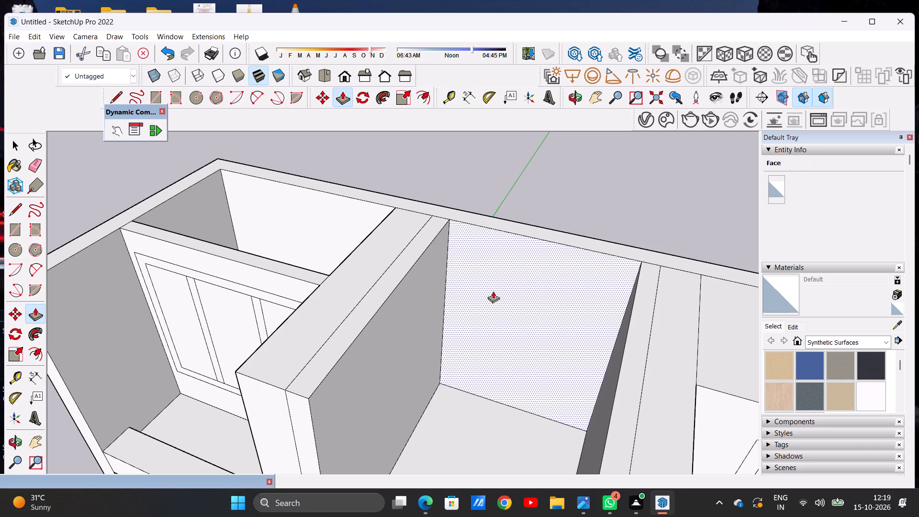
{"action": "left_click", "coordinate": [492, 289]}
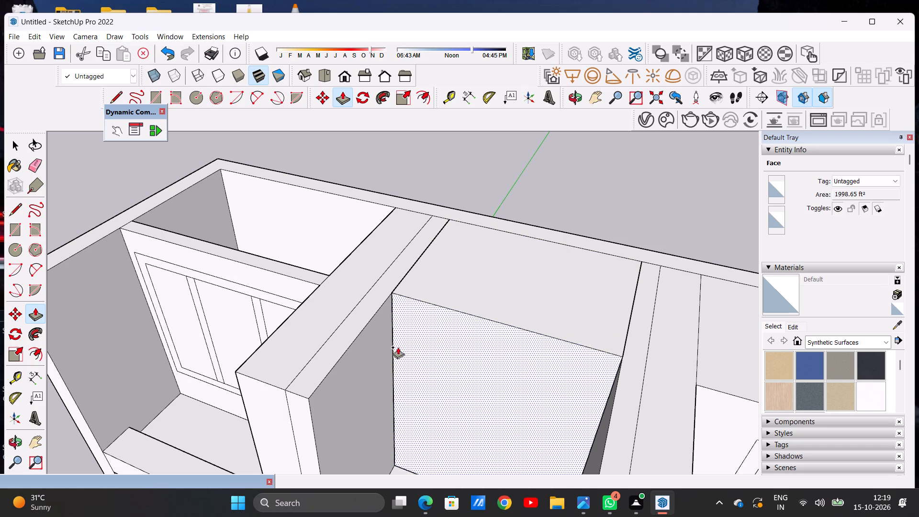
{"action": "scroll", "coordinate": [420, 314], "scroll_direction": "down", "scroll_amount": 9}
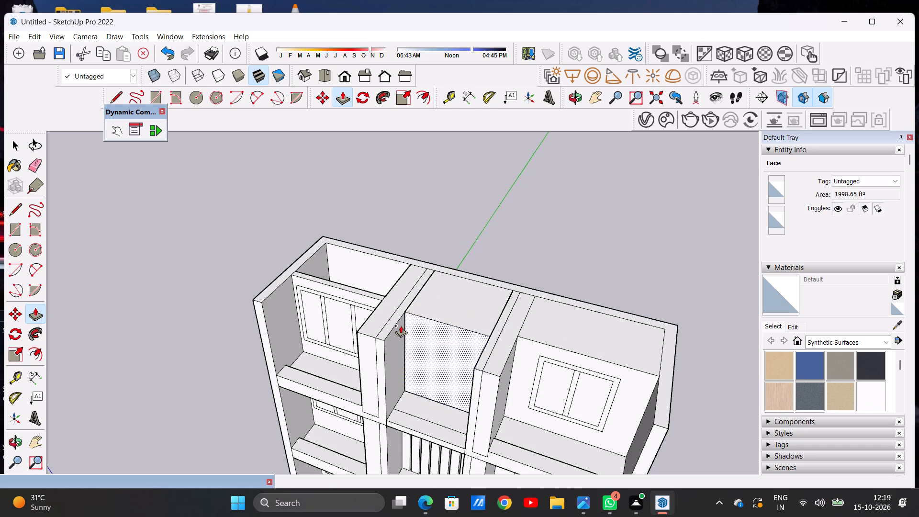
{"action": "left_click", "coordinate": [401, 323]}
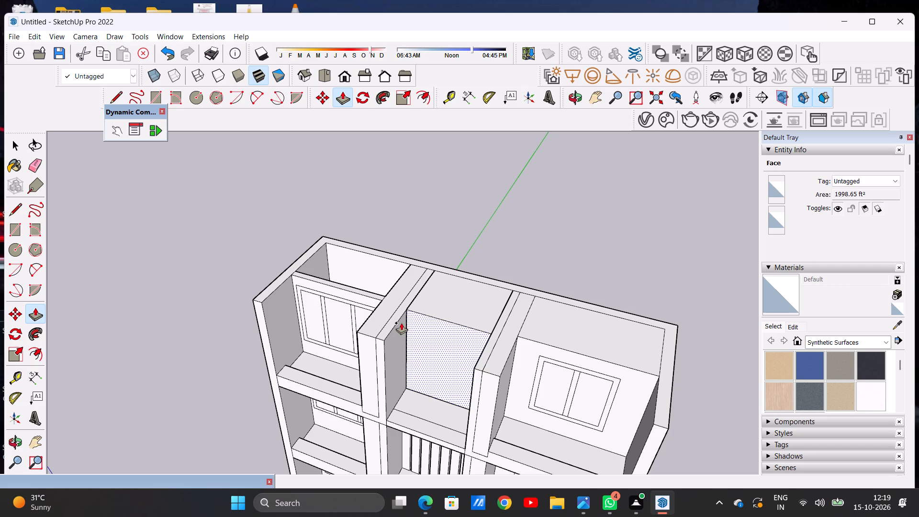
{"action": "key", "text": "space"}
Push/Pull the central bay's back wall slightly further forward.
{"action": "scroll", "coordinate": [445, 321], "scroll_direction": "down", "scroll_amount": 5}
{"action": "middle_click_drag", "start_coordinate": [429, 354], "coordinate": [487, 337]}
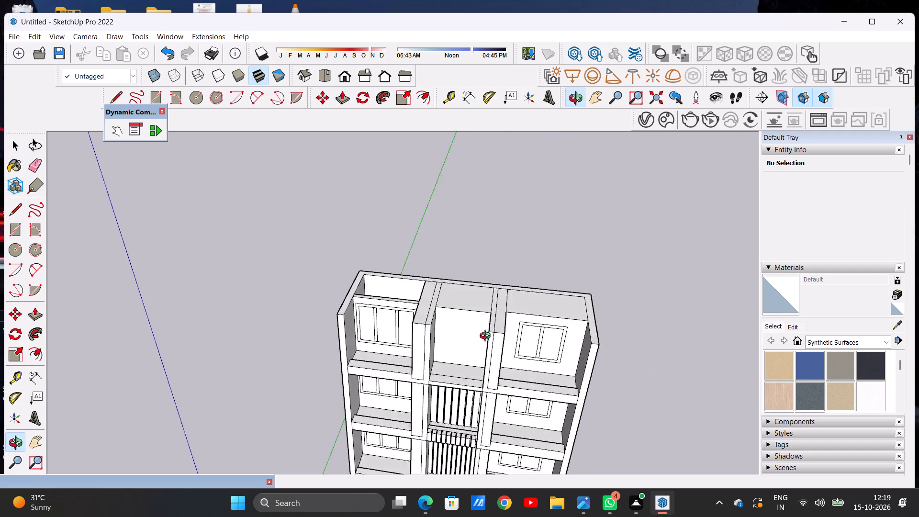
{"action": "middle_click_drag", "start_coordinate": [487, 337], "coordinate": [497, 233]}
{"action": "scroll", "coordinate": [460, 289], "scroll_direction": "up", "scroll_amount": 9}
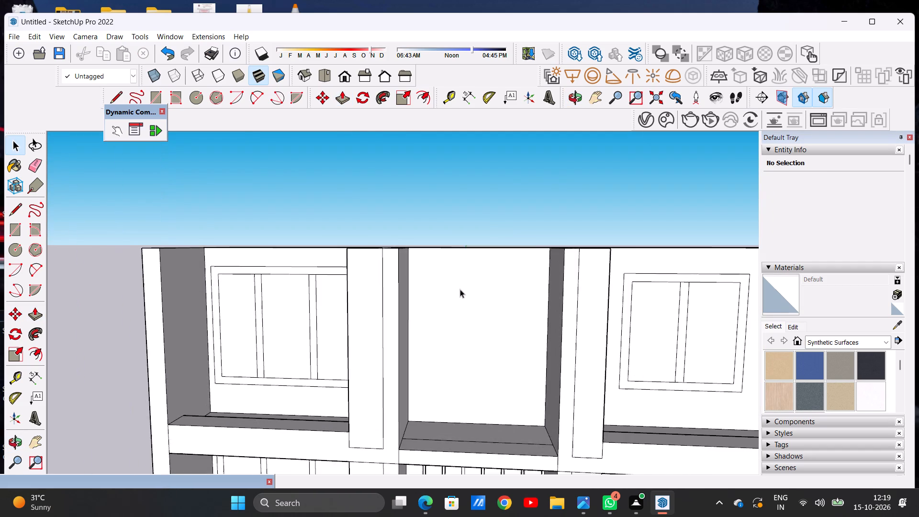
{"action": "scroll", "coordinate": [460, 289], "scroll_direction": "up", "scroll_amount": 2}
{"action": "scroll", "coordinate": [459, 317], "scroll_direction": "down", "scroll_amount": 8}
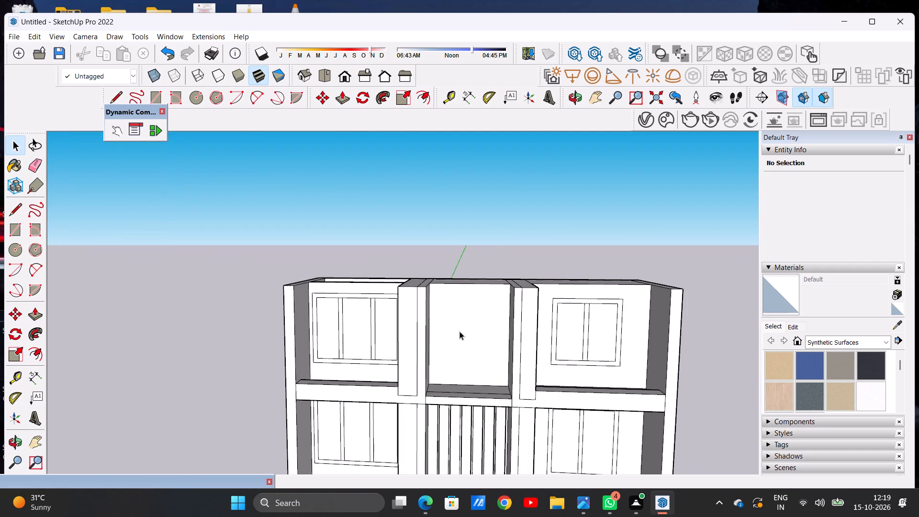
{"action": "middle_click_drag", "start_coordinate": [440, 339], "coordinate": [414, 435]}
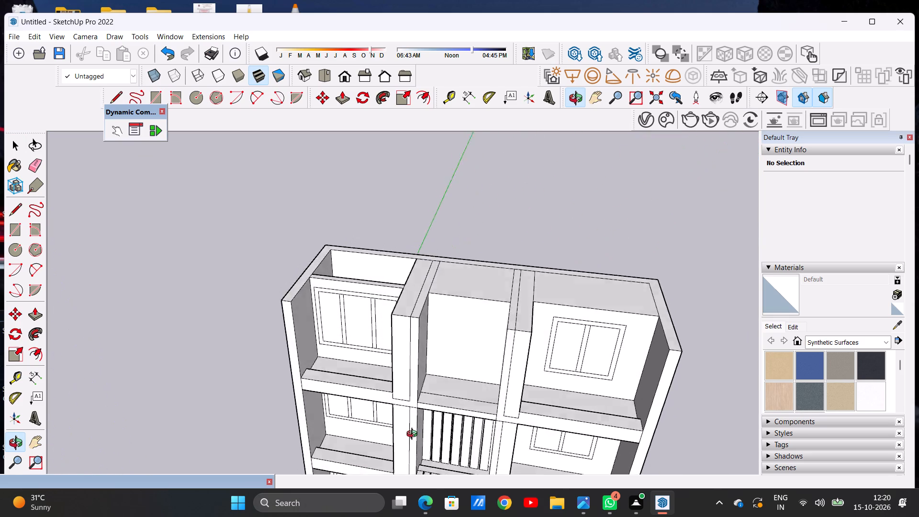
{"action": "middle_click_drag", "start_coordinate": [414, 435], "coordinate": [449, 343]}
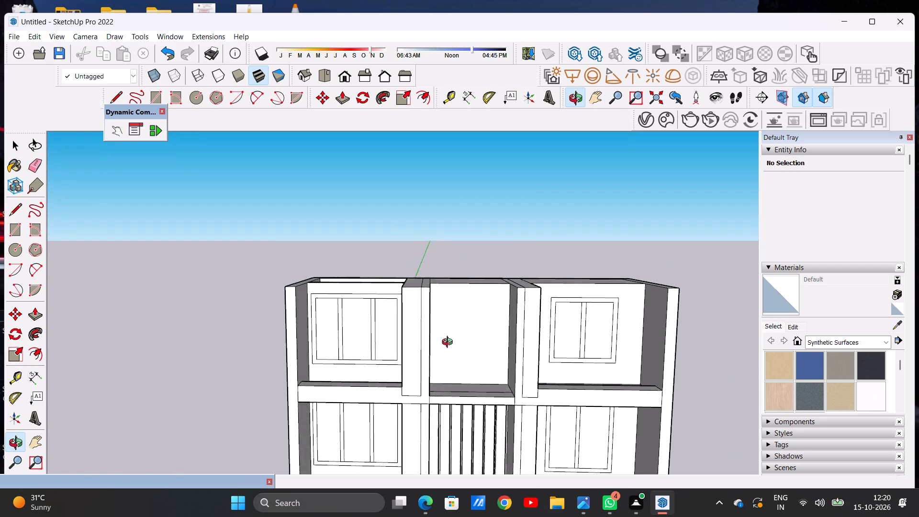
{"action": "middle_click_drag", "start_coordinate": [449, 343], "coordinate": [430, 334]}
{"action": "scroll", "coordinate": [476, 321], "scroll_direction": "up", "scroll_amount": 7}
{"action": "middle_click_drag", "start_coordinate": [472, 319], "coordinate": [470, 411]}
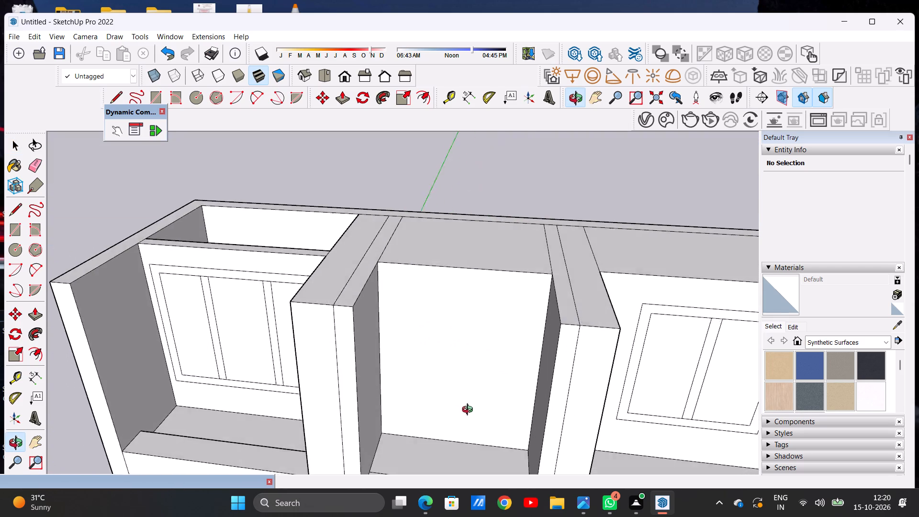
{"action": "middle_click_drag", "start_coordinate": [470, 411], "coordinate": [469, 412]}
{"action": "scroll", "coordinate": [462, 340], "scroll_direction": "down", "scroll_amount": 8}
{"action": "scroll", "coordinate": [475, 352], "scroll_direction": "up", "scroll_amount": 3}
{"action": "key", "text": "p"}
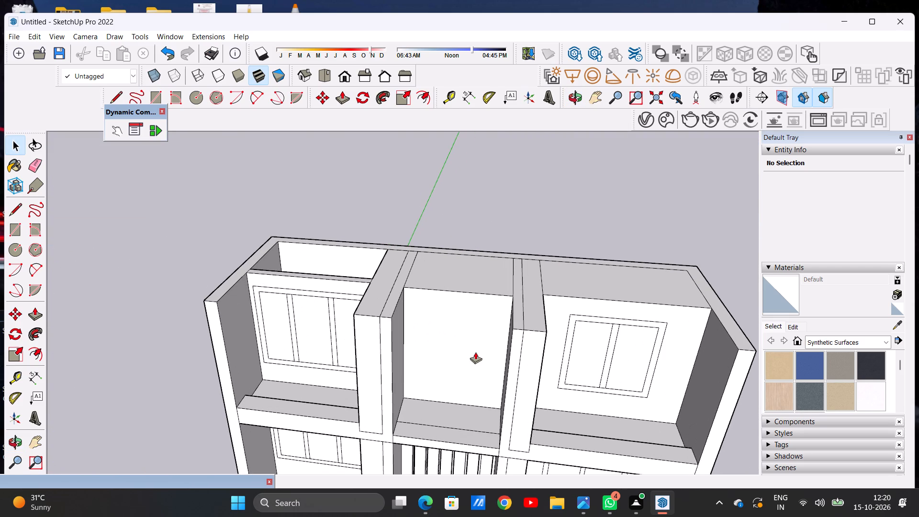
{"action": "scroll", "coordinate": [484, 291], "scroll_direction": "up", "scroll_amount": 3}
{"action": "left_click", "coordinate": [475, 309]}
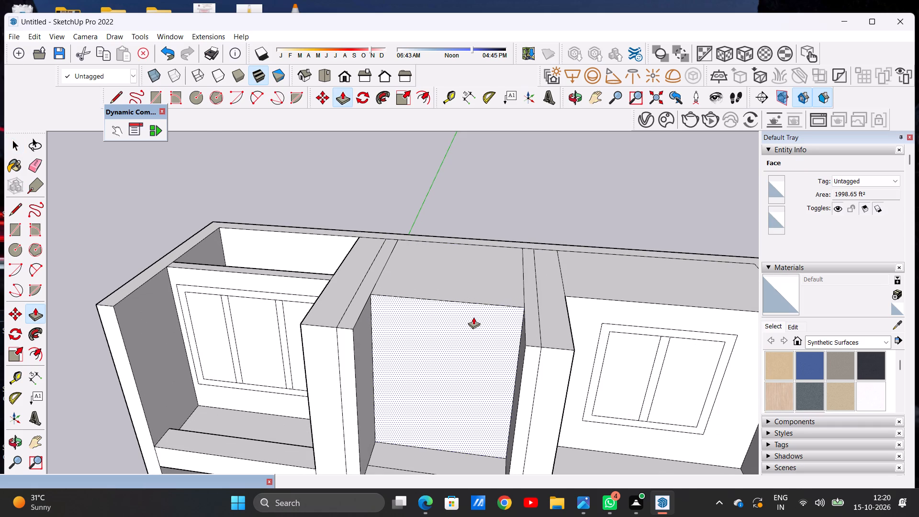
{"action": "left_click", "coordinate": [473, 317]}
{"action": "key", "text": "space"}
{"action": "scroll", "coordinate": [465, 316], "scroll_direction": "down", "scroll_amount": 6}
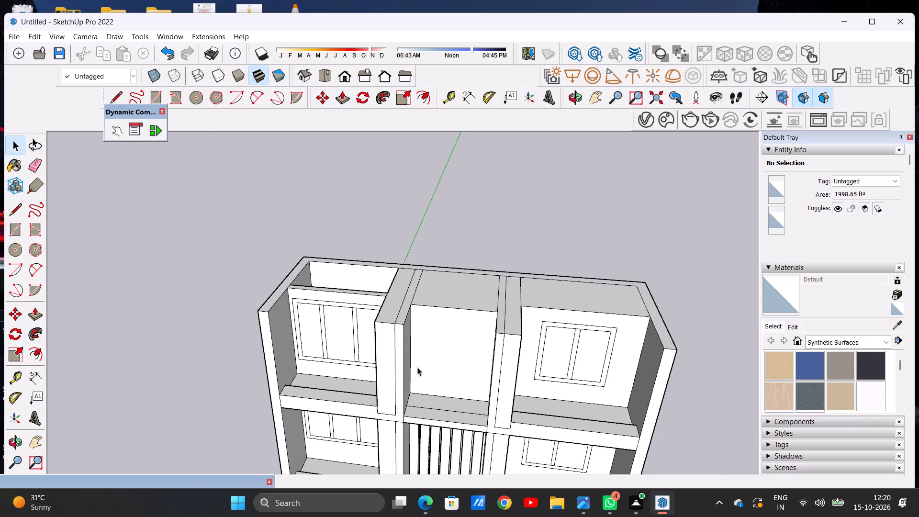
Draw a vertical line from top to bottom of the central bay's wall near its left edge to outline a narrow strip.
{"action": "middle_click_drag", "start_coordinate": [417, 367], "coordinate": [442, 287]}
{"action": "scroll", "coordinate": [464, 345], "scroll_direction": "up", "scroll_amount": 9}
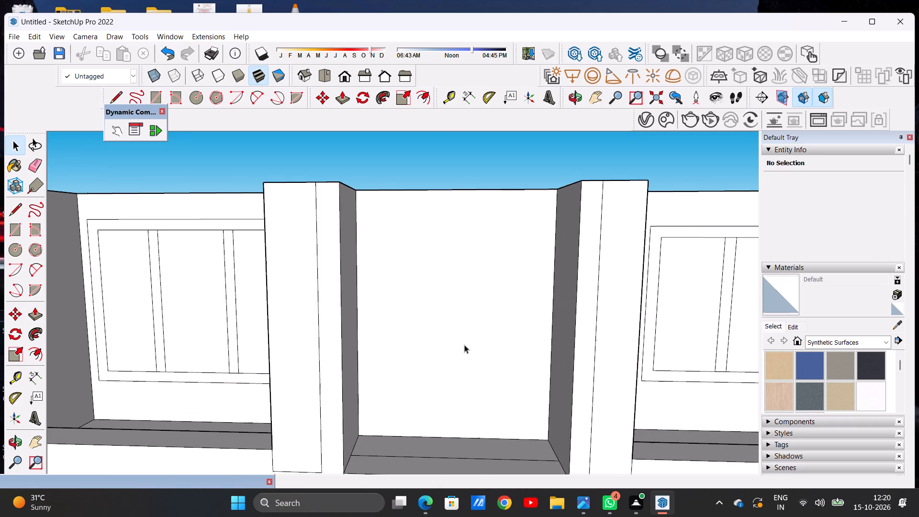
{"action": "key", "text": "l"}
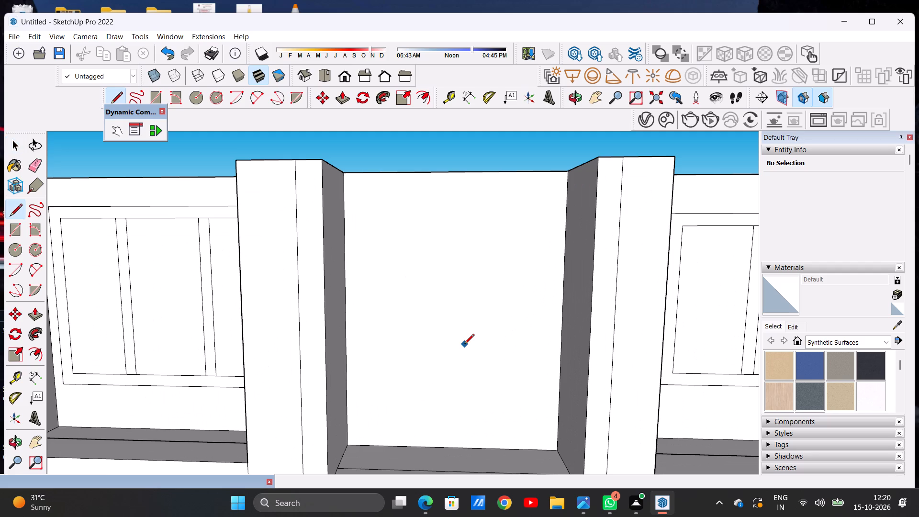
{"action": "scroll", "coordinate": [375, 173], "scroll_direction": "up", "scroll_amount": 6}
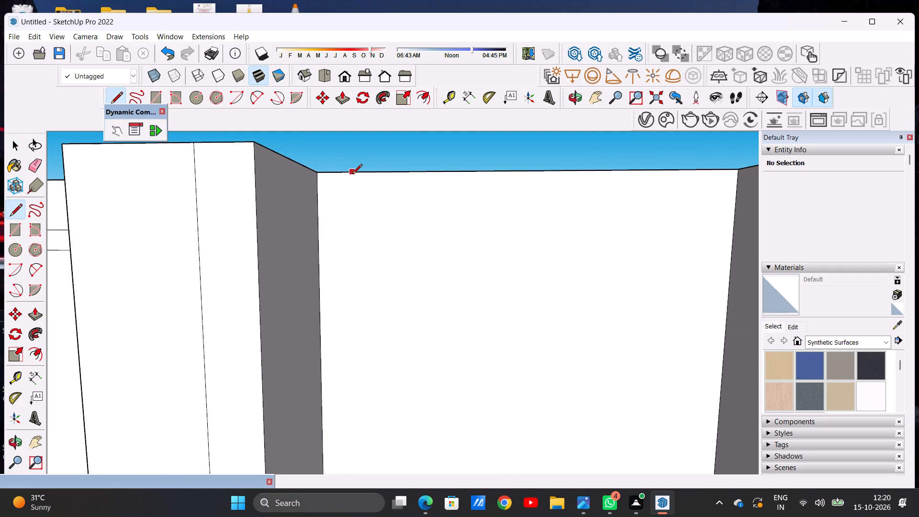
{"action": "left_click", "coordinate": [352, 175]}
{"action": "scroll", "coordinate": [349, 267], "scroll_direction": "down", "scroll_amount": 11}
{"action": "scroll", "coordinate": [345, 393], "scroll_direction": "up", "scroll_amount": 5}
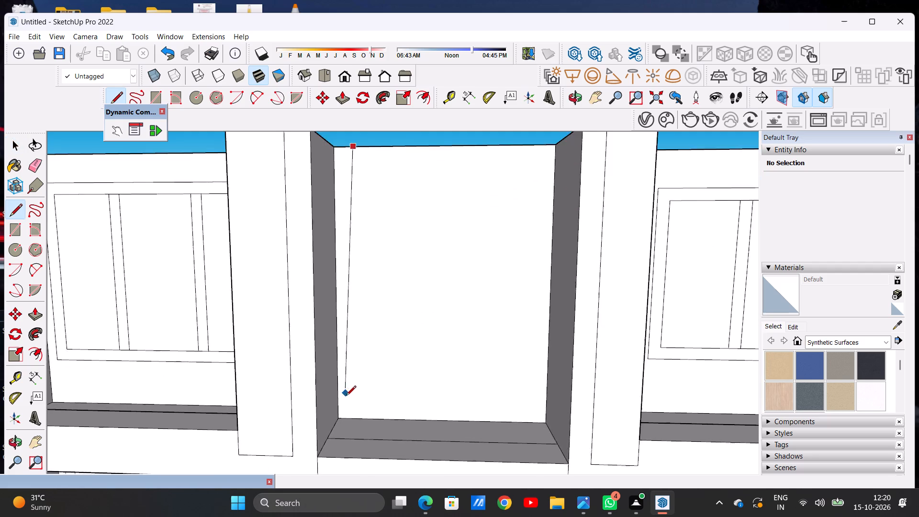
{"action": "scroll", "coordinate": [347, 402], "scroll_direction": "down", "scroll_amount": 1}
{"action": "scroll", "coordinate": [347, 402], "scroll_direction": "up", "scroll_amount": 3}
{"action": "left_click", "coordinate": [358, 421]}
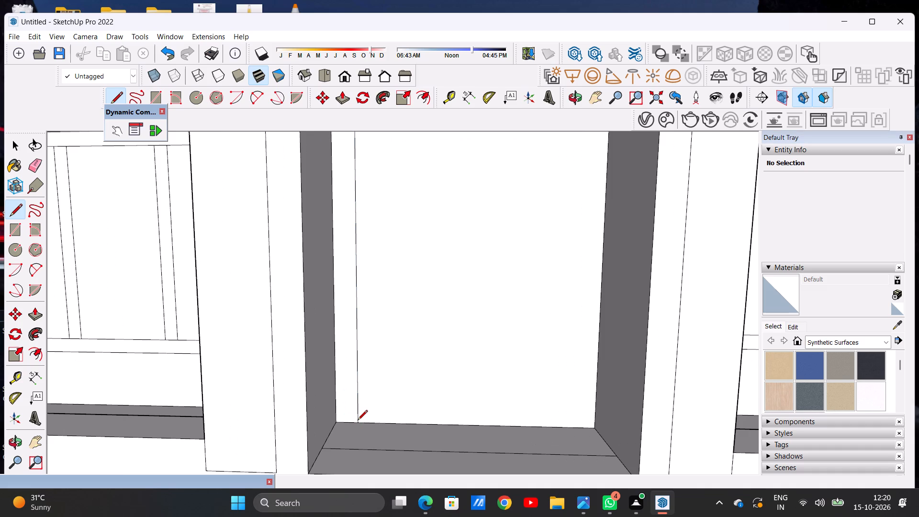
{"action": "key", "text": "space"}
Copy the narrow strip sideways along the central bay's wall four times, leaving a thin gap between neighbouring strips.
{"action": "double_click", "coordinate": [350, 405]}
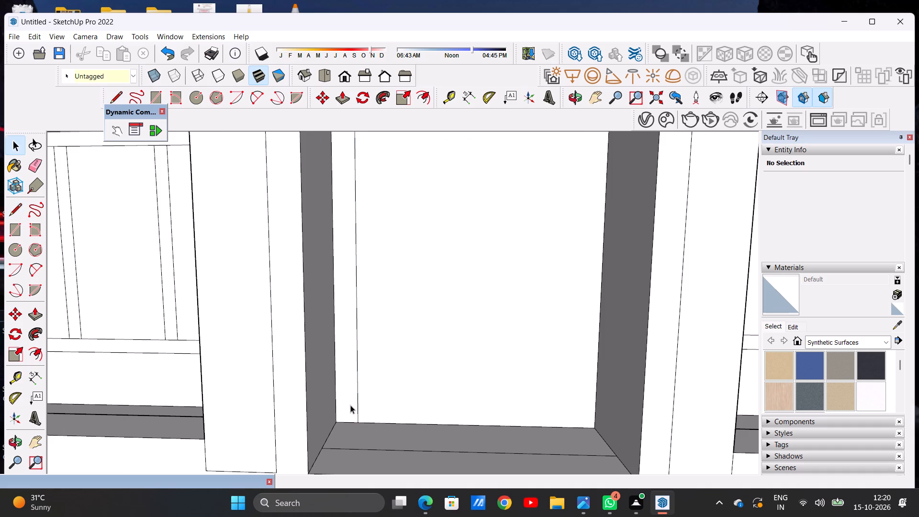
{"action": "key", "text": "m"}
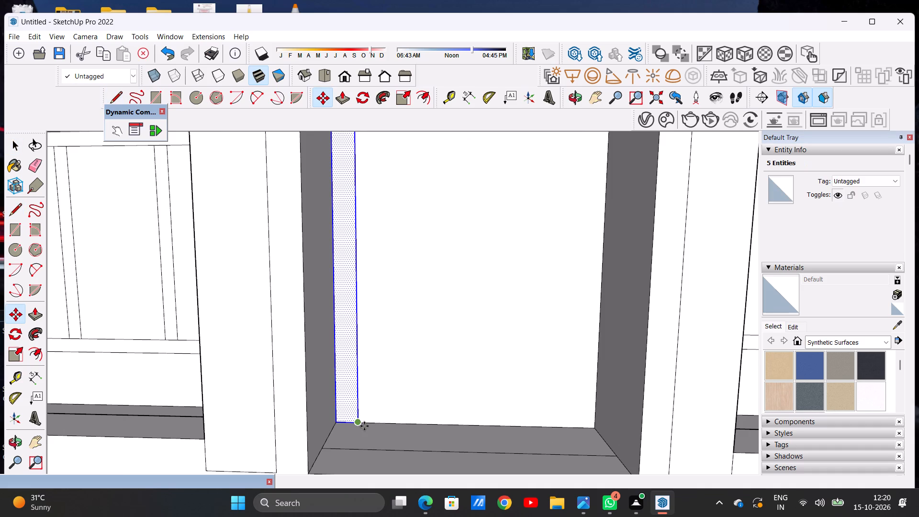
{"action": "left_click", "coordinate": [359, 424]}
{"action": "left_click", "coordinate": [385, 421]}
{"action": "left_click", "coordinate": [385, 421]}
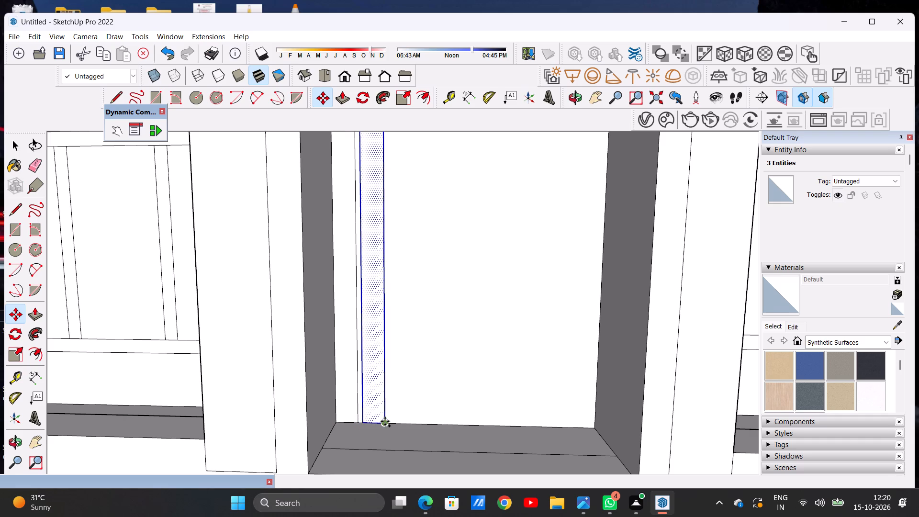
{"action": "left_click", "coordinate": [412, 417]}
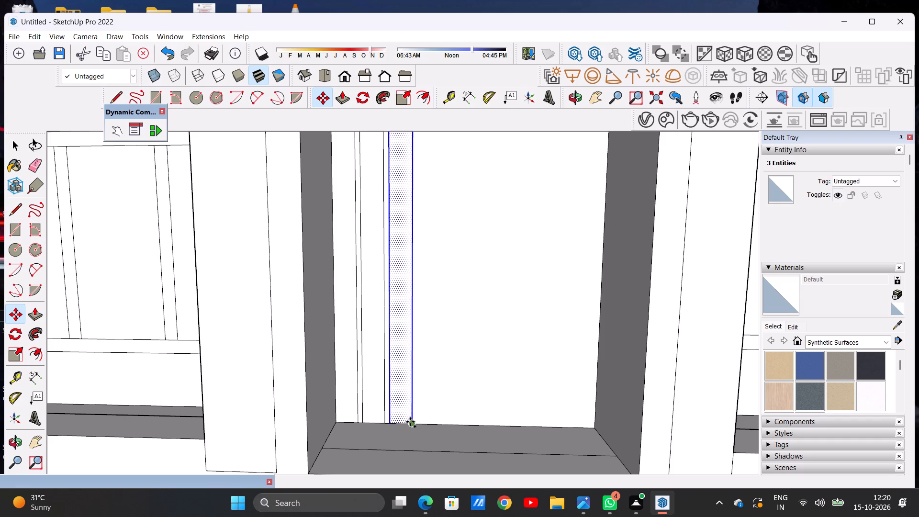
{"action": "left_click", "coordinate": [410, 422]}
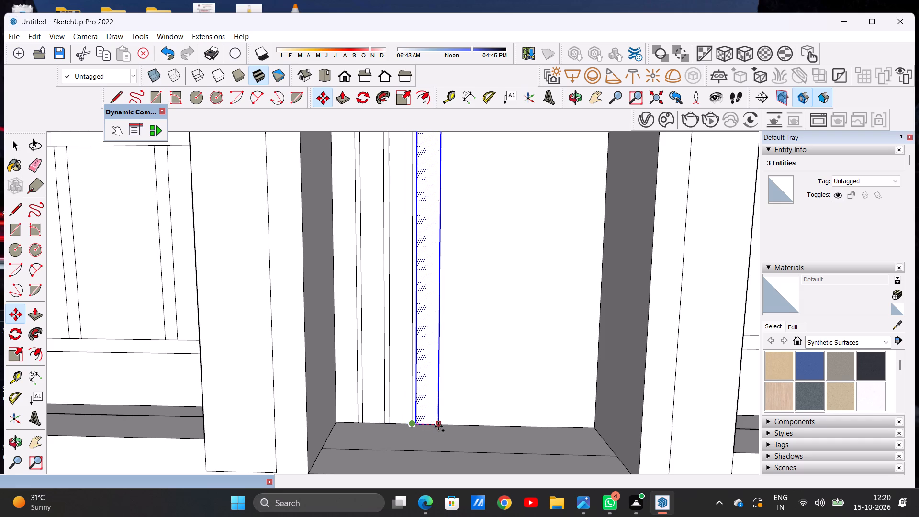
{"action": "left_click", "coordinate": [438, 426]}
{"action": "left_click", "coordinate": [438, 426]}
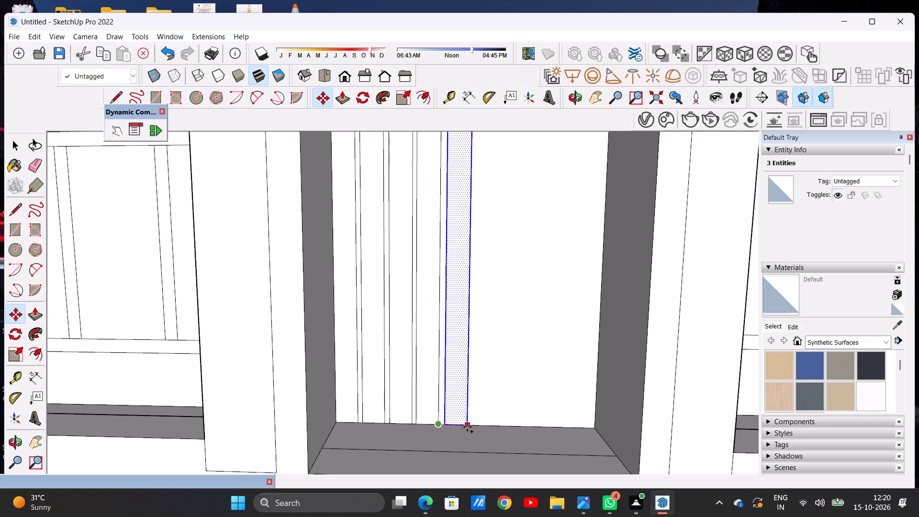
{"action": "left_click", "coordinate": [466, 427]}
Continue copying the strip four more times at the same spacing, up to near the wall's right edge.
{"action": "left_click", "coordinate": [466, 427]}
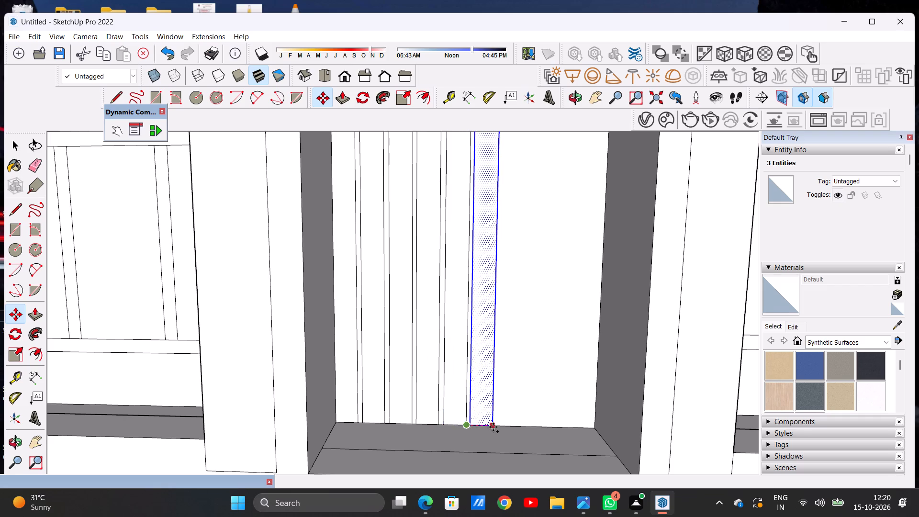
{"action": "left_click", "coordinate": [493, 427]}
{"action": "left_click", "coordinate": [493, 424]}
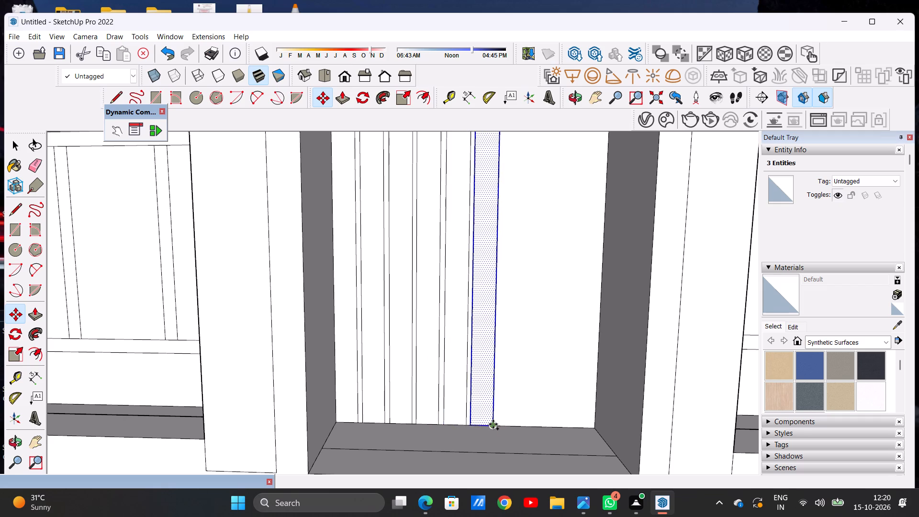
{"action": "left_click", "coordinate": [521, 427]}
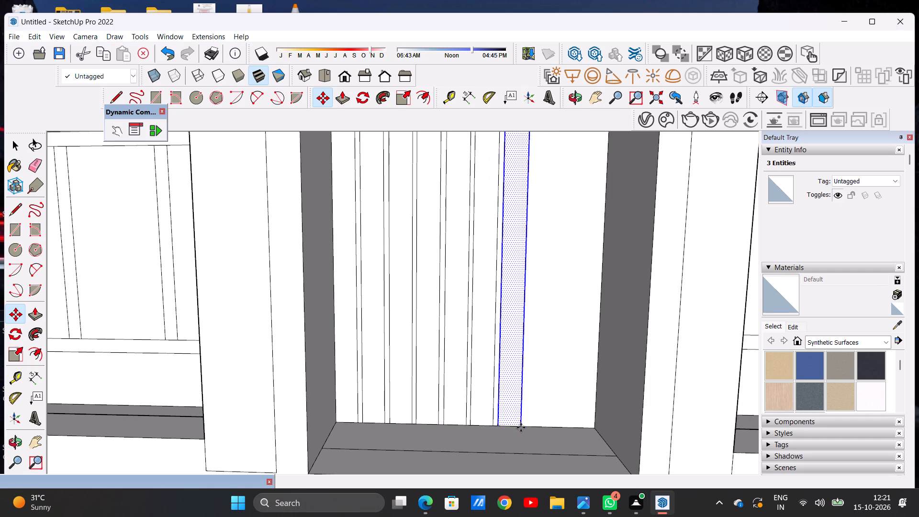
{"action": "left_click", "coordinate": [522, 427]}
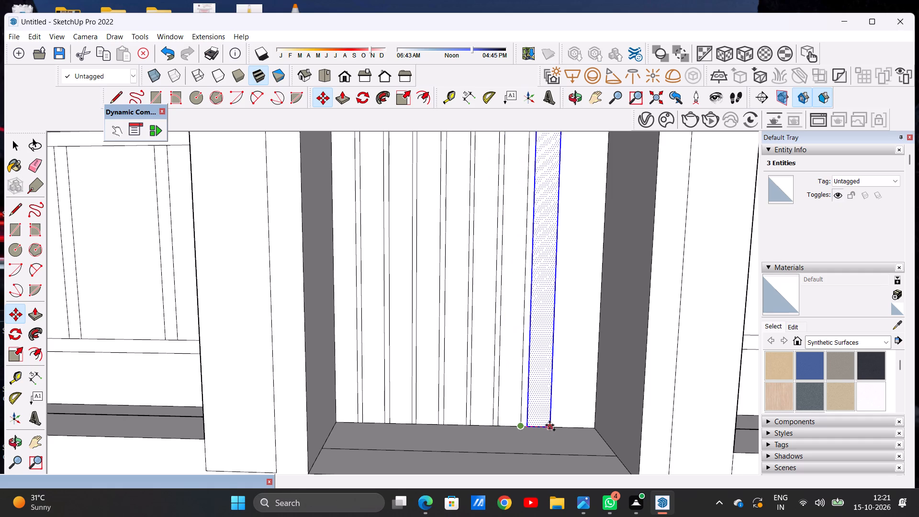
{"action": "left_click", "coordinate": [549, 425]}
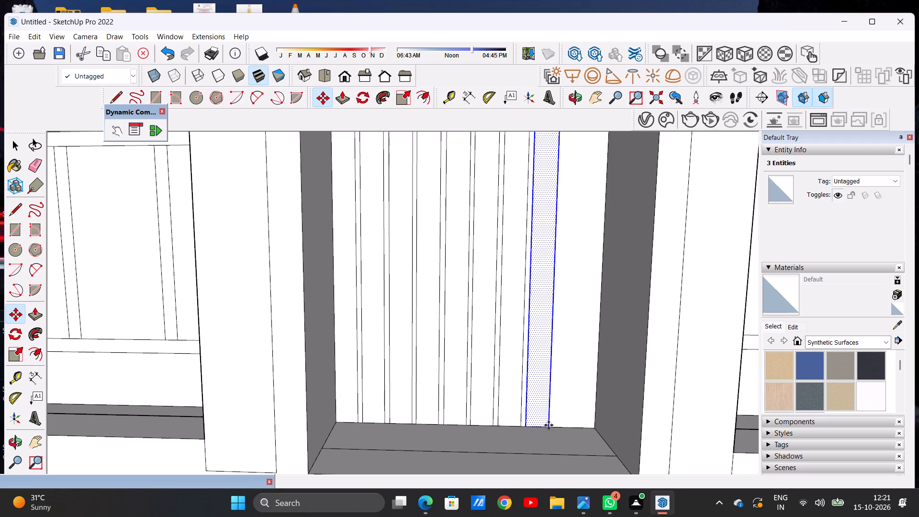
{"action": "left_click", "coordinate": [549, 425]}
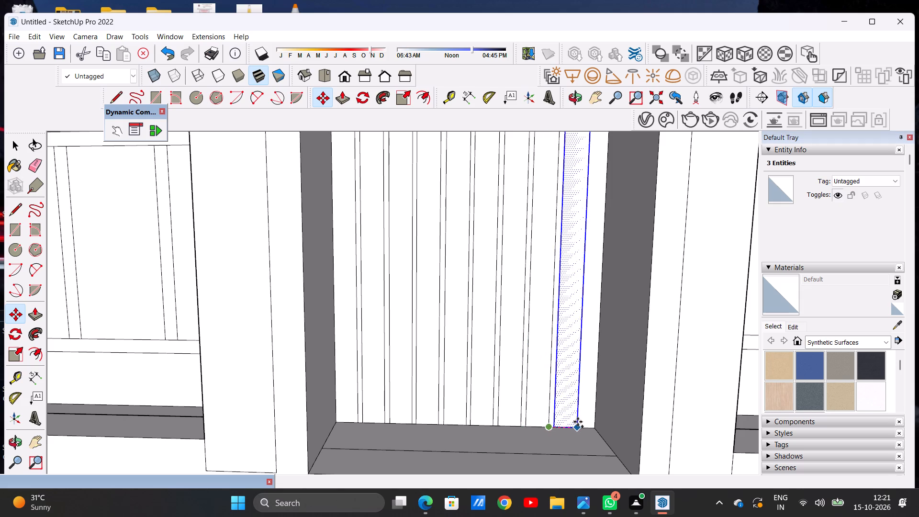
{"action": "left_click", "coordinate": [577, 421]}
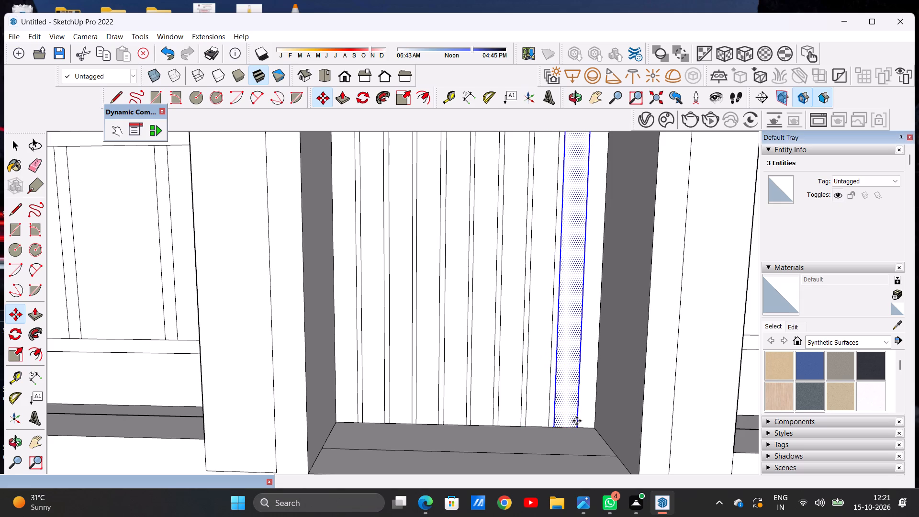
{"action": "key", "text": "space"}
{"action": "scroll", "coordinate": [514, 394], "scroll_direction": "down", "scroll_amount": 12}
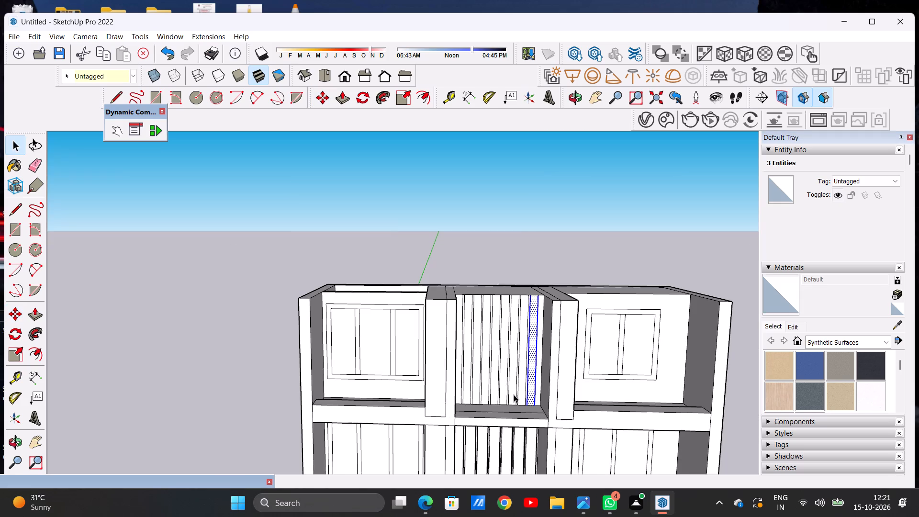
{"action": "left_click", "coordinate": [528, 198]}
Draw a vertical line from top to bottom just inside the last copied strip's right edge to form a final thin gap.
{"action": "scroll", "coordinate": [529, 331], "scroll_direction": "up", "scroll_amount": 11}
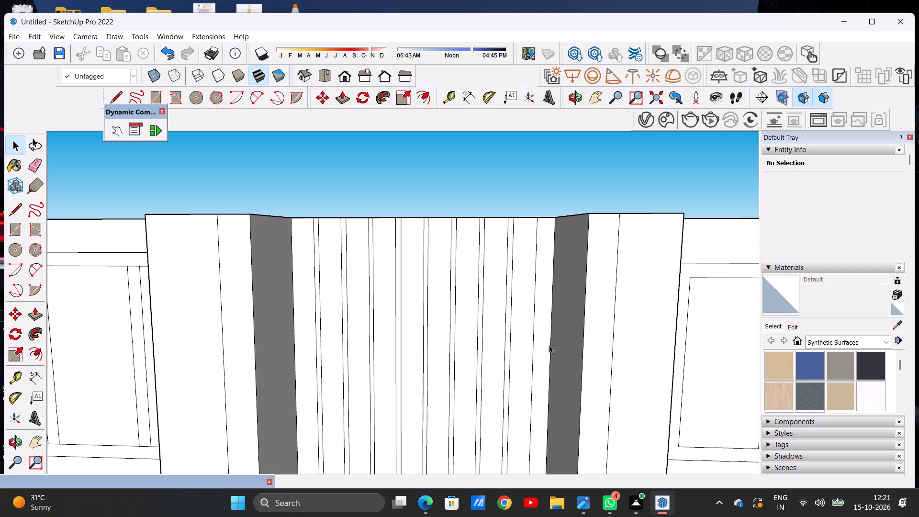
{"action": "key", "text": "l"}
{"action": "scroll", "coordinate": [533, 302], "scroll_direction": "up", "scroll_amount": 6}
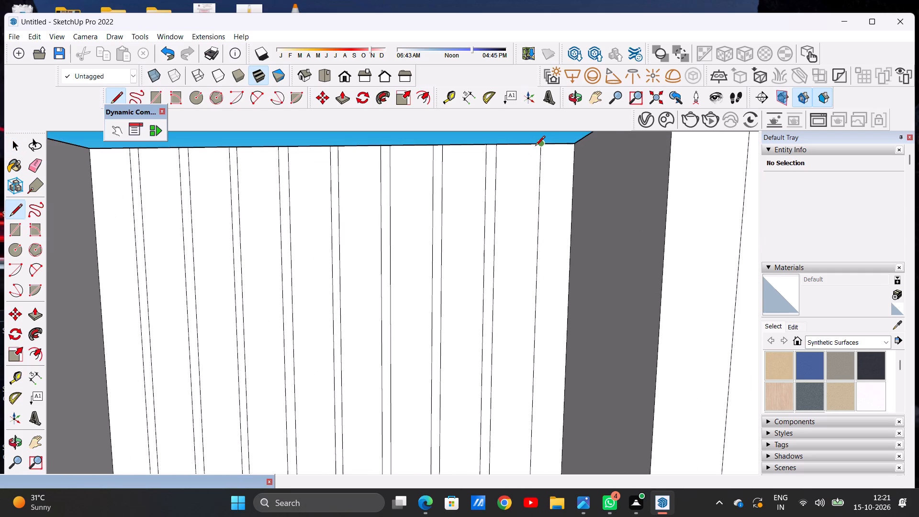
{"action": "left_click", "coordinate": [534, 146]}
{"action": "scroll", "coordinate": [525, 248], "scroll_direction": "down", "scroll_amount": 8}
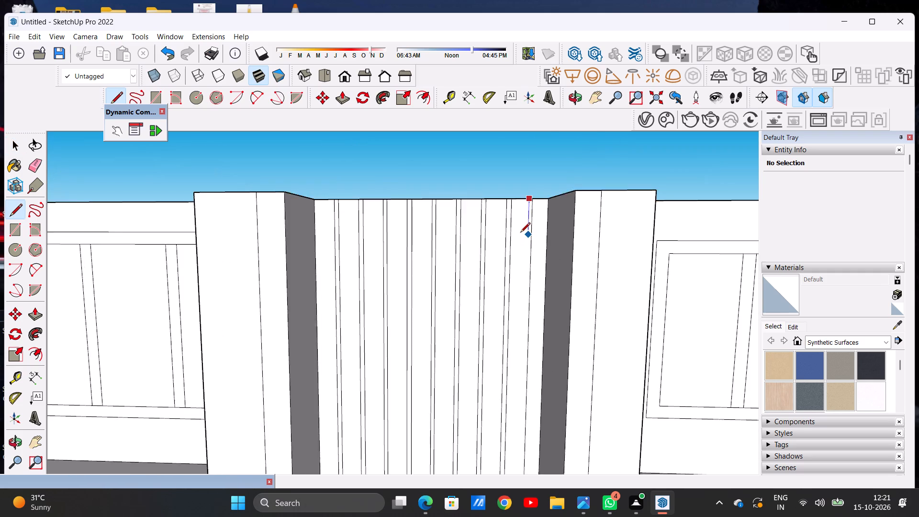
{"action": "scroll", "coordinate": [520, 233], "scroll_direction": "down", "scroll_amount": 5}
{"action": "scroll", "coordinate": [522, 375], "scroll_direction": "up", "scroll_amount": 12}
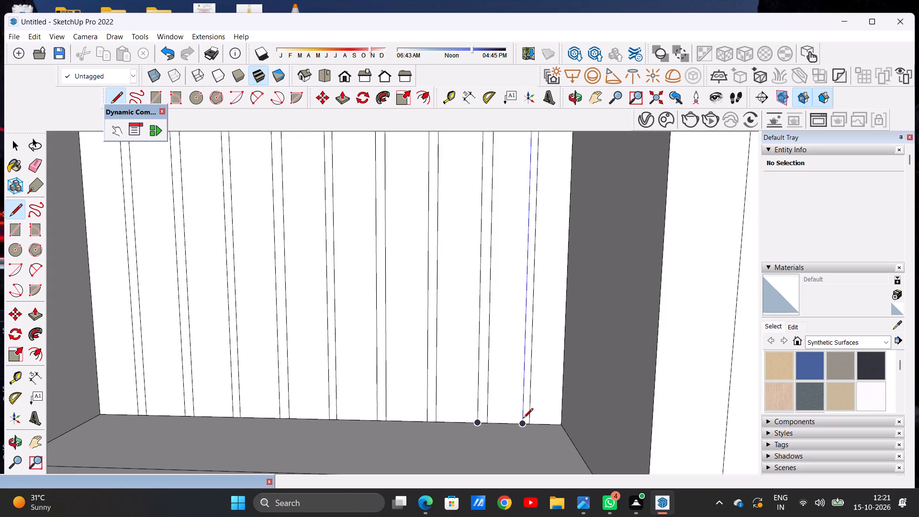
{"action": "left_click", "coordinate": [524, 419]}
{"action": "key", "text": "space"}
Push/Pull the leftmost strip of the central bay's wall forward to form the first vertical fin.
{"action": "scroll", "coordinate": [528, 438], "scroll_direction": "down", "scroll_amount": 7}
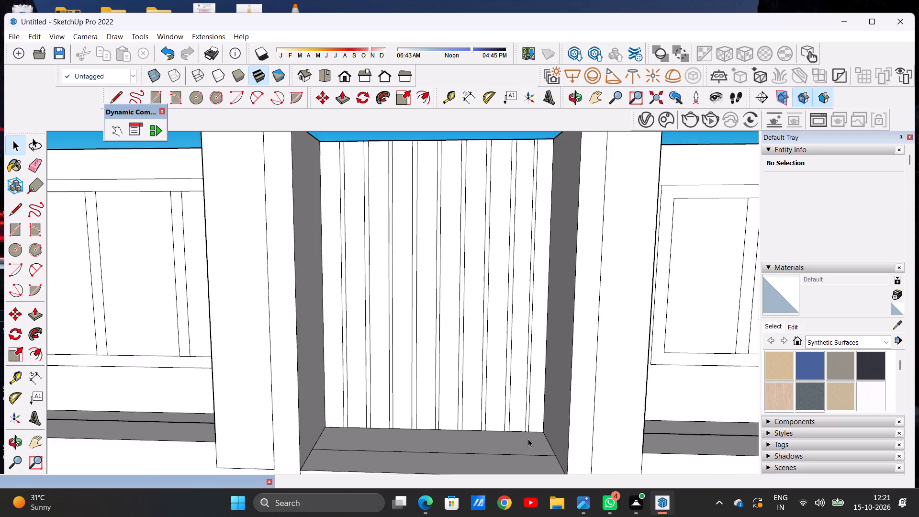
{"action": "scroll", "coordinate": [528, 438], "scroll_direction": "down", "scroll_amount": 10}
{"action": "scroll", "coordinate": [497, 313], "scroll_direction": "up", "scroll_amount": 7}
{"action": "middle_click_drag", "start_coordinate": [519, 309], "coordinate": [475, 374]}
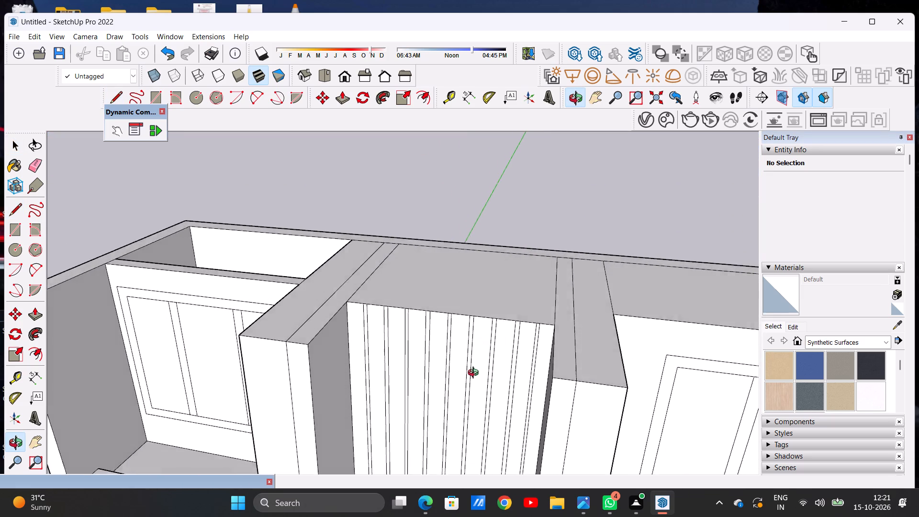
{"action": "middle_click_drag", "start_coordinate": [475, 374], "coordinate": [480, 388]}
{"action": "scroll", "coordinate": [531, 332], "scroll_direction": "down", "scroll_amount": 6}
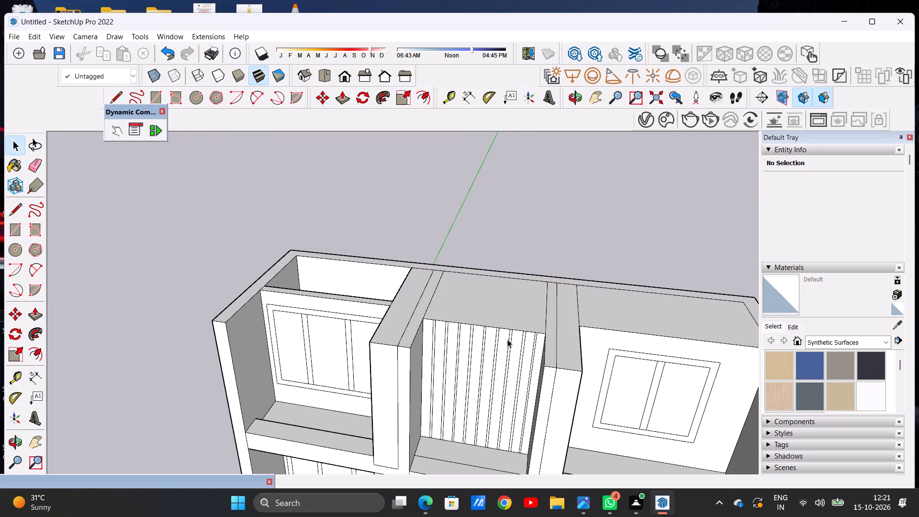
{"action": "scroll", "coordinate": [562, 352], "scroll_direction": "up", "scroll_amount": 8}
{"action": "scroll", "coordinate": [320, 308], "scroll_direction": "up", "scroll_amount": 3}
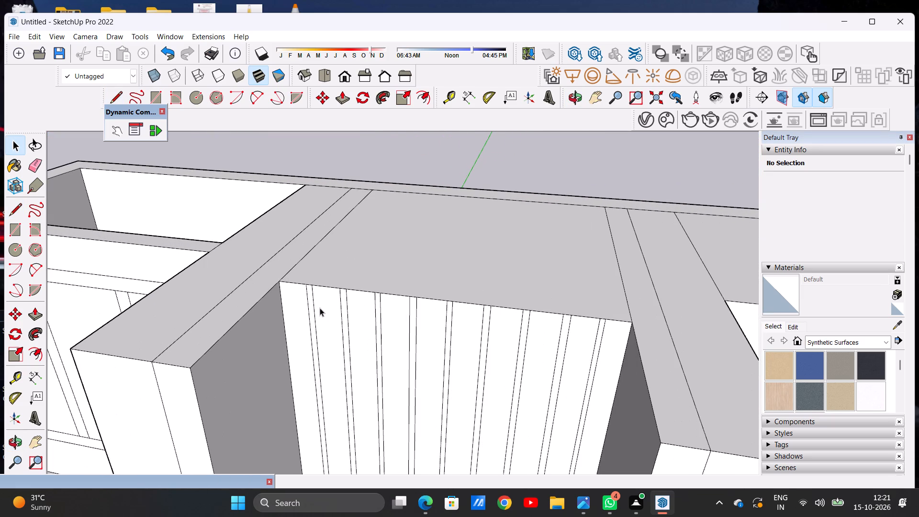
{"action": "key", "text": "p"}
{"action": "scroll", "coordinate": [304, 295], "scroll_direction": "up", "scroll_amount": 3}
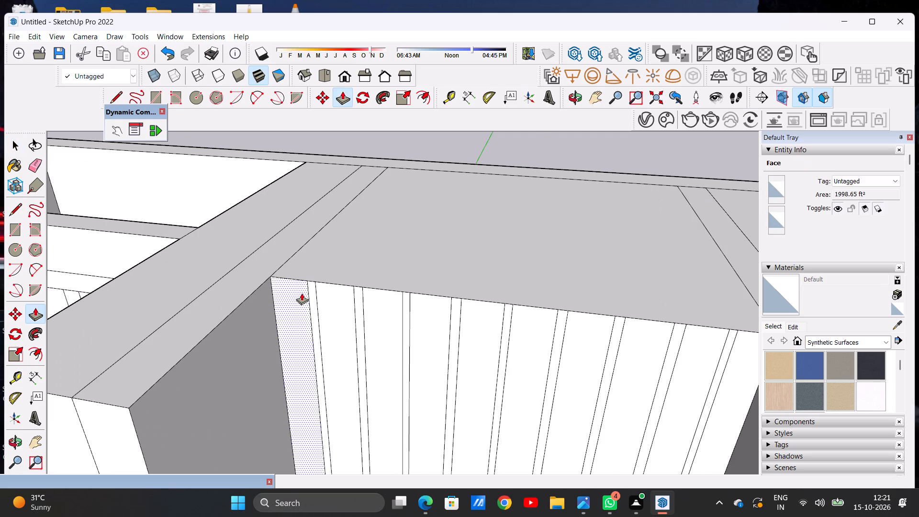
{"action": "left_click", "coordinate": [298, 285]}
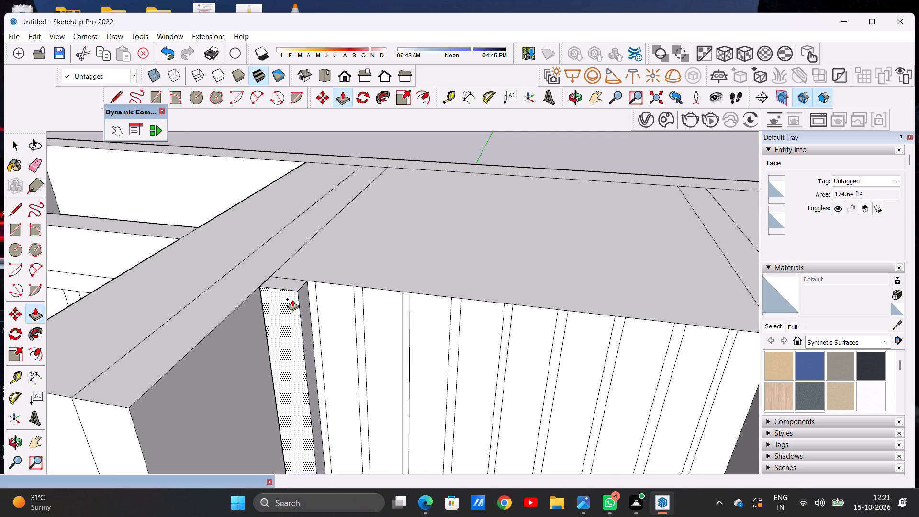
{"action": "left_click", "coordinate": [292, 299]}
Push/Pull the leftmost fin slightly further forward.
{"action": "scroll", "coordinate": [368, 274], "scroll_direction": "down", "scroll_amount": 3}
{"action": "middle_click_drag", "start_coordinate": [336, 307], "coordinate": [333, 352]}
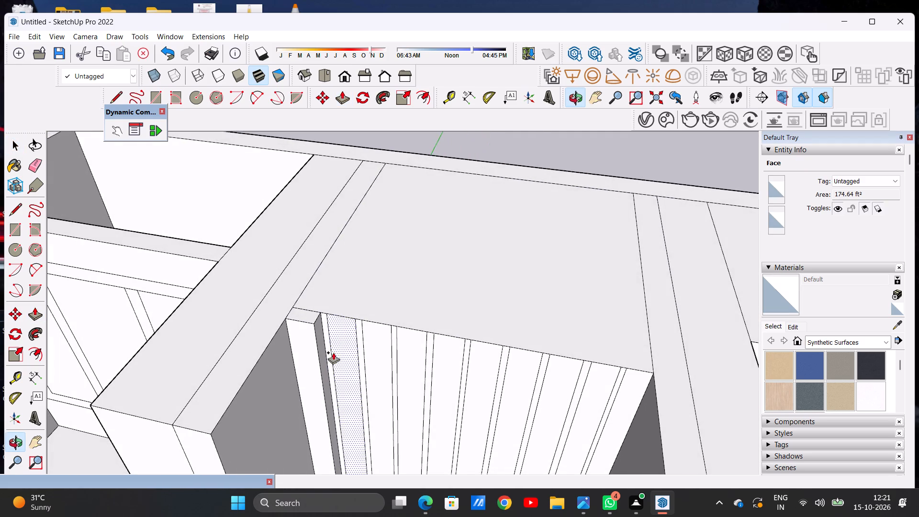
{"action": "scroll", "coordinate": [337, 332], "scroll_direction": "up", "scroll_amount": 6}
{"action": "key", "text": "space"}
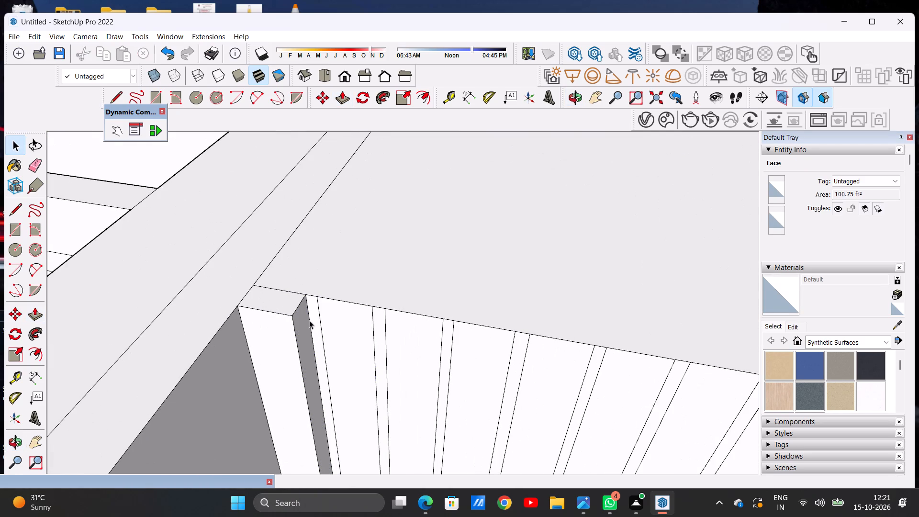
{"action": "type", "text": "p"}
{"action": "left_click", "coordinate": [272, 321]}
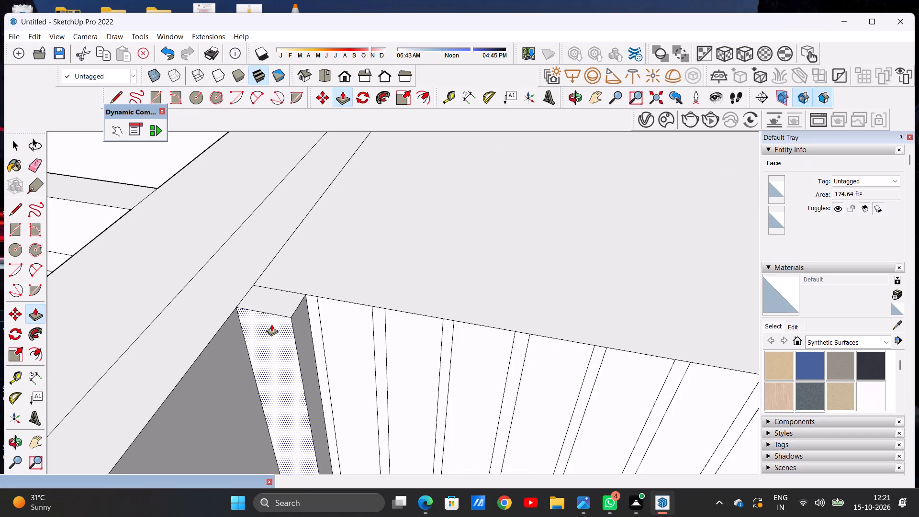
{"action": "left_click", "coordinate": [270, 328]}
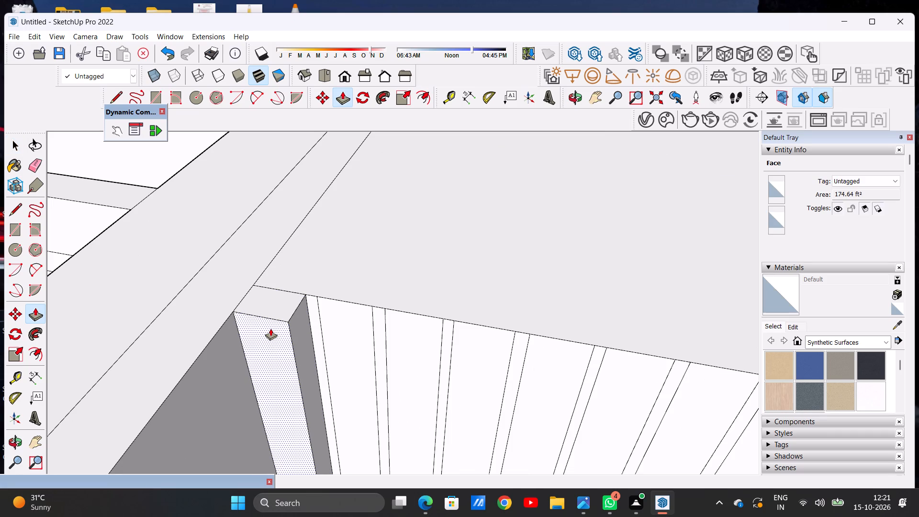
Push/Pull the second, third and fourth strips forward to the same depth as the first fin.
{"action": "left_click", "coordinate": [331, 315]}
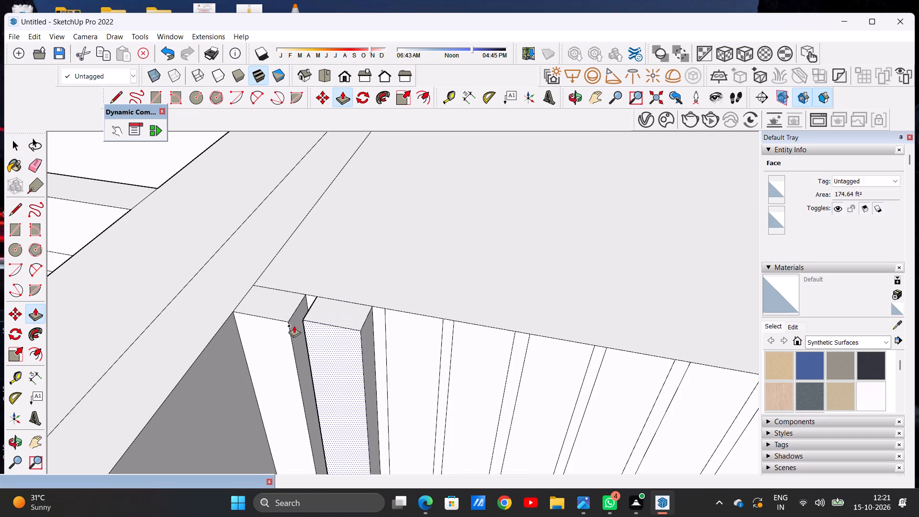
{"action": "left_click", "coordinate": [292, 326]}
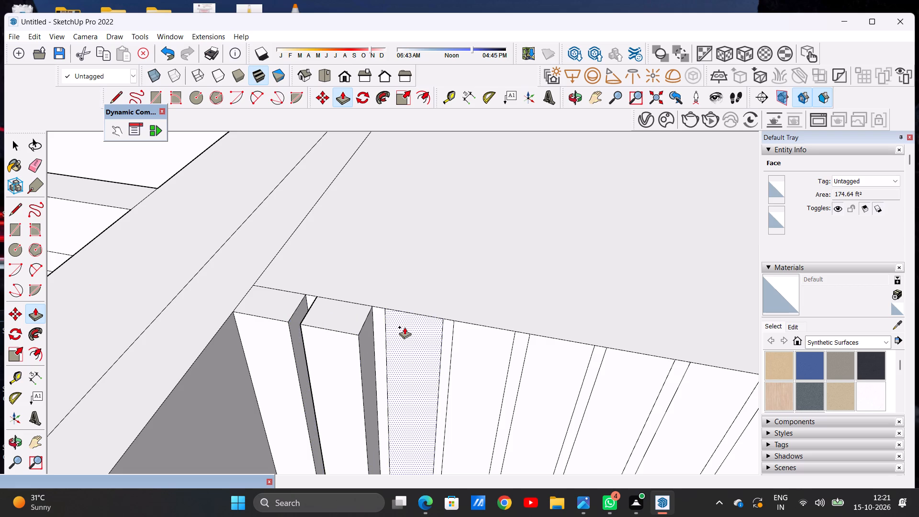
{"action": "left_click", "coordinate": [404, 327]}
{"action": "left_click", "coordinate": [362, 336]}
{"action": "scroll", "coordinate": [399, 304], "scroll_direction": "down", "scroll_amount": 6}
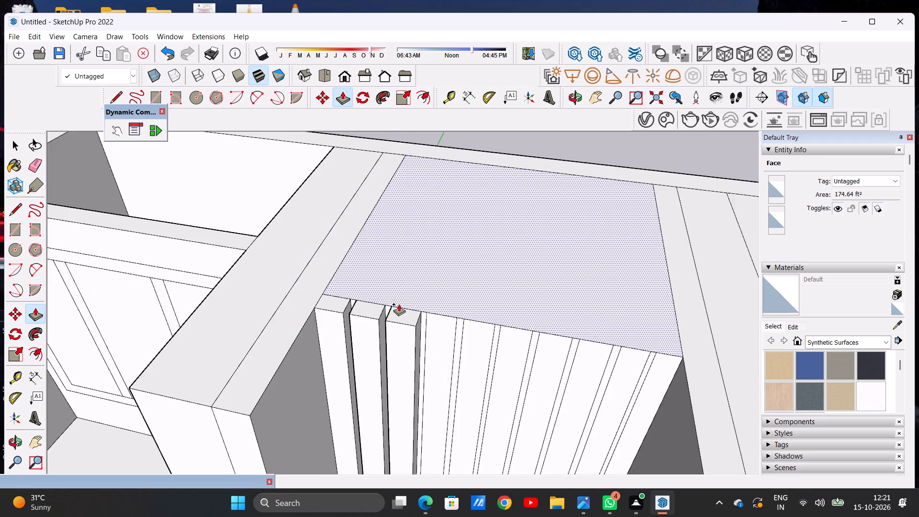
{"action": "scroll", "coordinate": [399, 304], "scroll_direction": "down", "scroll_amount": 6}
{"action": "scroll", "coordinate": [422, 322], "scroll_direction": "up", "scroll_amount": 14}
{"action": "left_click", "coordinate": [425, 306]}
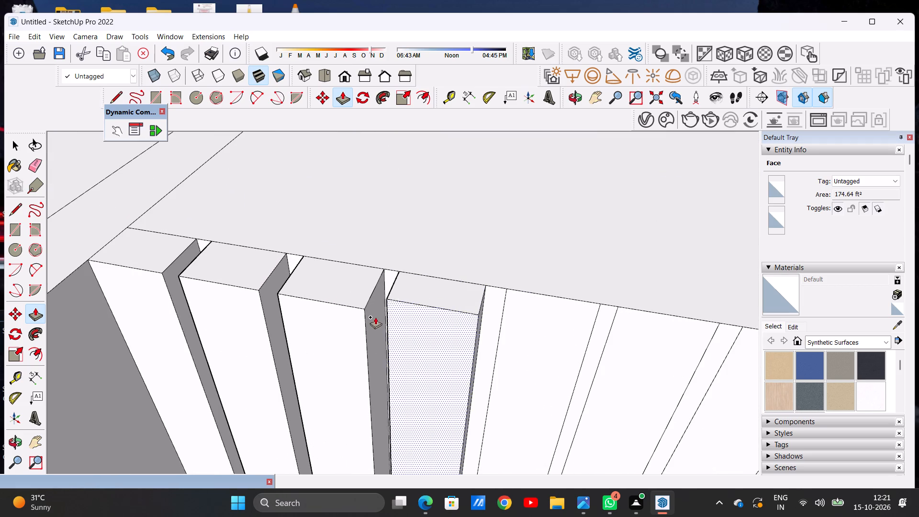
{"action": "left_click", "coordinate": [364, 314]}
{"action": "scroll", "coordinate": [440, 307], "scroll_direction": "down", "scroll_amount": 17}
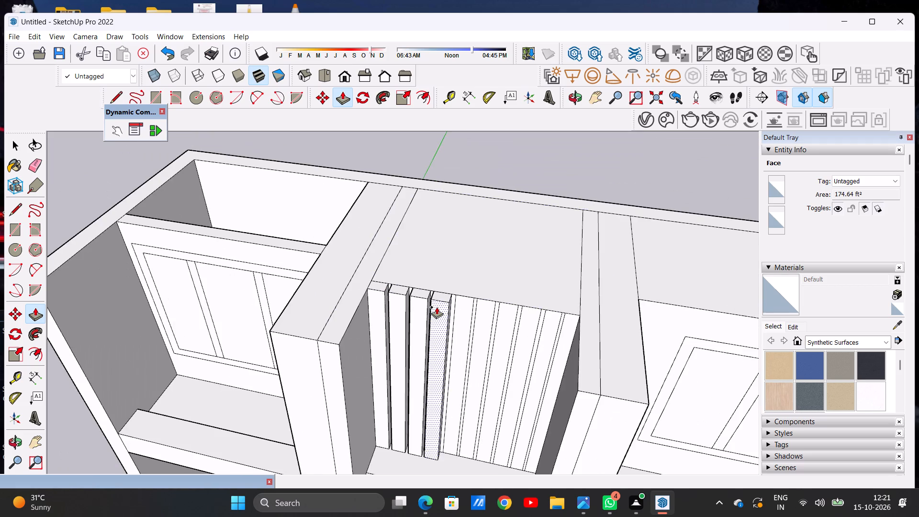
{"action": "middle_click_drag", "start_coordinate": [438, 307], "coordinate": [423, 343]}
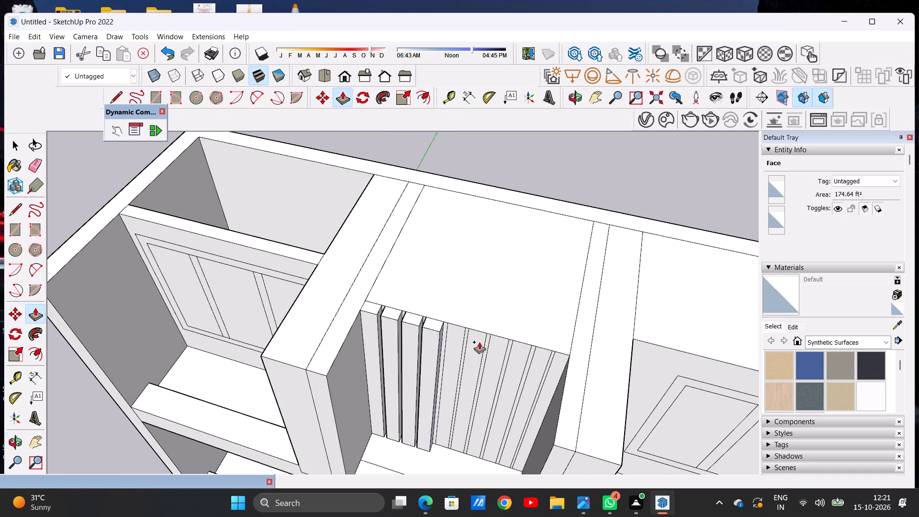
Push/Pull the fifth, sixth and seventh strips of the central bay's wall forward to the same depth as the existing fins.
{"action": "scroll", "coordinate": [484, 341], "scroll_direction": "up", "scroll_amount": 6}
{"action": "left_click", "coordinate": [437, 327]}
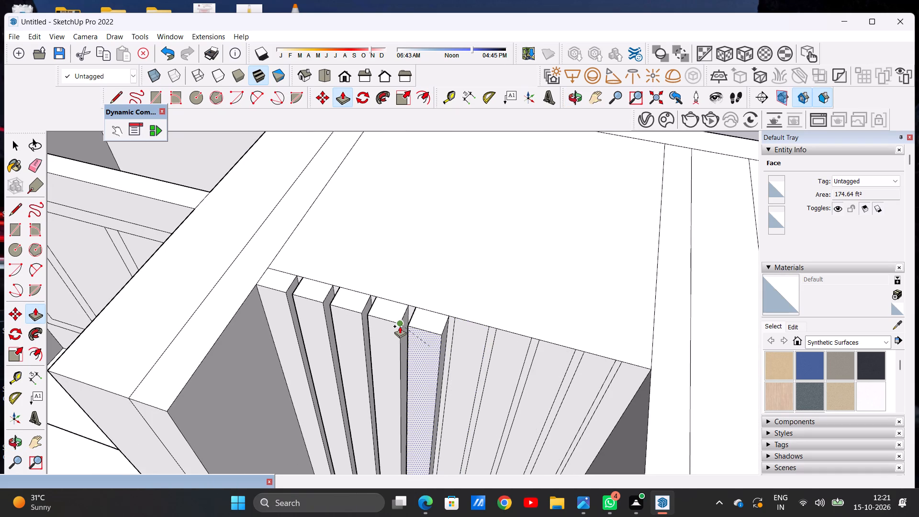
{"action": "left_click", "coordinate": [399, 326]}
{"action": "scroll", "coordinate": [398, 317], "scroll_direction": "down", "scroll_amount": 6}
{"action": "scroll", "coordinate": [400, 317], "scroll_direction": "up", "scroll_amount": 5}
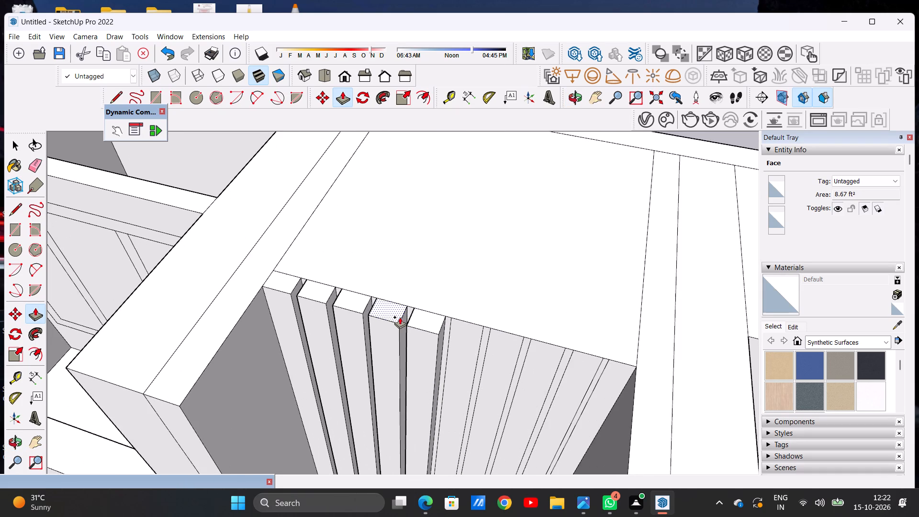
{"action": "middle_click_drag", "start_coordinate": [400, 317], "coordinate": [390, 328]}
{"action": "scroll", "coordinate": [440, 342], "scroll_direction": "up", "scroll_amount": 6}
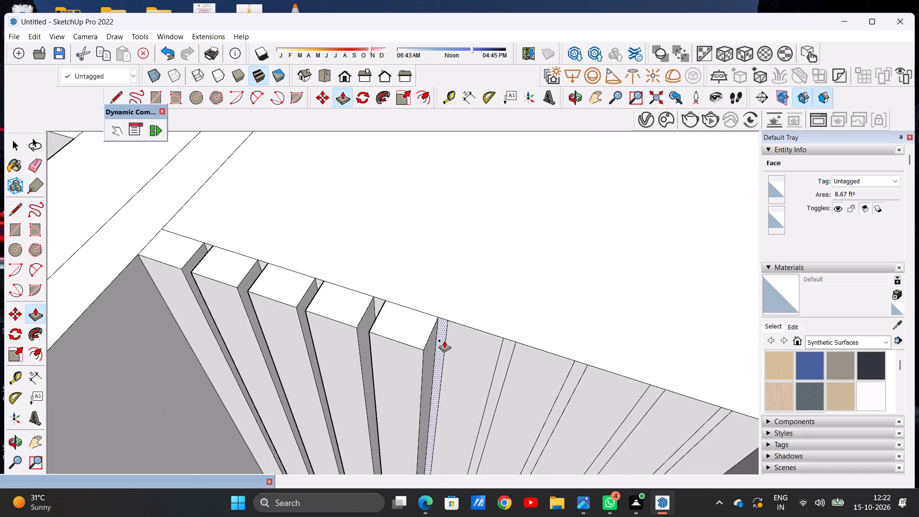
{"action": "left_click", "coordinate": [458, 334]}
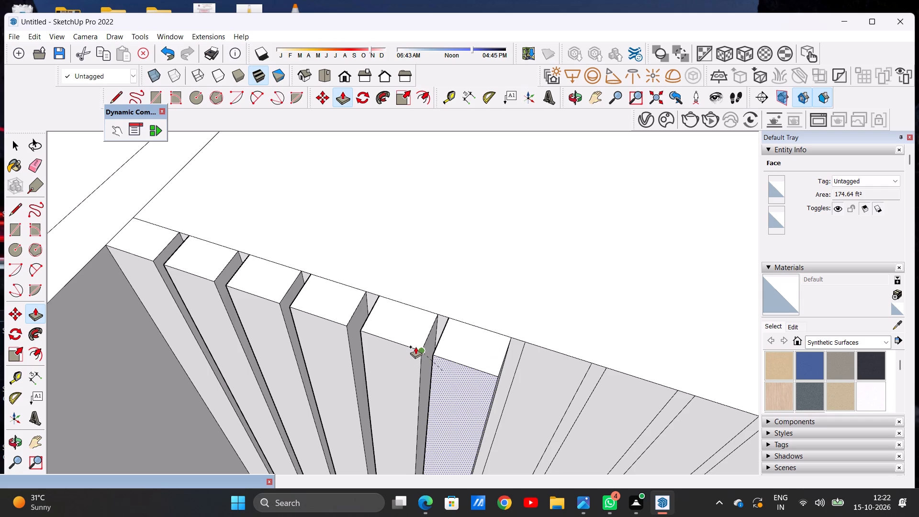
{"action": "left_click", "coordinate": [415, 347]}
{"action": "scroll", "coordinate": [420, 352], "scroll_direction": "down", "scroll_amount": 11}
{"action": "scroll", "coordinate": [474, 354], "scroll_direction": "up", "scroll_amount": 12}
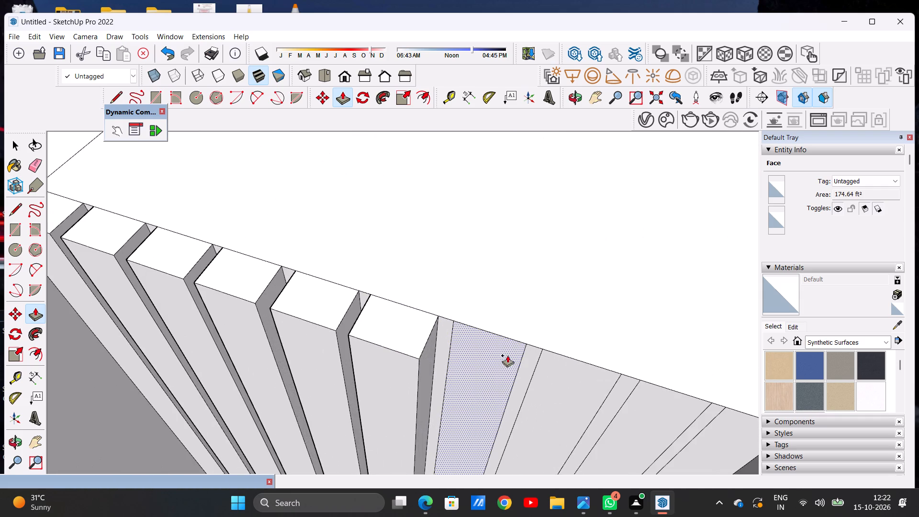
{"action": "left_click", "coordinate": [472, 350]}
{"action": "left_click", "coordinate": [407, 360]}
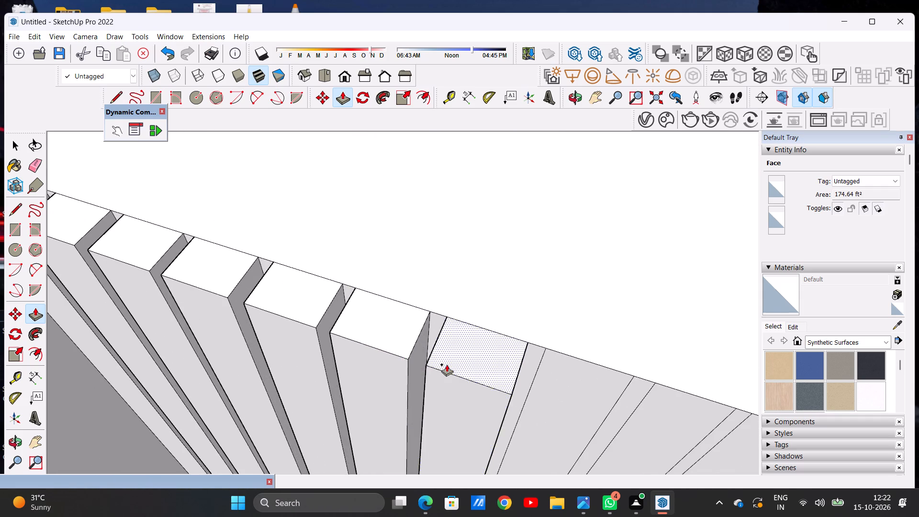
Push/Pull the last three strips of the central bay's wall forward, flush with the neighbouring fins.
{"action": "scroll", "coordinate": [454, 363], "scroll_direction": "down", "scroll_amount": 16}
{"action": "scroll", "coordinate": [486, 371], "scroll_direction": "up", "scroll_amount": 10}
{"action": "left_click", "coordinate": [479, 370]}
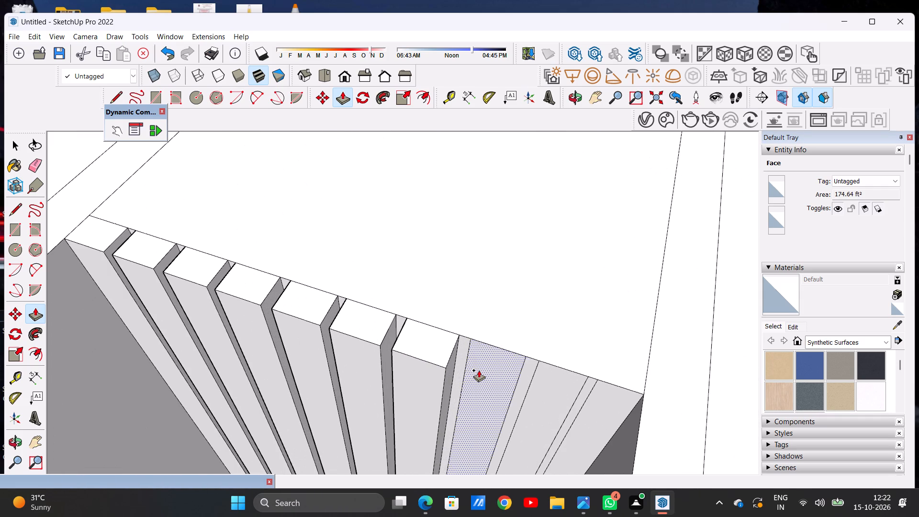
{"action": "left_click", "coordinate": [444, 368]}
{"action": "scroll", "coordinate": [475, 374], "scroll_direction": "down", "scroll_amount": 3}
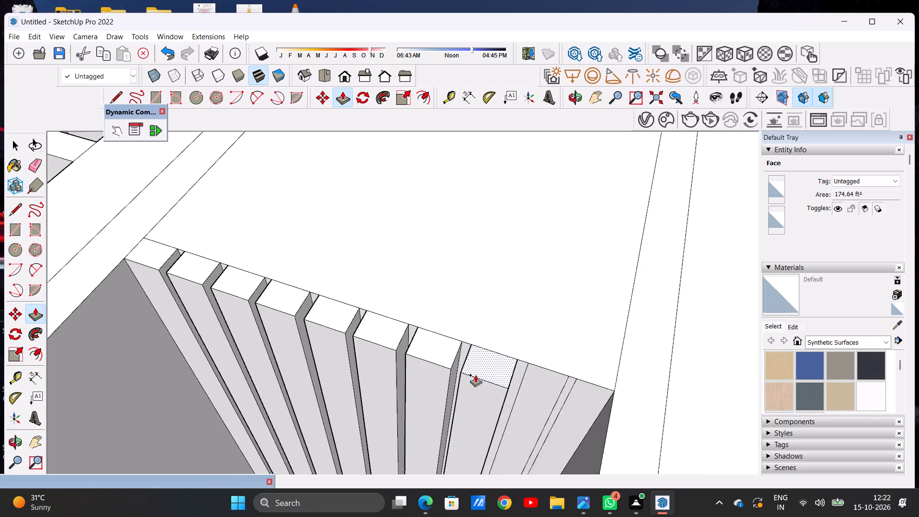
{"action": "scroll", "coordinate": [475, 375], "scroll_direction": "down", "scroll_amount": 3}
{"action": "scroll", "coordinate": [532, 379], "scroll_direction": "up", "scroll_amount": 12}
{"action": "left_click", "coordinate": [506, 377]}
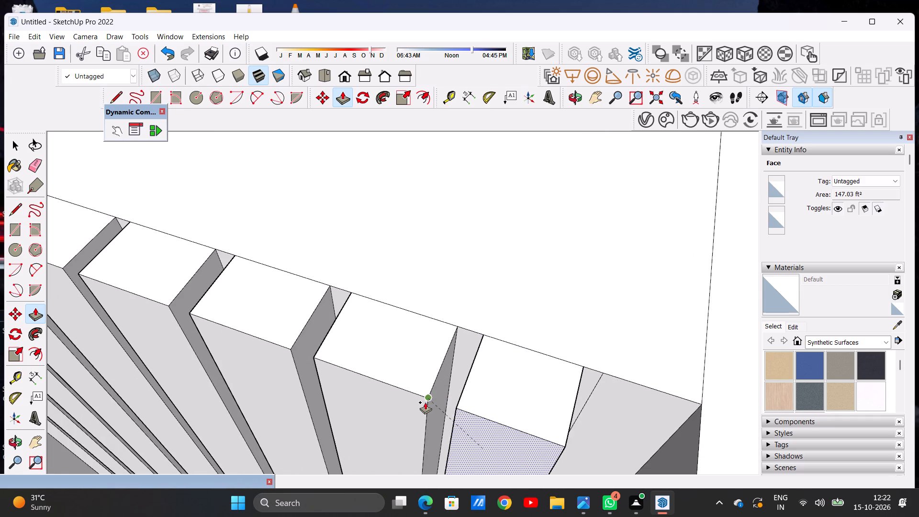
{"action": "left_click", "coordinate": [425, 402]}
{"action": "scroll", "coordinate": [440, 396], "scroll_direction": "down", "scroll_amount": 10}
{"action": "scroll", "coordinate": [501, 404], "scroll_direction": "up", "scroll_amount": 11}
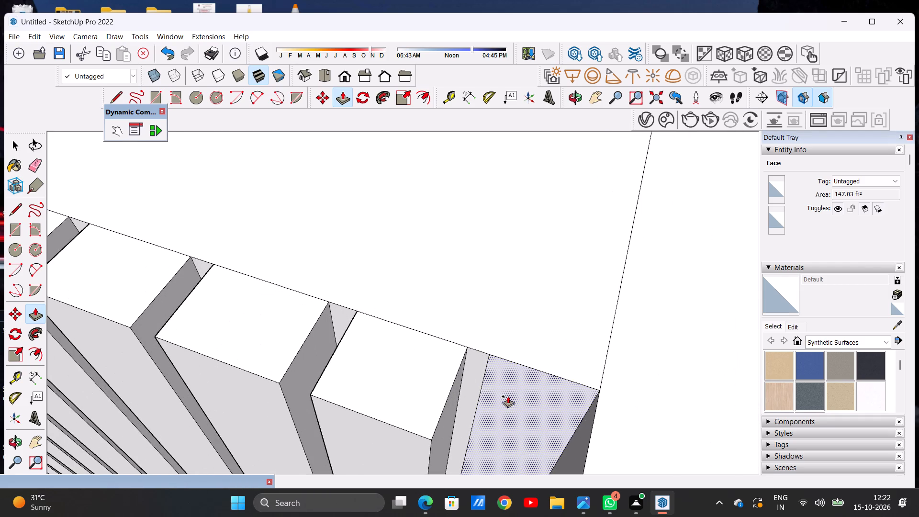
{"action": "left_click", "coordinate": [503, 395]}
{"action": "left_click", "coordinate": [431, 440]}
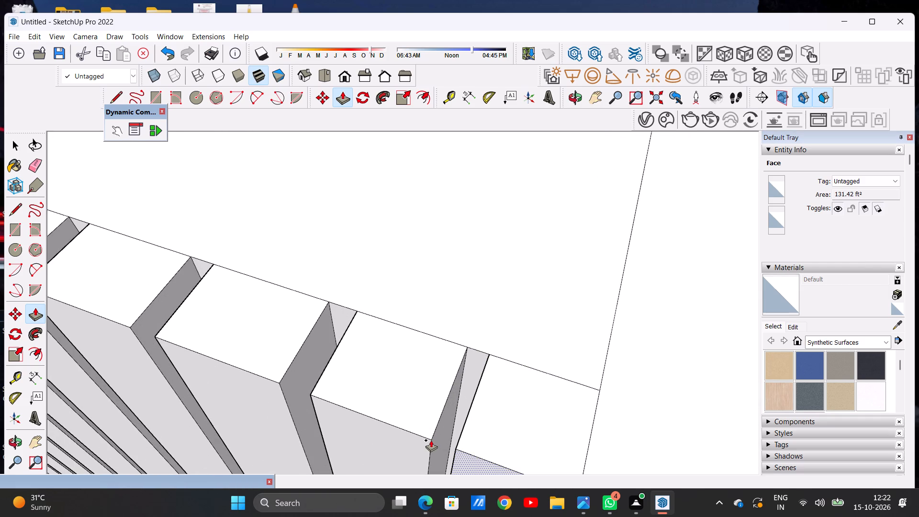
{"action": "key", "text": "space"}
Push/Pull the top of the central bay's parapet on the top storey up, about level with the side bays' parapets.
{"action": "scroll", "coordinate": [516, 374], "scroll_direction": "down", "scroll_amount": 20}
{"action": "scroll", "coordinate": [516, 374], "scroll_direction": "down", "scroll_amount": 10}
{"action": "middle_click_drag", "start_coordinate": [469, 402], "coordinate": [538, 271]}
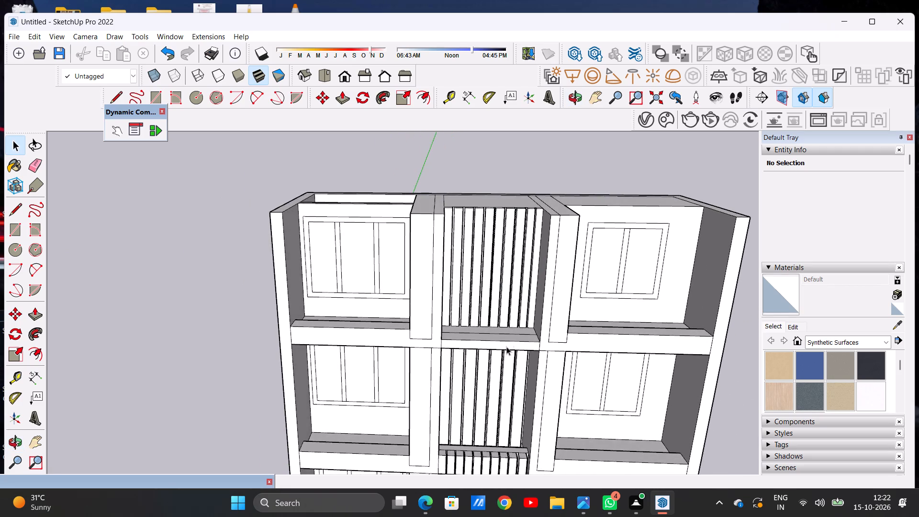
{"action": "scroll", "coordinate": [506, 347], "scroll_direction": "up", "scroll_amount": 7}
{"action": "middle_click_drag", "start_coordinate": [518, 339], "coordinate": [509, 385]}
{"action": "scroll", "coordinate": [534, 367], "scroll_direction": "up", "scroll_amount": 2}
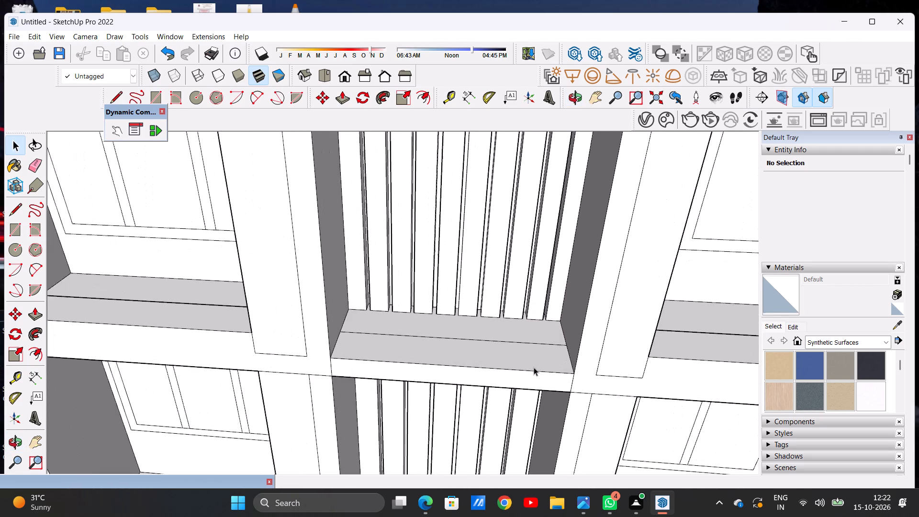
{"action": "key", "text": "p"}
{"action": "scroll", "coordinate": [549, 360], "scroll_direction": "up", "scroll_amount": 5}
{"action": "left_click", "coordinate": [560, 369]}
{"action": "scroll", "coordinate": [572, 349], "scroll_direction": "down", "scroll_amount": 8}
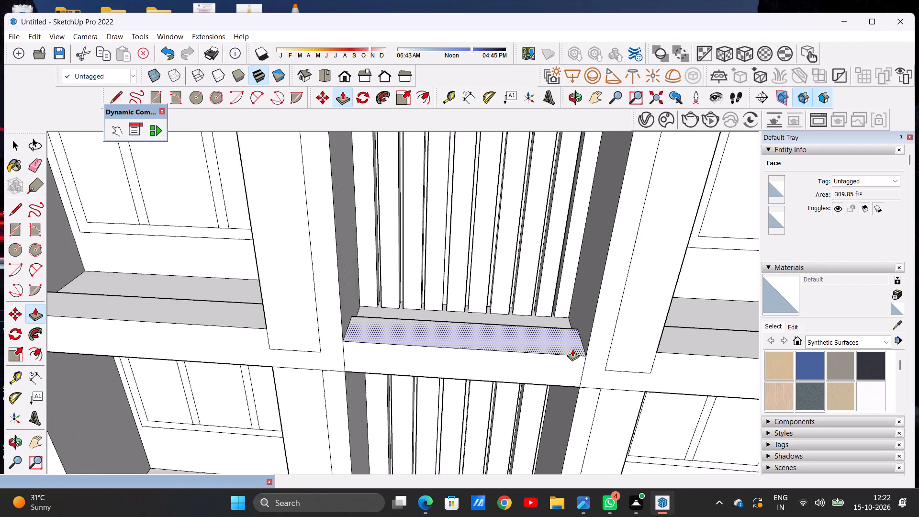
{"action": "scroll", "coordinate": [572, 349], "scroll_direction": "down", "scroll_amount": 5}
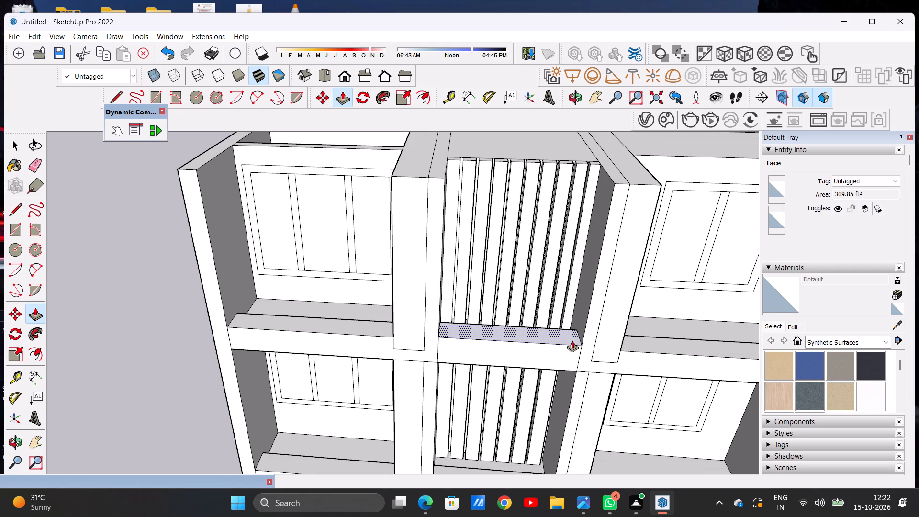
{"action": "left_click", "coordinate": [572, 343]}
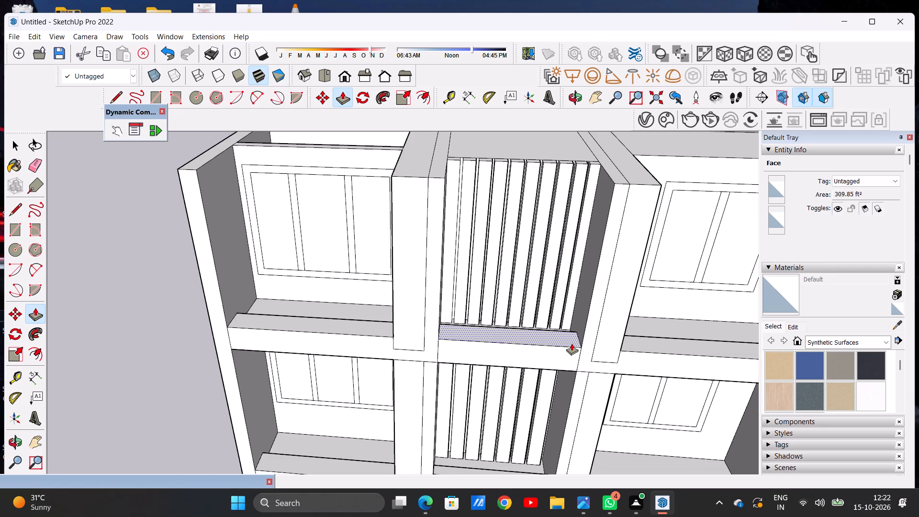
{"action": "key", "text": "space"}
Examine the upper storeys' parapets, pillars and vertical fins from the front and from above.
{"action": "scroll", "coordinate": [413, 367], "scroll_direction": "down", "scroll_amount": 9}
{"action": "middle_click_drag", "start_coordinate": [434, 372], "coordinate": [451, 320]}
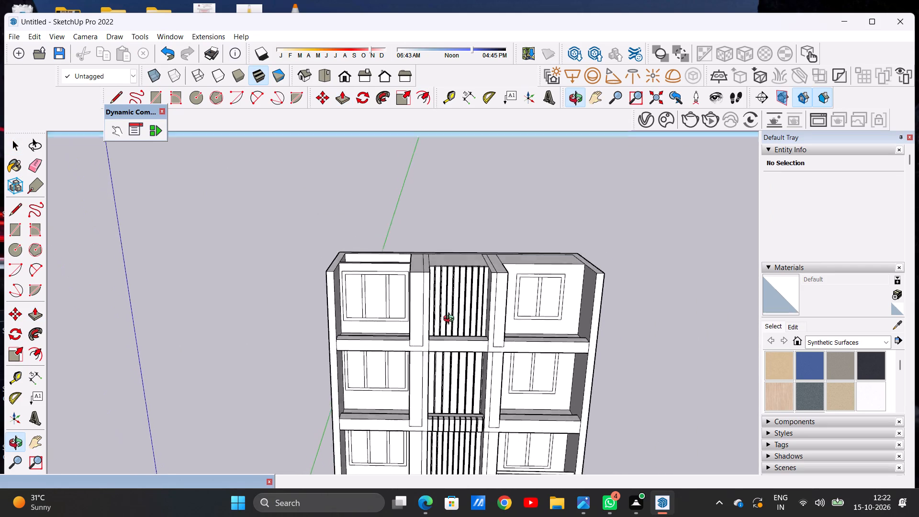
{"action": "middle_click_drag", "start_coordinate": [451, 320], "coordinate": [446, 295]}
{"action": "scroll", "coordinate": [442, 330], "scroll_direction": "up", "scroll_amount": 8}
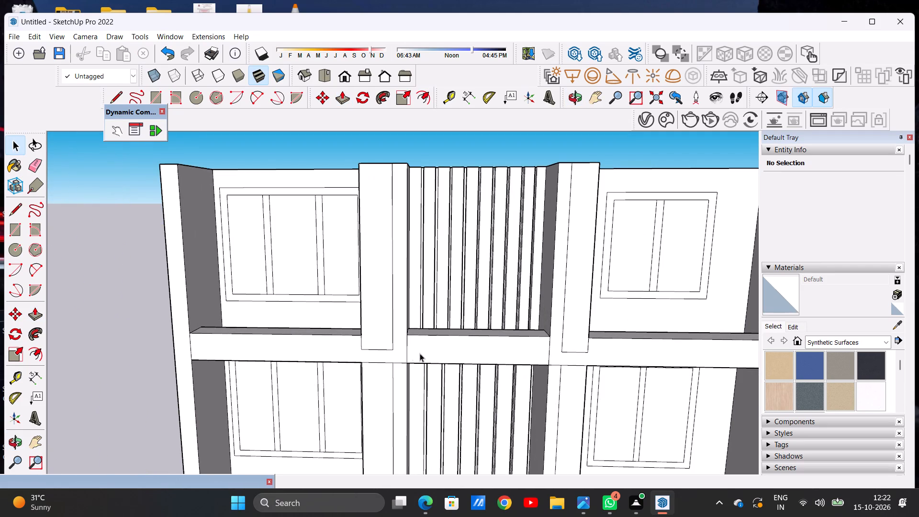
{"action": "scroll", "coordinate": [487, 358], "scroll_direction": "up", "scroll_amount": 4}
{"action": "scroll", "coordinate": [334, 362], "scroll_direction": "down", "scroll_amount": 5}
{"action": "scroll", "coordinate": [385, 352], "scroll_direction": "down", "scroll_amount": 5}
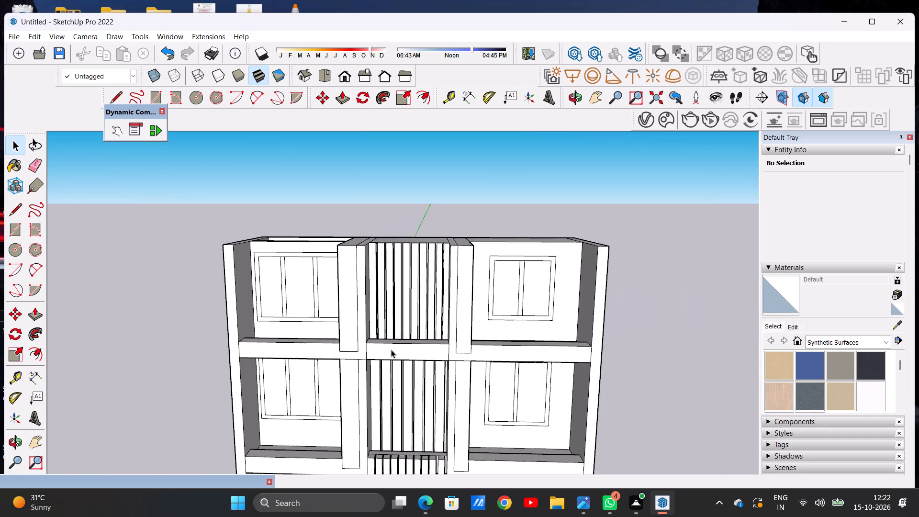
{"action": "scroll", "coordinate": [392, 348], "scroll_direction": "down", "scroll_amount": 3}
{"action": "scroll", "coordinate": [387, 349], "scroll_direction": "up", "scroll_amount": 6}
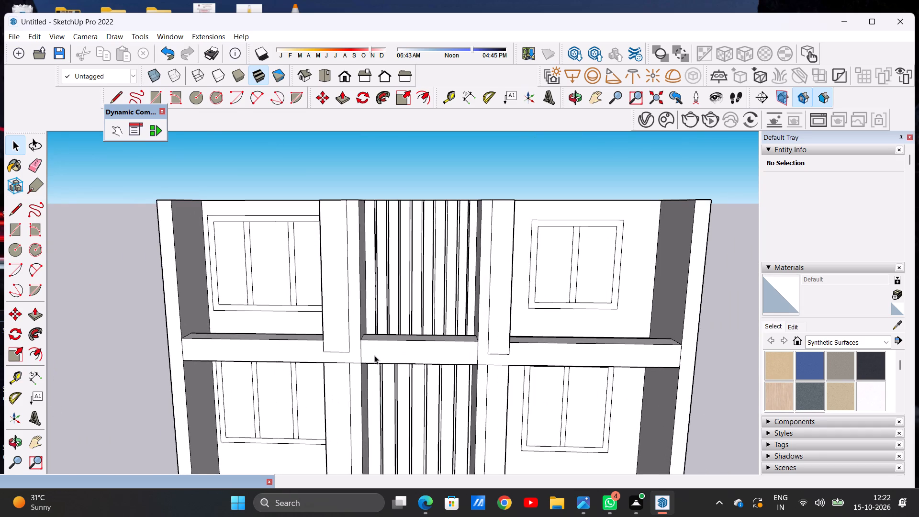
{"action": "scroll", "coordinate": [374, 356], "scroll_direction": "up", "scroll_amount": 5}
{"action": "scroll", "coordinate": [477, 344], "scroll_direction": "down", "scroll_amount": 5}
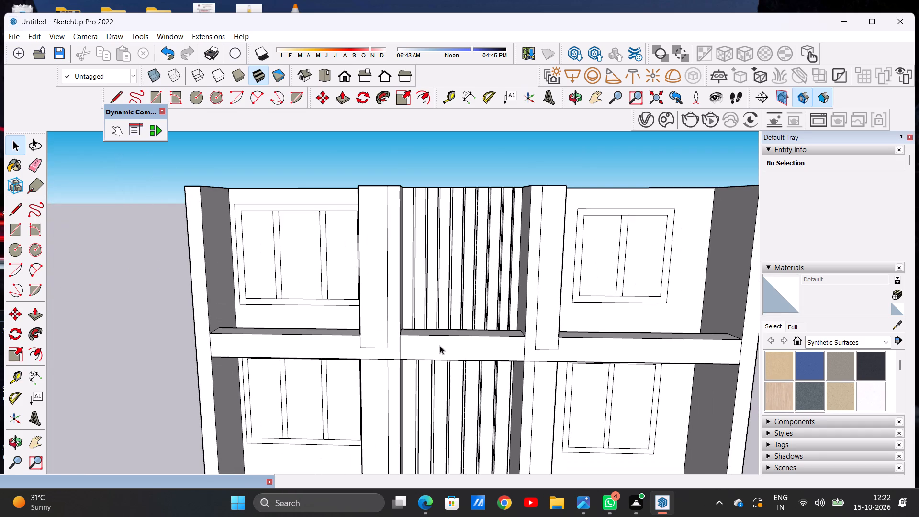
{"action": "middle_click_drag", "start_coordinate": [438, 345], "coordinate": [431, 428]}
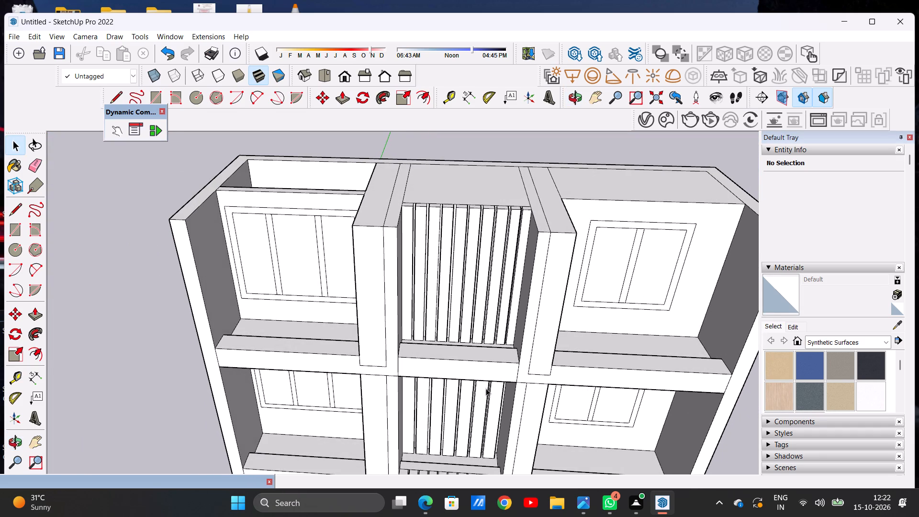
{"action": "scroll", "coordinate": [508, 373], "scroll_direction": "down", "scroll_amount": 4}
{"action": "scroll", "coordinate": [527, 371], "scroll_direction": "up", "scroll_amount": 6}
{"action": "middle_click_drag", "start_coordinate": [479, 390], "coordinate": [487, 310]}
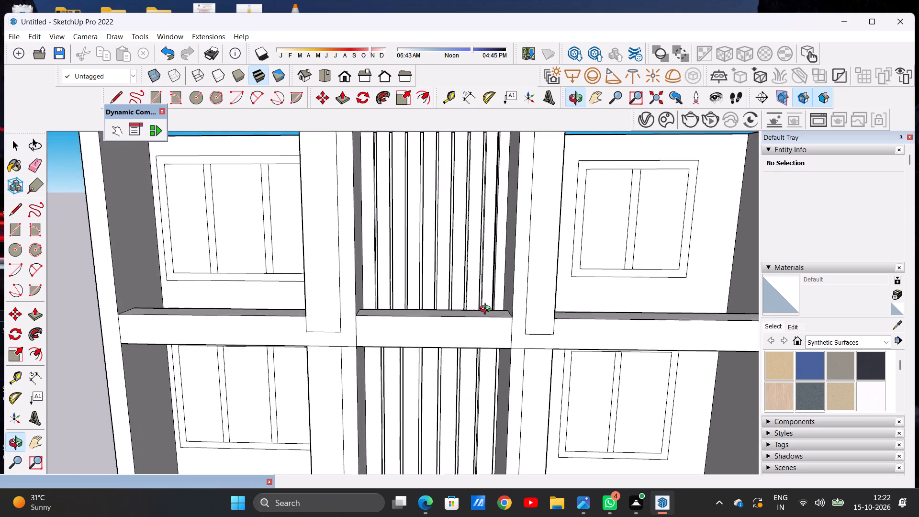
{"action": "middle_click_drag", "start_coordinate": [487, 310], "coordinate": [487, 299]}
{"action": "scroll", "coordinate": [504, 330], "scroll_direction": "down", "scroll_amount": 6}
{"action": "scroll", "coordinate": [504, 330], "scroll_direction": "up", "scroll_amount": 1}
{"action": "scroll", "coordinate": [505, 330], "scroll_direction": "down", "scroll_amount": 8}
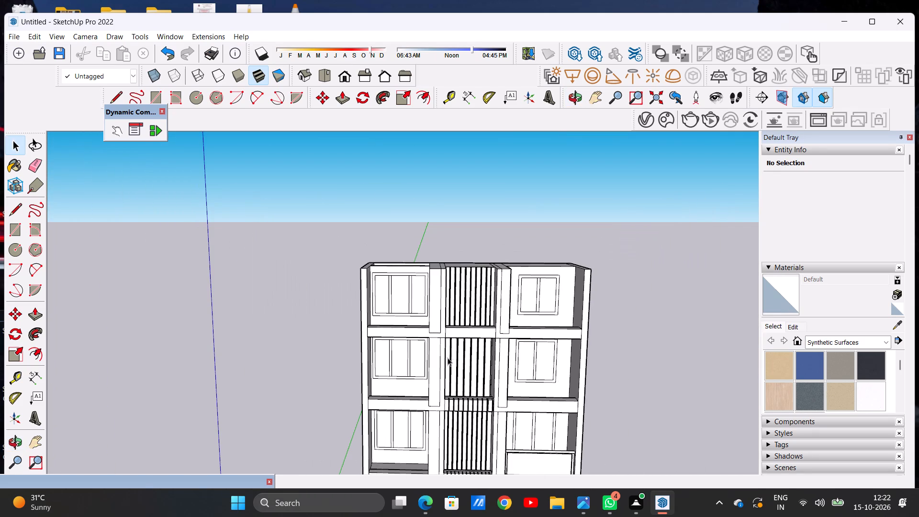
{"action": "scroll", "coordinate": [447, 376], "scroll_direction": "down", "scroll_amount": 5}
{"action": "scroll", "coordinate": [448, 382], "scroll_direction": "up", "scroll_amount": 8}
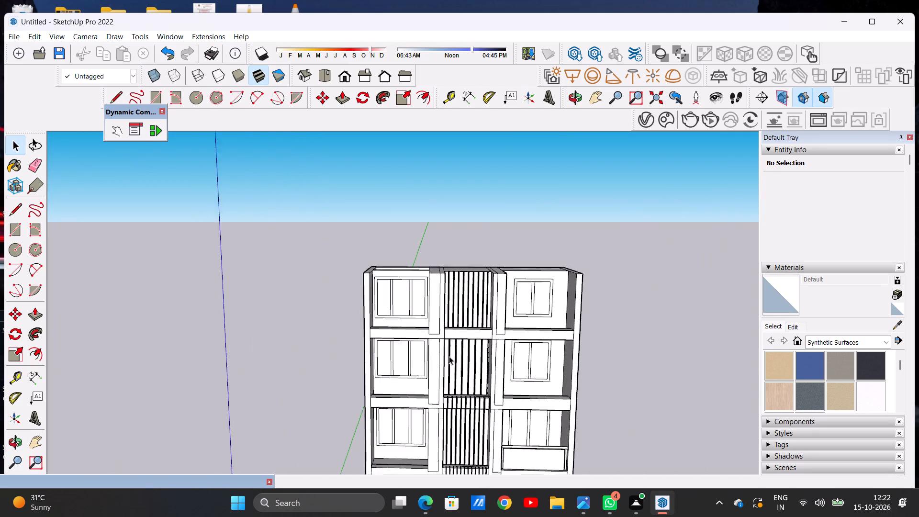
{"action": "scroll", "coordinate": [449, 356], "scroll_direction": "up", "scroll_amount": 3}
Push/Pull the tops of the left bay's parapets slightly down on the top storey and the storey below.
{"action": "middle_click_drag", "start_coordinate": [444, 355], "coordinate": [442, 444]}
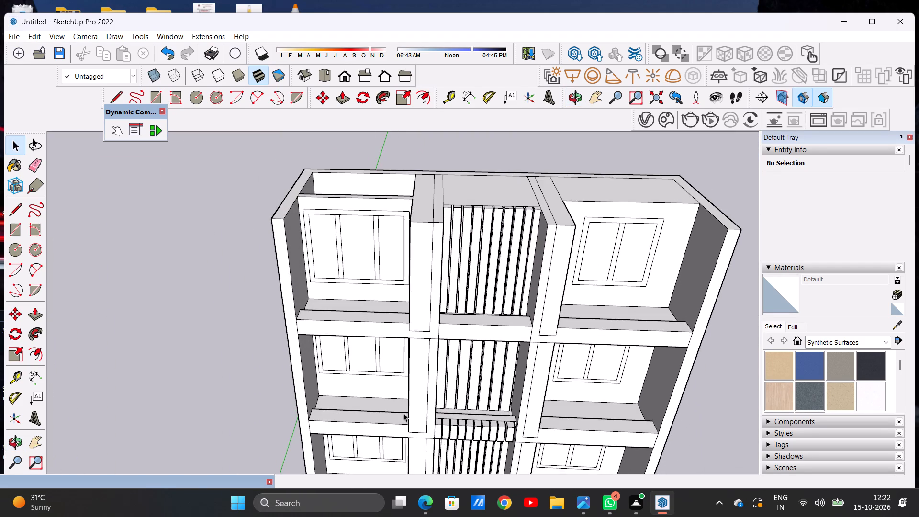
{"action": "scroll", "coordinate": [380, 327], "scroll_direction": "up", "scroll_amount": 7}
{"action": "key", "text": "p"}
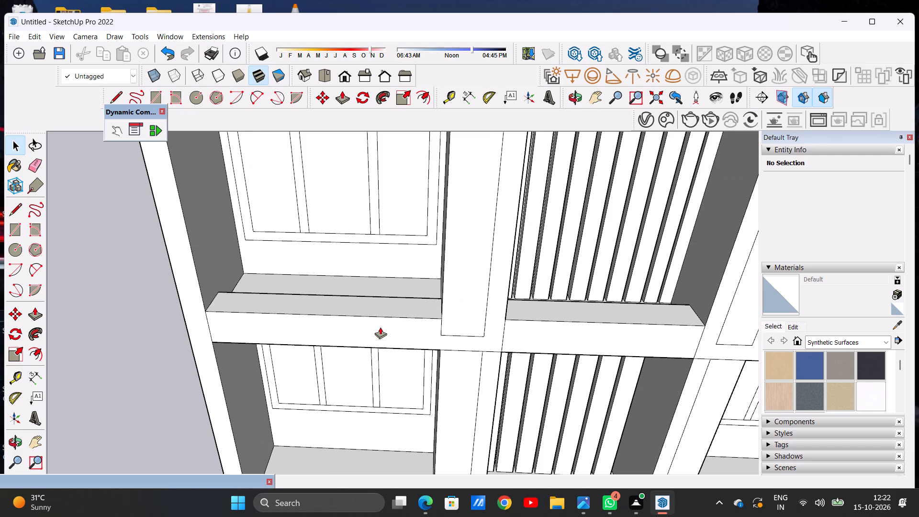
{"action": "scroll", "coordinate": [380, 327], "scroll_direction": "up", "scroll_amount": 7}
{"action": "left_click", "coordinate": [453, 289]}
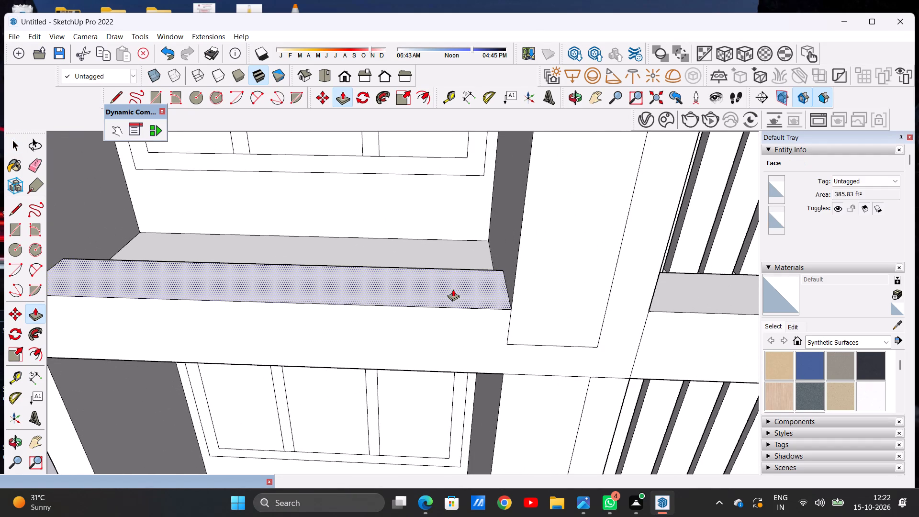
{"action": "left_click", "coordinate": [456, 297]}
{"action": "scroll", "coordinate": [467, 283], "scroll_direction": "down", "scroll_amount": 11}
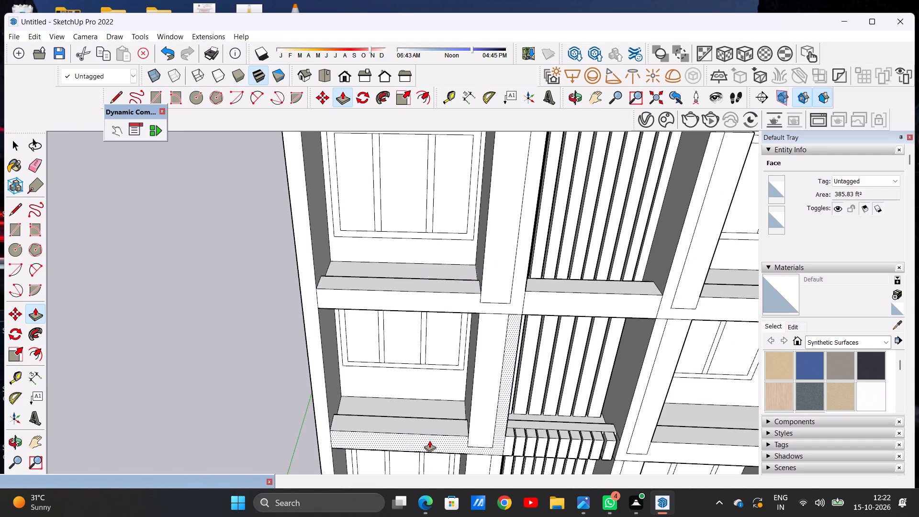
{"action": "scroll", "coordinate": [429, 441], "scroll_direction": "up", "scroll_amount": 7}
{"action": "scroll", "coordinate": [437, 440], "scroll_direction": "down", "scroll_amount": 1}
{"action": "scroll", "coordinate": [439, 439], "scroll_direction": "up", "scroll_amount": 3}
{"action": "left_click", "coordinate": [482, 414]}
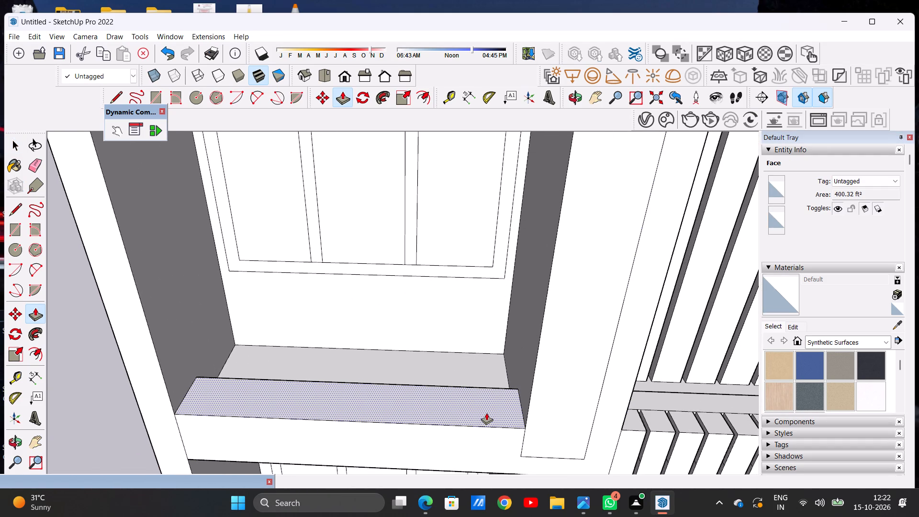
{"action": "left_click", "coordinate": [486, 419]}
{"action": "key", "text": "space"}
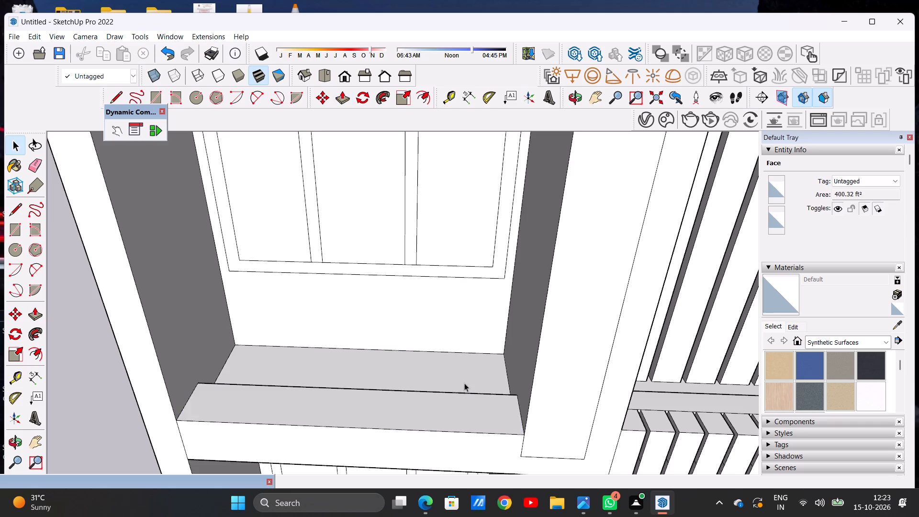
Examine the parapet heights in the left and central bays of the upper storeys.
{"action": "scroll", "coordinate": [464, 383], "scroll_direction": "down", "scroll_amount": 17}
{"action": "scroll", "coordinate": [444, 328], "scroll_direction": "up", "scroll_amount": 5}
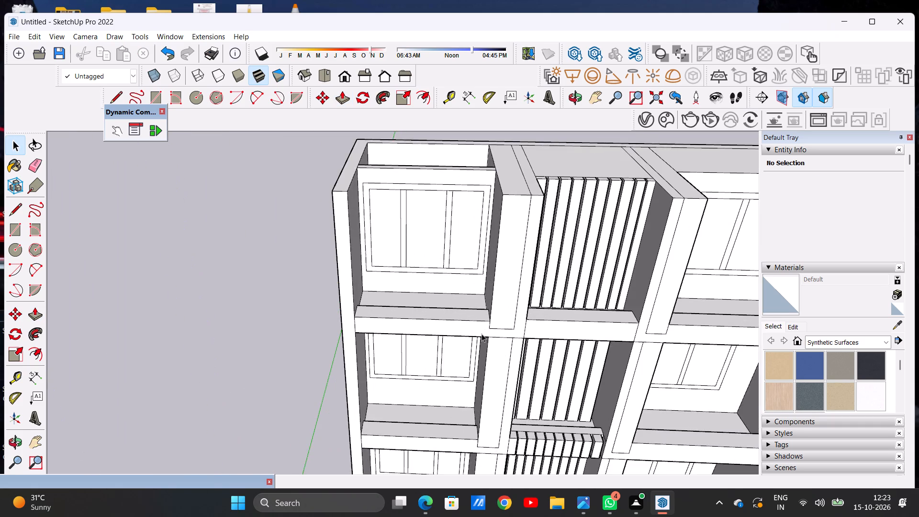
{"action": "scroll", "coordinate": [482, 334], "scroll_direction": "up", "scroll_amount": 3}
{"action": "middle_click_drag", "start_coordinate": [517, 401], "coordinate": [488, 304]}
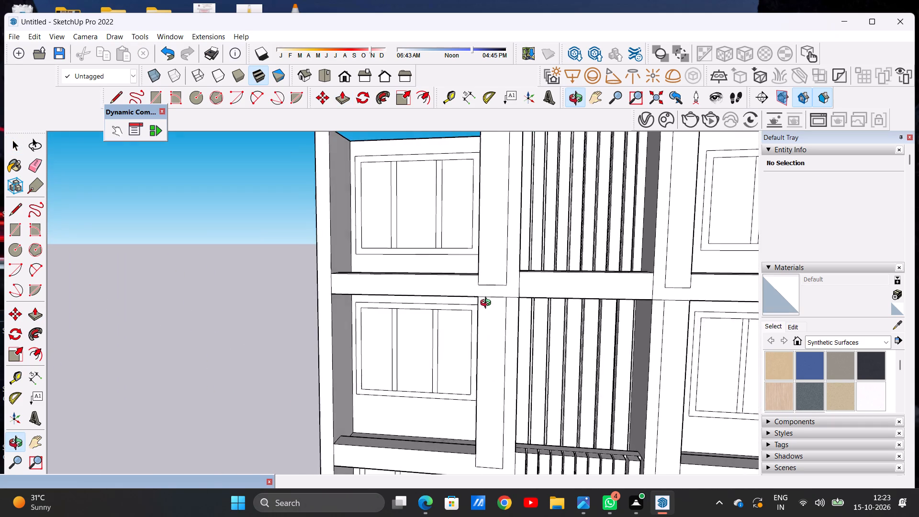
{"action": "middle_click_drag", "start_coordinate": [488, 304], "coordinate": [498, 319]}
{"action": "scroll", "coordinate": [435, 323], "scroll_direction": "down", "scroll_amount": 5}
{"action": "scroll", "coordinate": [526, 298], "scroll_direction": "up", "scroll_amount": 13}
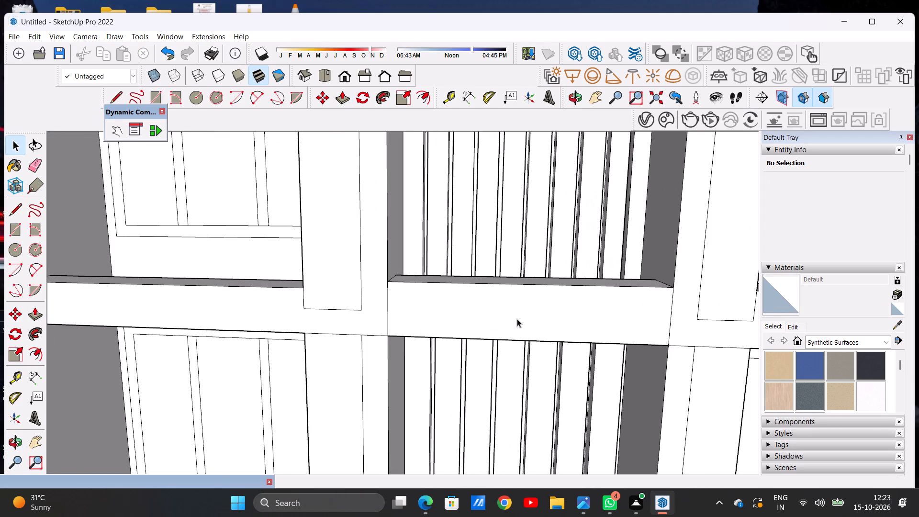
Push/Pull the front face of the central bay's parapet on the top storey slightly back behind the adjoining pillars.
{"action": "key", "text": "p"}
{"action": "scroll", "coordinate": [523, 315], "scroll_direction": "down", "scroll_amount": 4}
{"action": "middle_click_drag", "start_coordinate": [539, 304], "coordinate": [485, 386]}
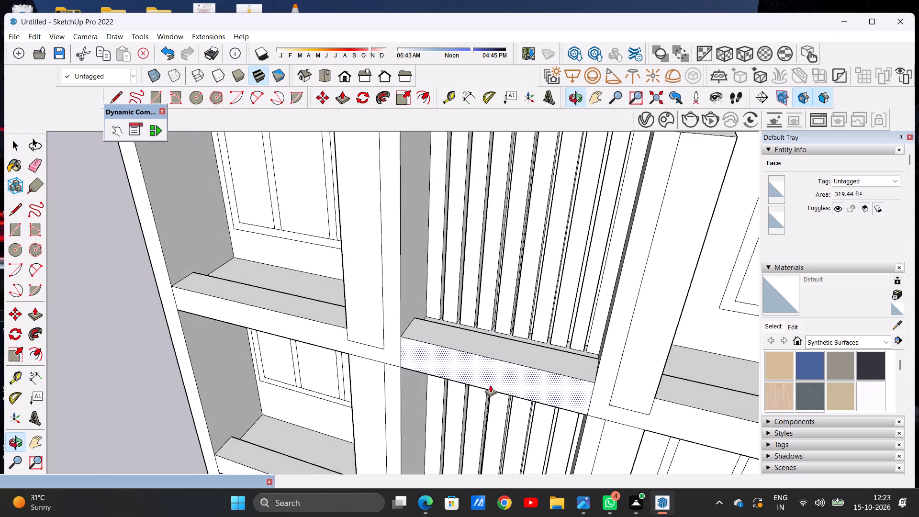
{"action": "scroll", "coordinate": [500, 382], "scroll_direction": "up", "scroll_amount": 4}
{"action": "left_click", "coordinate": [488, 363]}
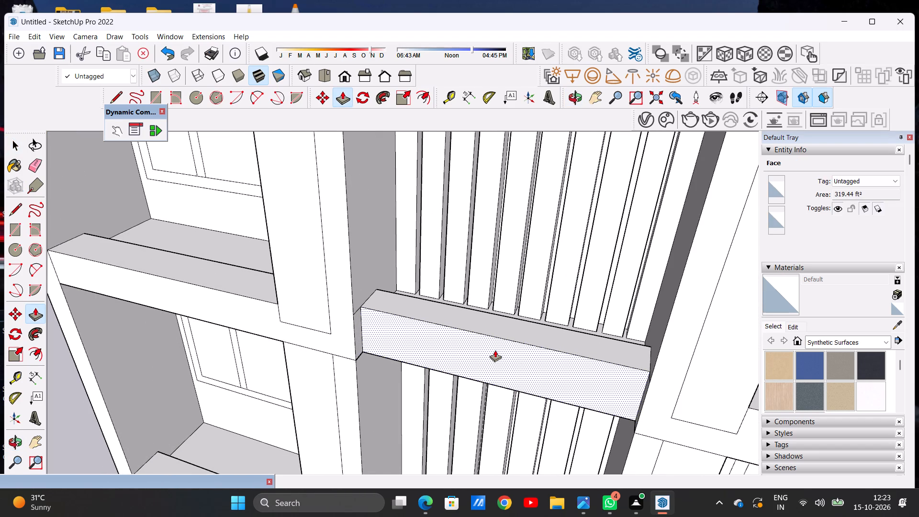
{"action": "left_click", "coordinate": [493, 348]}
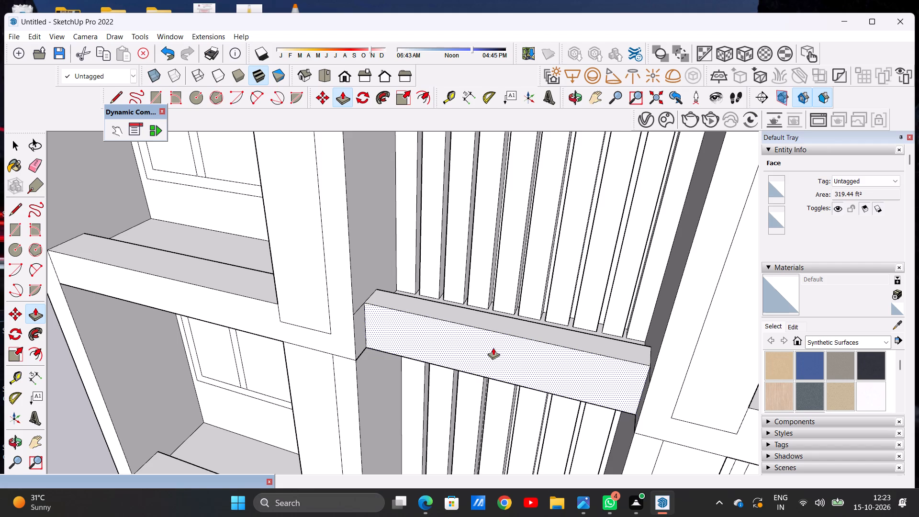
{"action": "key", "text": "space"}
Draw a full-height vertical line near the left end of the recessed central parapet's front face, marking off a narrow strip.
{"action": "scroll", "coordinate": [493, 348], "scroll_direction": "down", "scroll_amount": 7}
{"action": "middle_click_drag", "start_coordinate": [489, 344], "coordinate": [320, 294]}
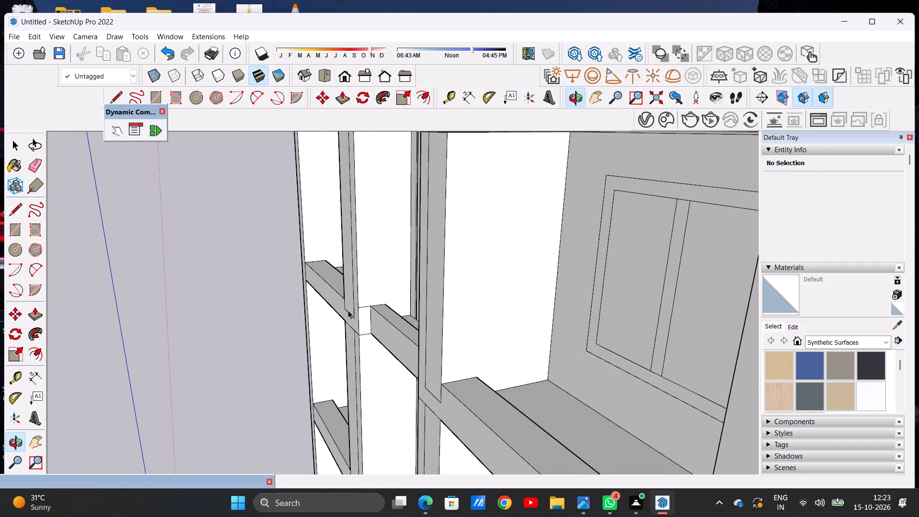
{"action": "scroll", "coordinate": [352, 309], "scroll_direction": "up", "scroll_amount": 13}
{"action": "scroll", "coordinate": [347, 348], "scroll_direction": "down", "scroll_amount": 8}
{"action": "scroll", "coordinate": [351, 365], "scroll_direction": "up", "scroll_amount": 1}
{"action": "middle_click_drag", "start_coordinate": [351, 365], "coordinate": [544, 362]}
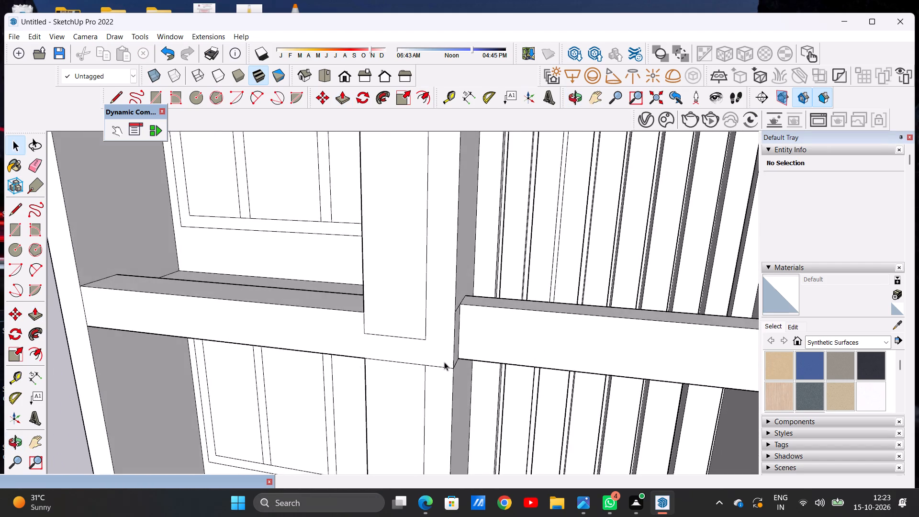
{"action": "scroll", "coordinate": [302, 364], "scroll_direction": "down", "scroll_amount": 12}
{"action": "middle_click_drag", "start_coordinate": [344, 379], "coordinate": [399, 332]}
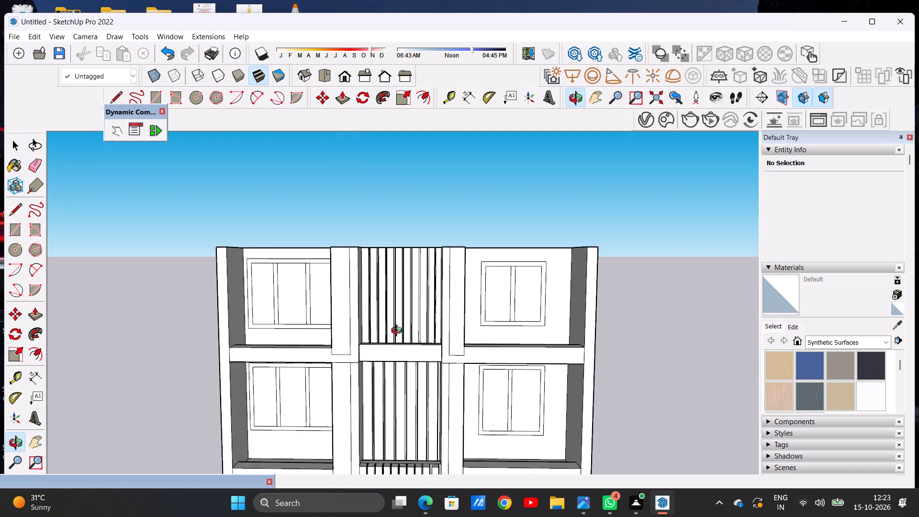
{"action": "middle_click_drag", "start_coordinate": [399, 332], "coordinate": [399, 332]}
{"action": "scroll", "coordinate": [364, 360], "scroll_direction": "up", "scroll_amount": 13}
{"action": "key", "text": "l"}
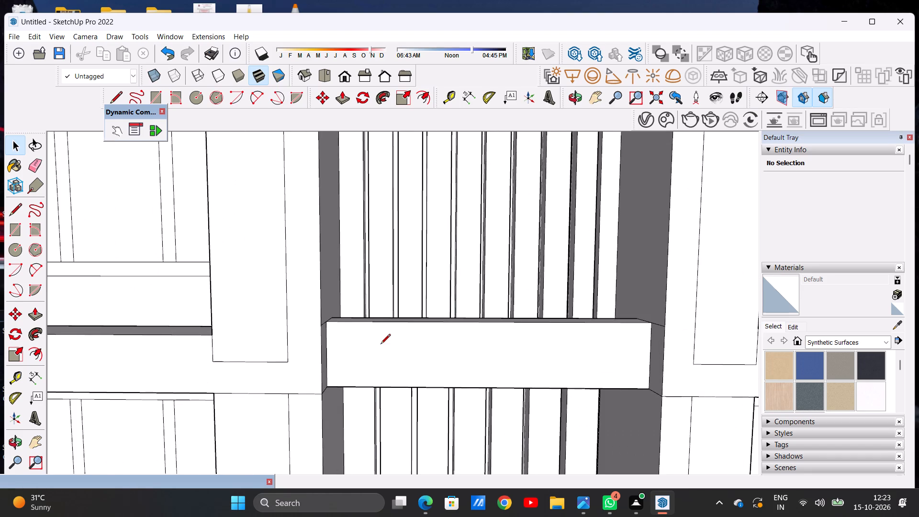
{"action": "scroll", "coordinate": [381, 345], "scroll_direction": "up", "scroll_amount": 9}
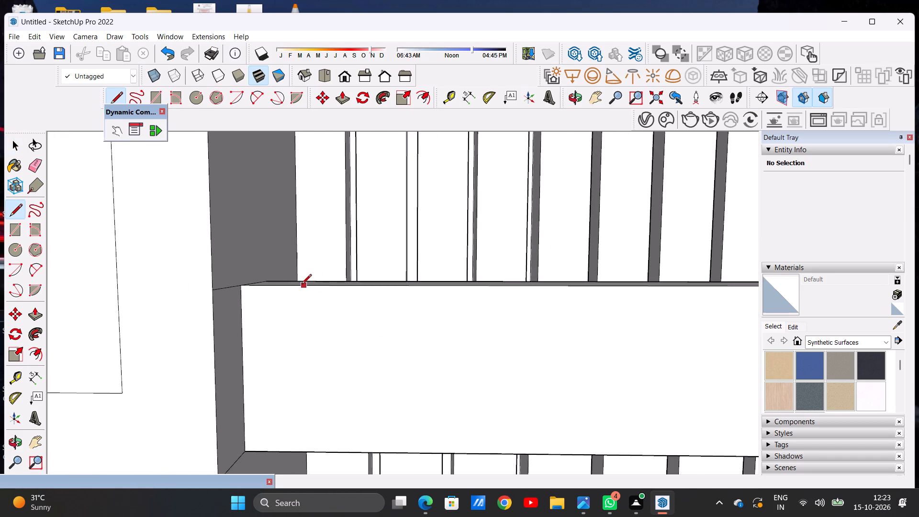
{"action": "left_click", "coordinate": [294, 283]}
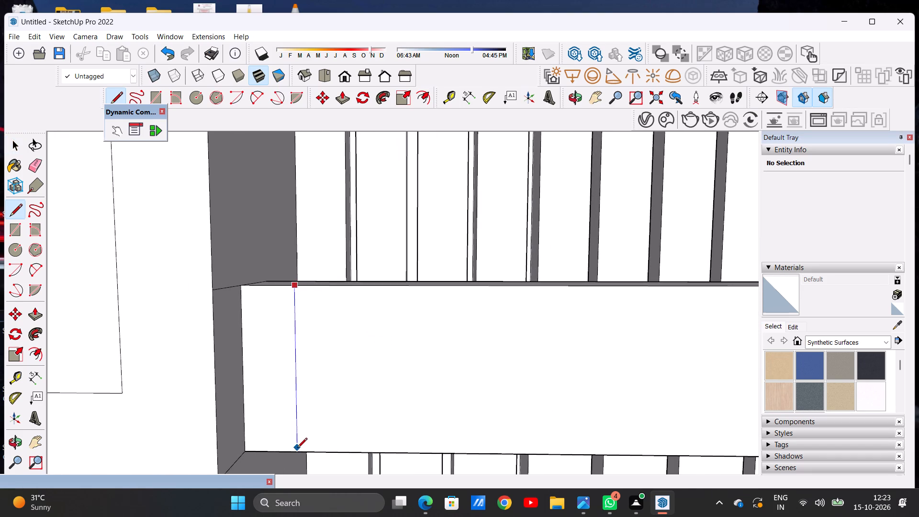
{"action": "left_click", "coordinate": [297, 449]}
{"action": "key", "text": "space"}
{"action": "scroll", "coordinate": [440, 422], "scroll_direction": "down", "scroll_amount": 10}
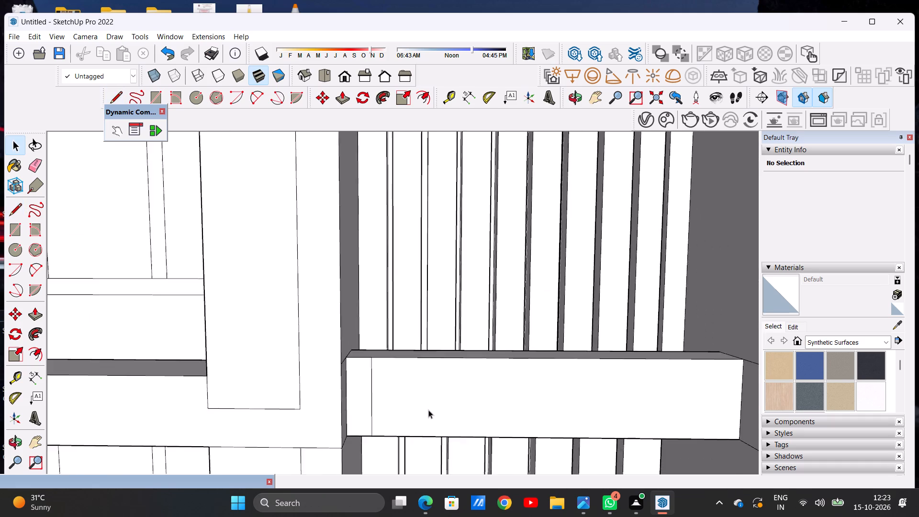
Copy the narrow strip along the central parapet's front face to about its middle, placing five copies with small, even gaps.
{"action": "scroll", "coordinate": [428, 410], "scroll_direction": "down", "scroll_amount": 11}
{"action": "scroll", "coordinate": [503, 410], "scroll_direction": "up", "scroll_amount": 7}
{"action": "scroll", "coordinate": [302, 391], "scroll_direction": "up", "scroll_amount": 6}
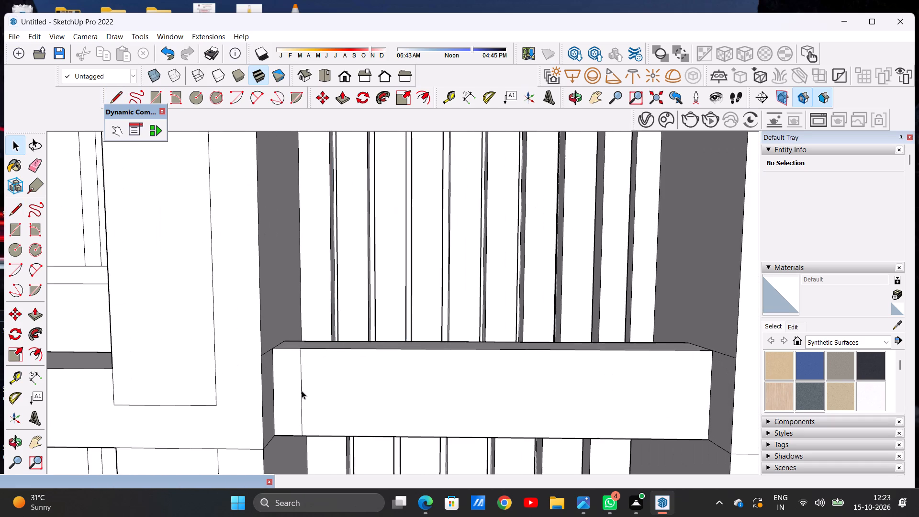
{"action": "double_click", "coordinate": [291, 401]}
{"action": "key", "text": "m"}
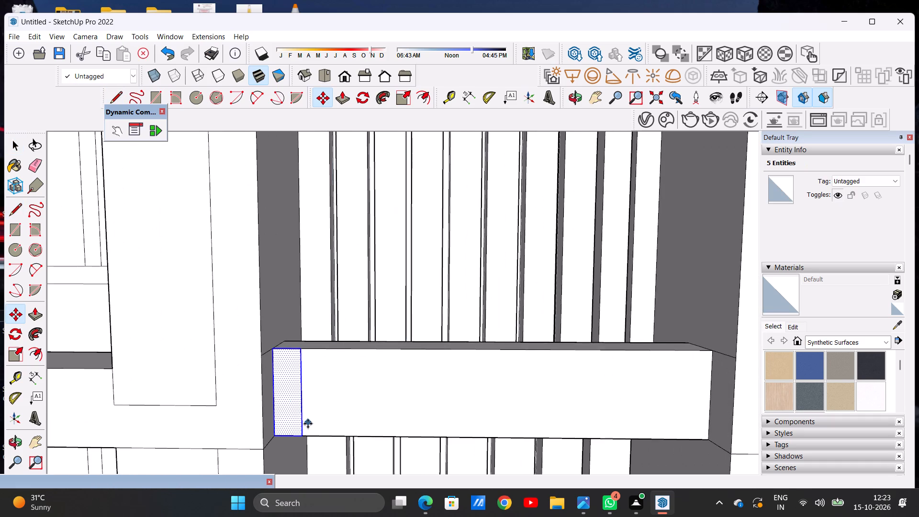
{"action": "left_click", "coordinate": [302, 432]}
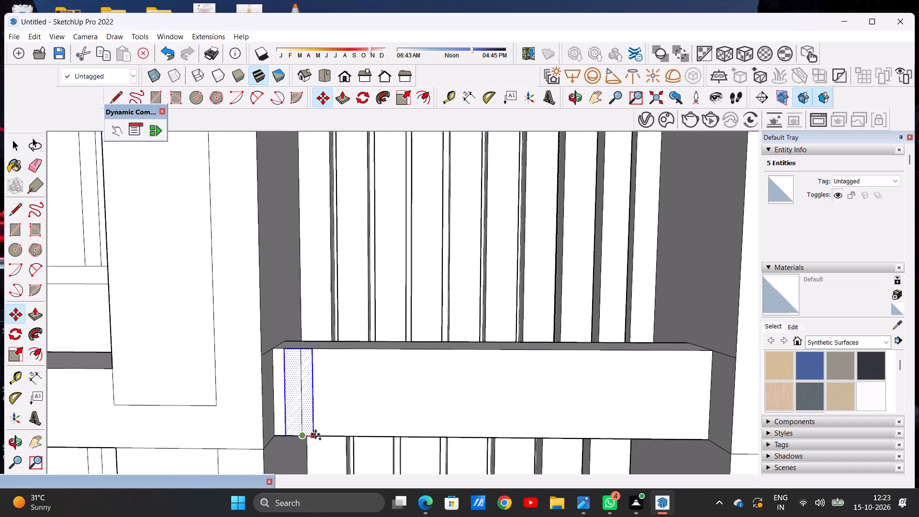
{"action": "left_click", "coordinate": [336, 437]}
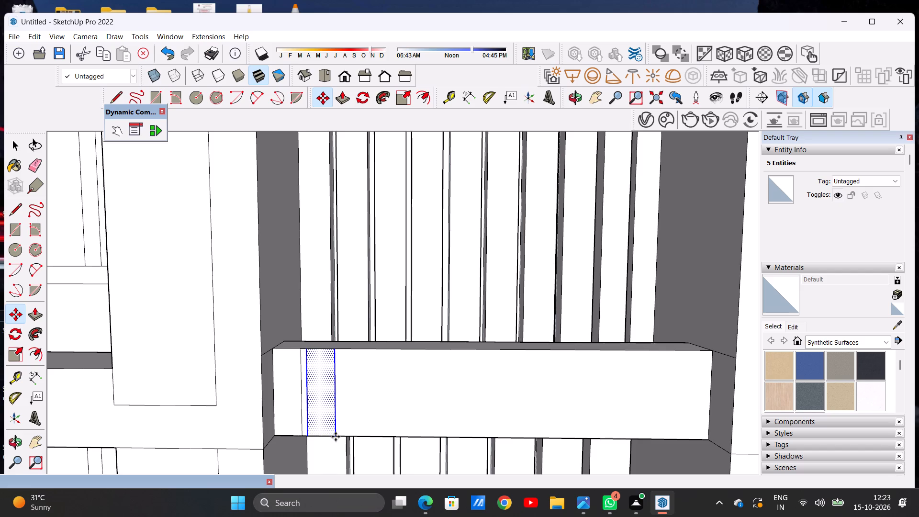
{"action": "left_click", "coordinate": [336, 437]}
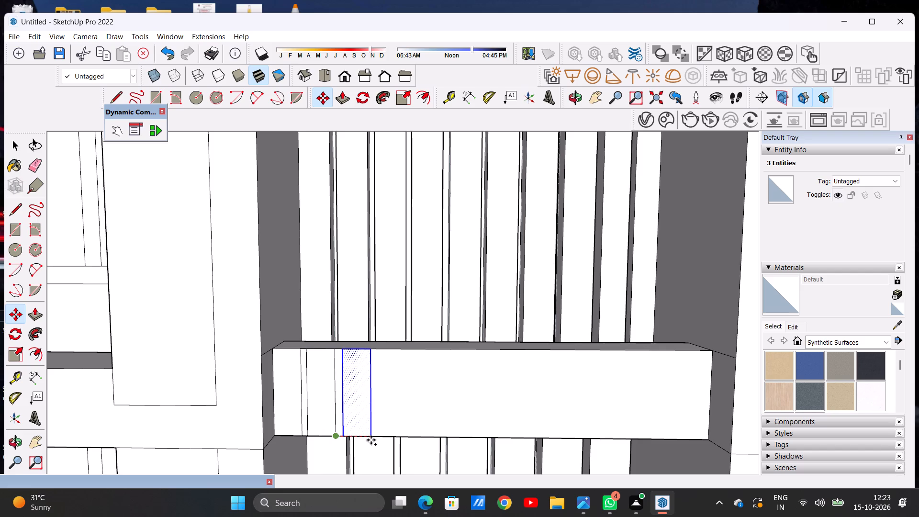
{"action": "left_click", "coordinate": [370, 440]}
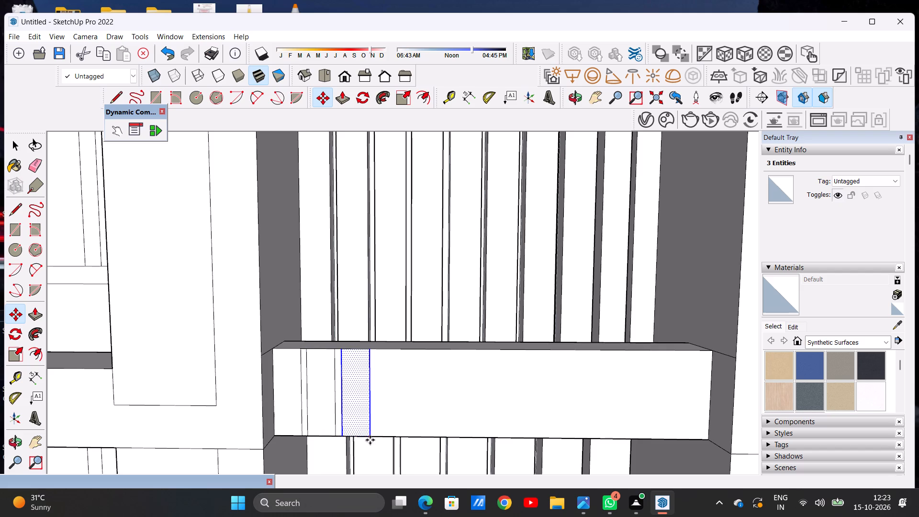
{"action": "left_click", "coordinate": [369, 437]}
{"action": "left_click", "coordinate": [403, 436]}
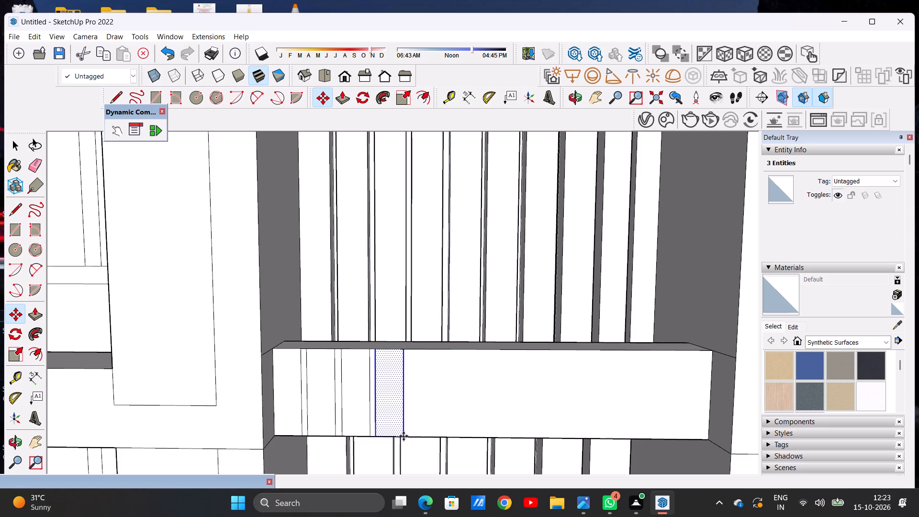
{"action": "left_click", "coordinate": [403, 436]}
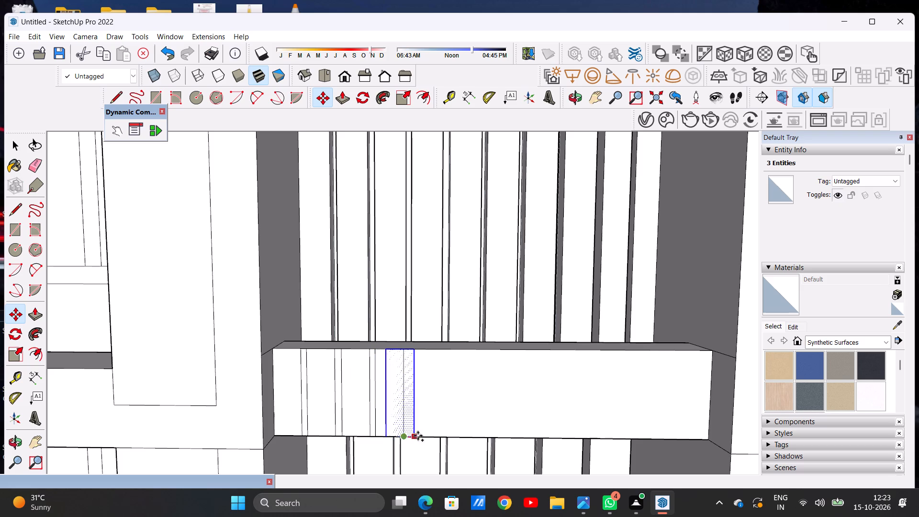
{"action": "left_click", "coordinate": [437, 437]}
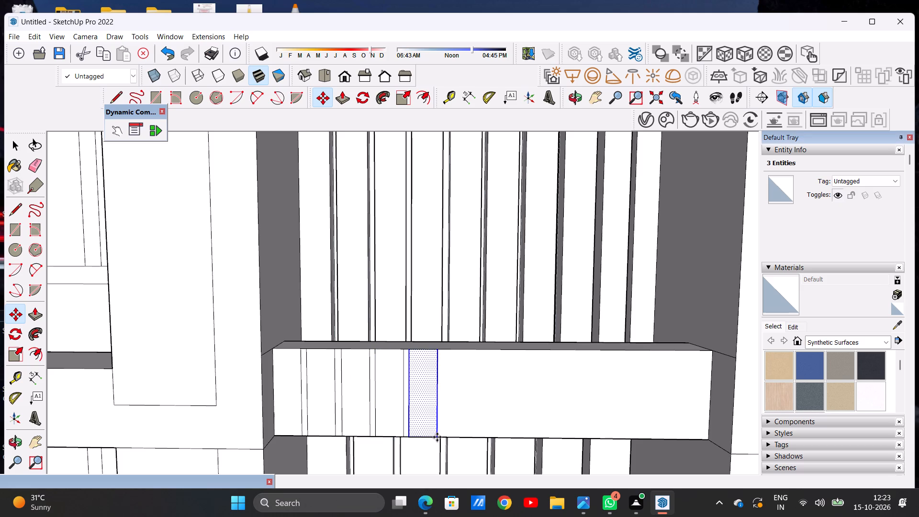
{"action": "left_click", "coordinate": [437, 437]}
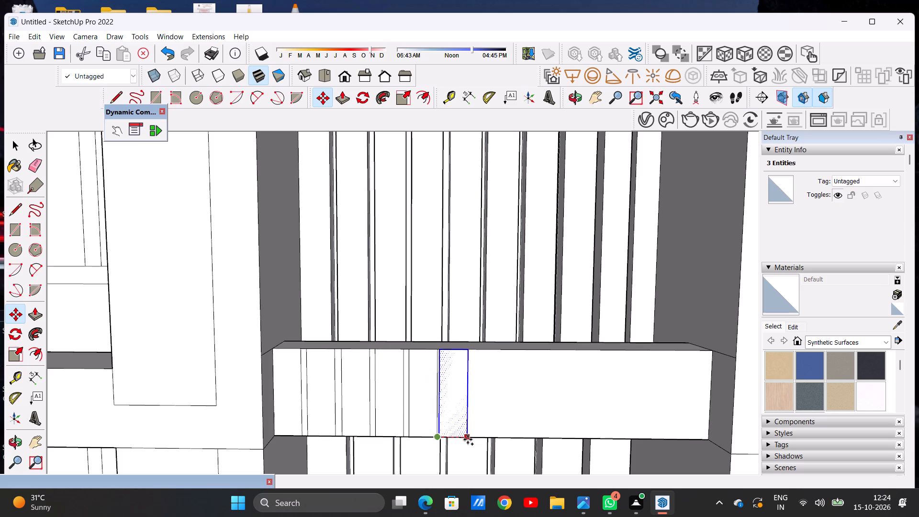
{"action": "left_click", "coordinate": [471, 439]}
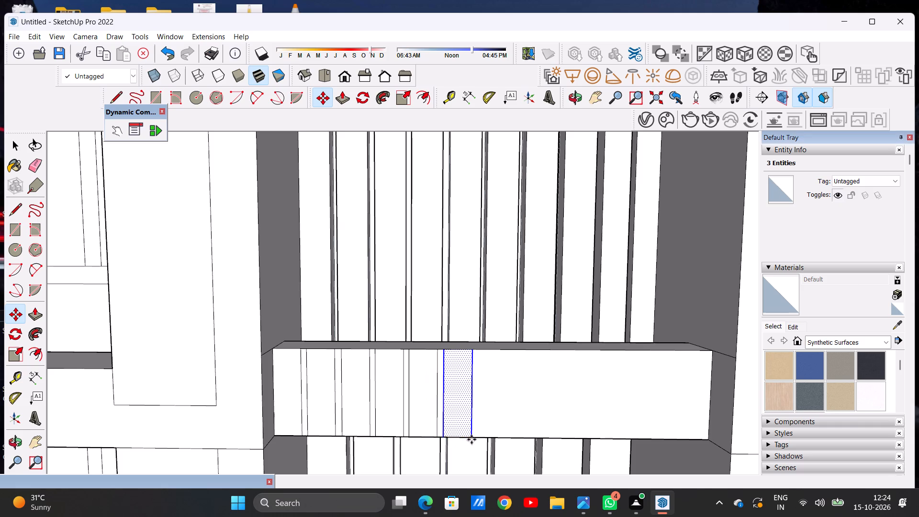
Place six more strip copies with similar narrow gaps, continuing from the middle to near the parapet's right end.
{"action": "left_click", "coordinate": [472, 439]}
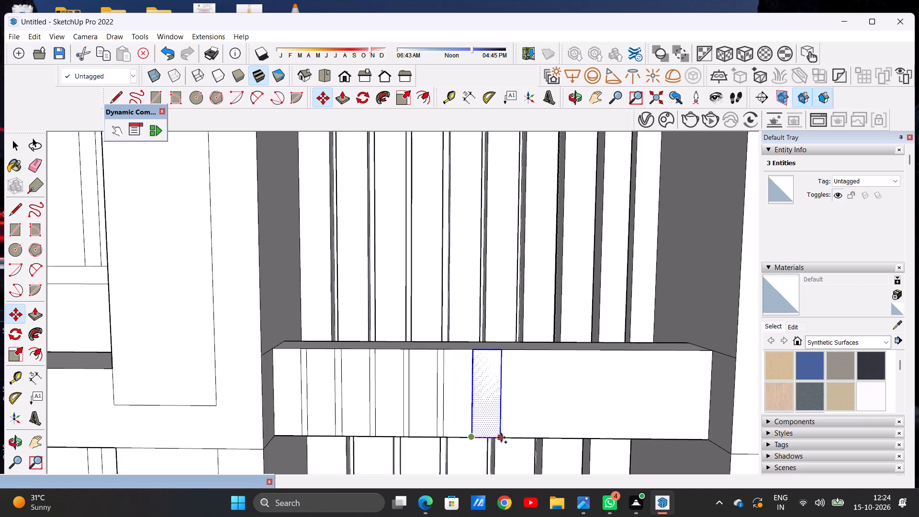
{"action": "left_click", "coordinate": [506, 438]}
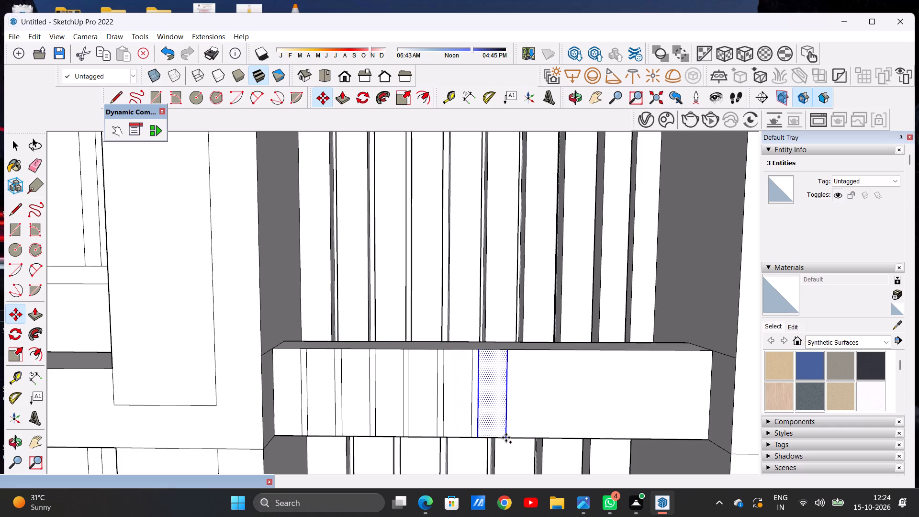
{"action": "left_click", "coordinate": [506, 438]}
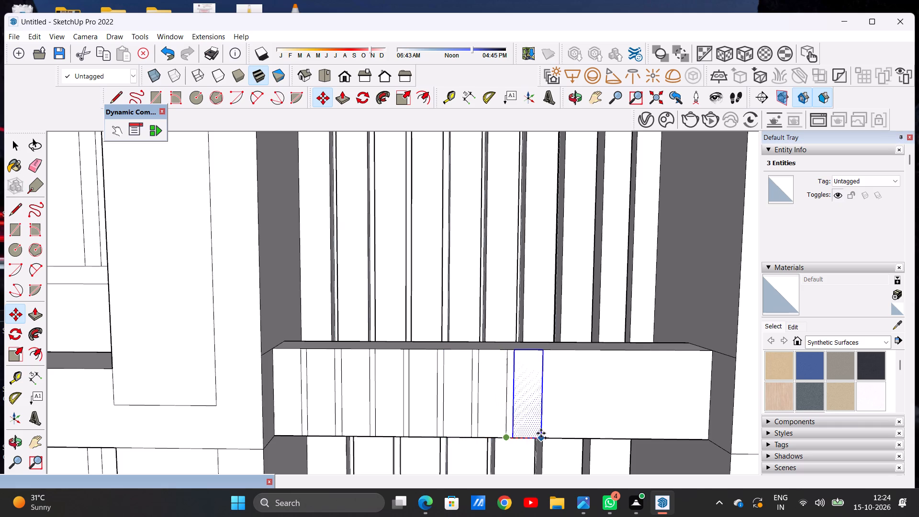
{"action": "left_click", "coordinate": [541, 433]}
{"action": "left_click", "coordinate": [541, 433]}
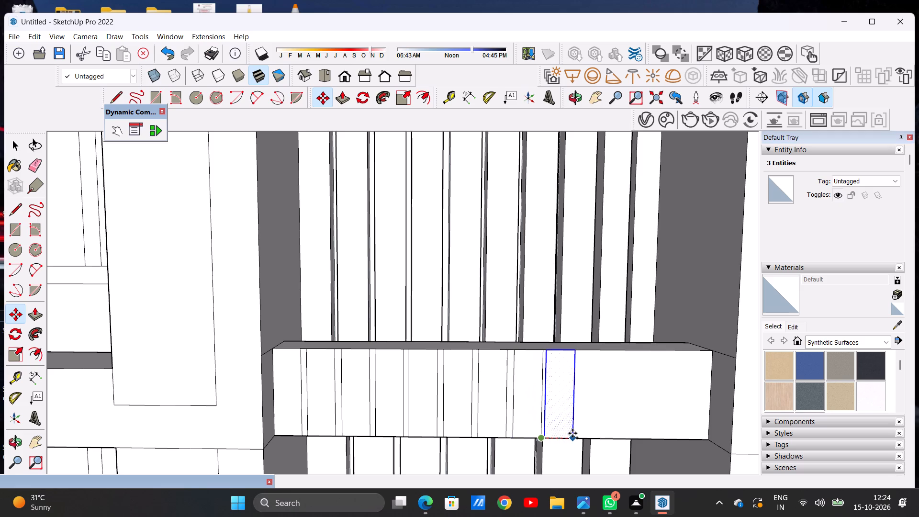
{"action": "left_click", "coordinate": [576, 434]}
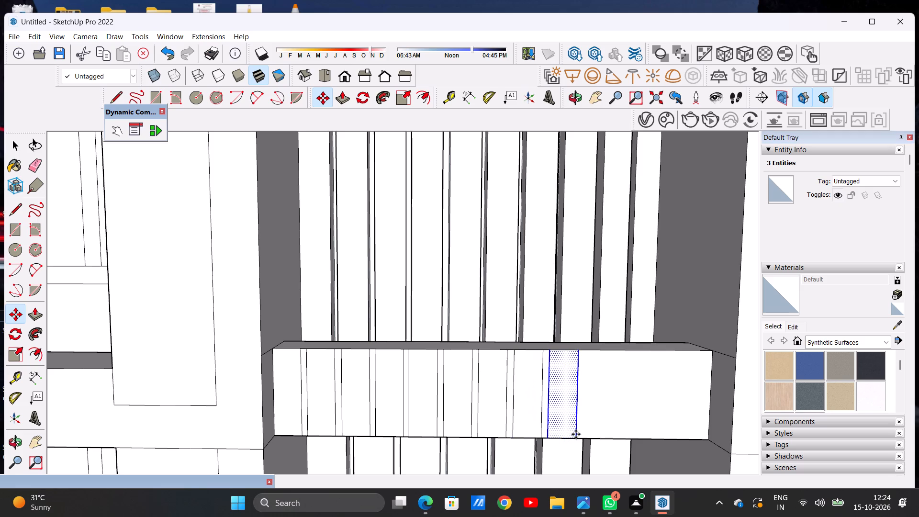
{"action": "left_click", "coordinate": [576, 434]}
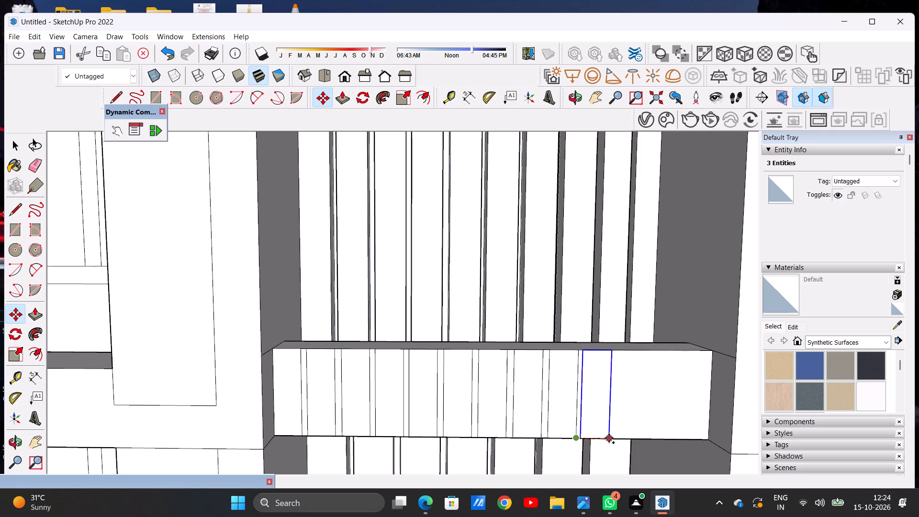
{"action": "left_click", "coordinate": [611, 438]}
{"action": "left_click", "coordinate": [611, 438]}
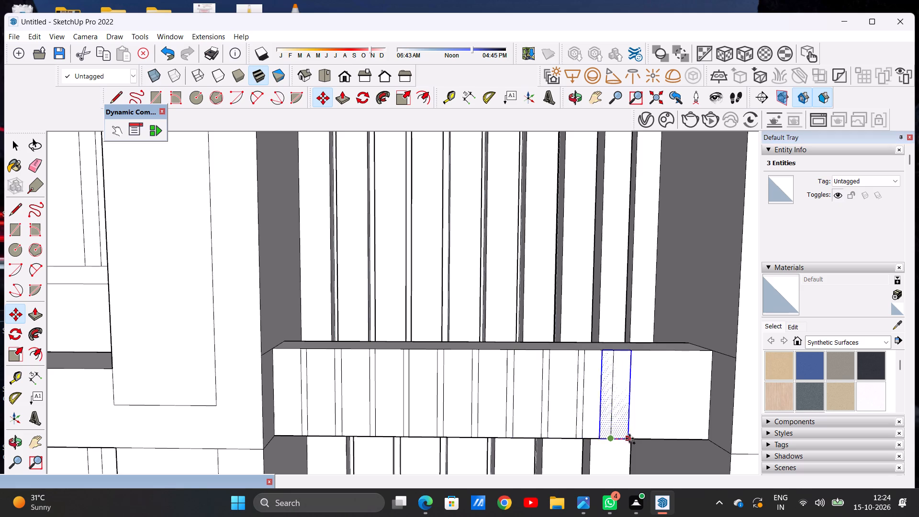
{"action": "double_click", "coordinate": [646, 438]}
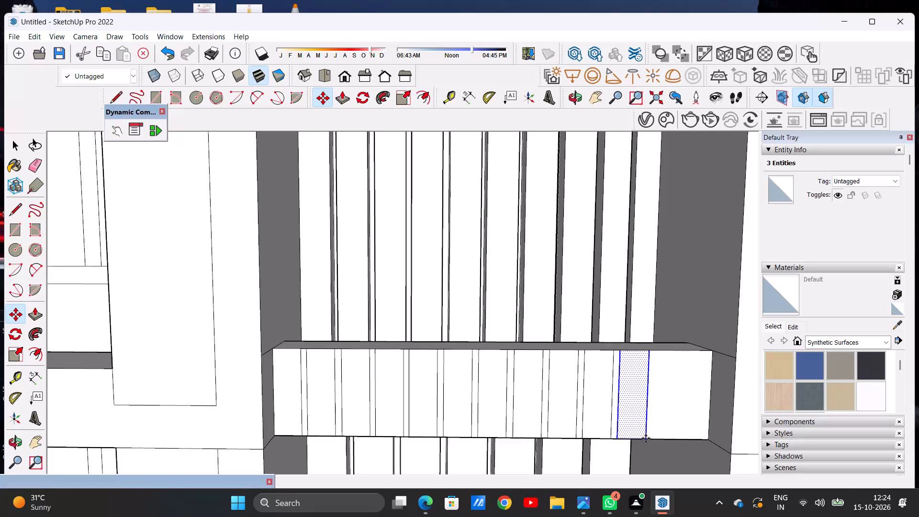
{"action": "left_click", "coordinate": [646, 438]}
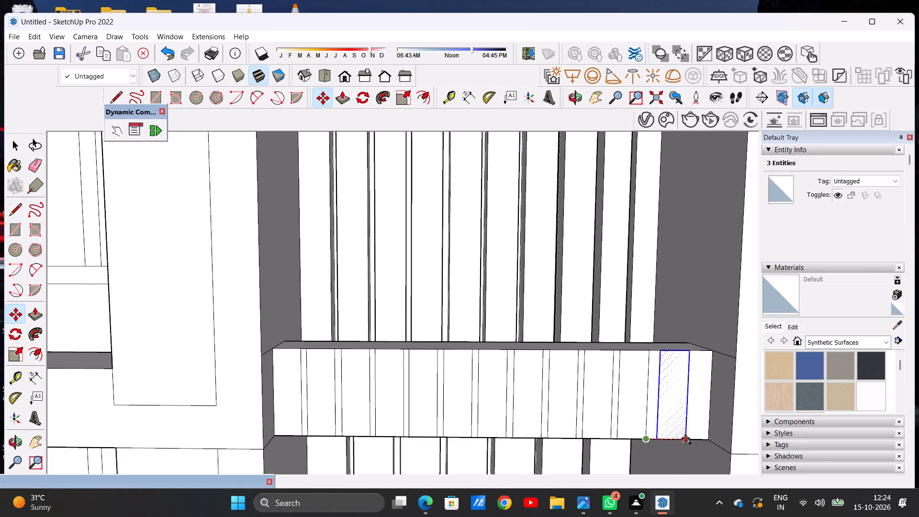
{"action": "scroll", "coordinate": [684, 438], "scroll_direction": "up", "scroll_amount": 7}
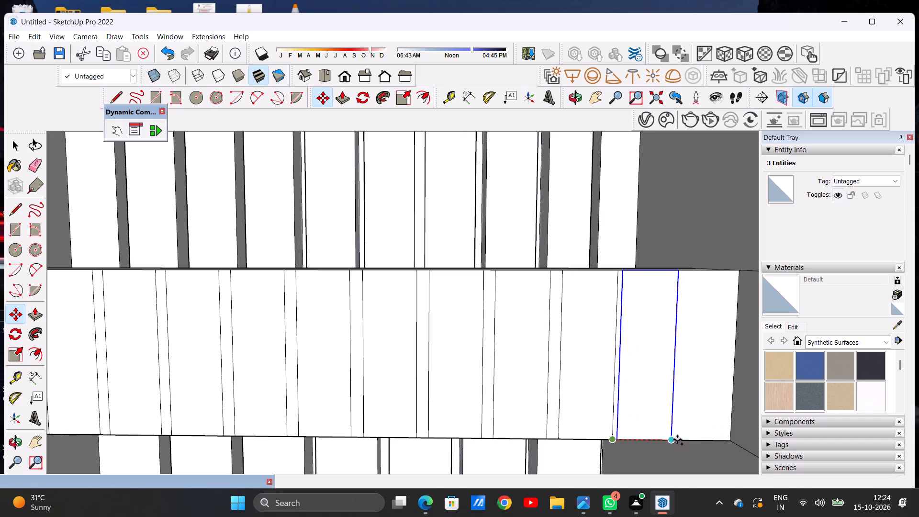
{"action": "left_click", "coordinate": [679, 439]}
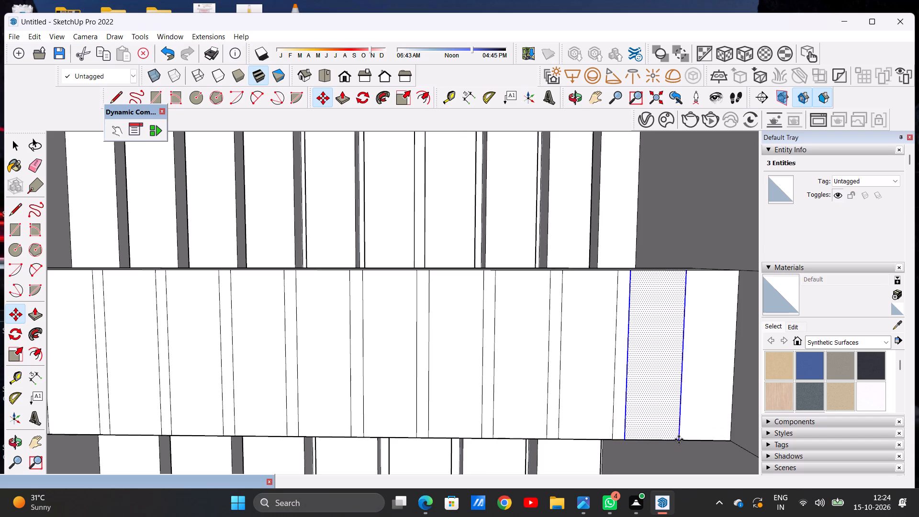
{"action": "key", "text": "space"}
{"action": "scroll", "coordinate": [585, 382], "scroll_direction": "down", "scroll_amount": 16}
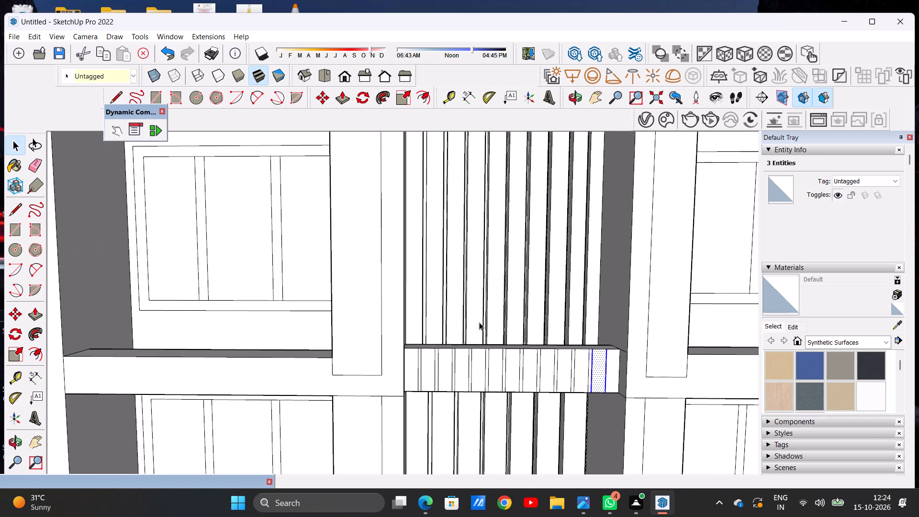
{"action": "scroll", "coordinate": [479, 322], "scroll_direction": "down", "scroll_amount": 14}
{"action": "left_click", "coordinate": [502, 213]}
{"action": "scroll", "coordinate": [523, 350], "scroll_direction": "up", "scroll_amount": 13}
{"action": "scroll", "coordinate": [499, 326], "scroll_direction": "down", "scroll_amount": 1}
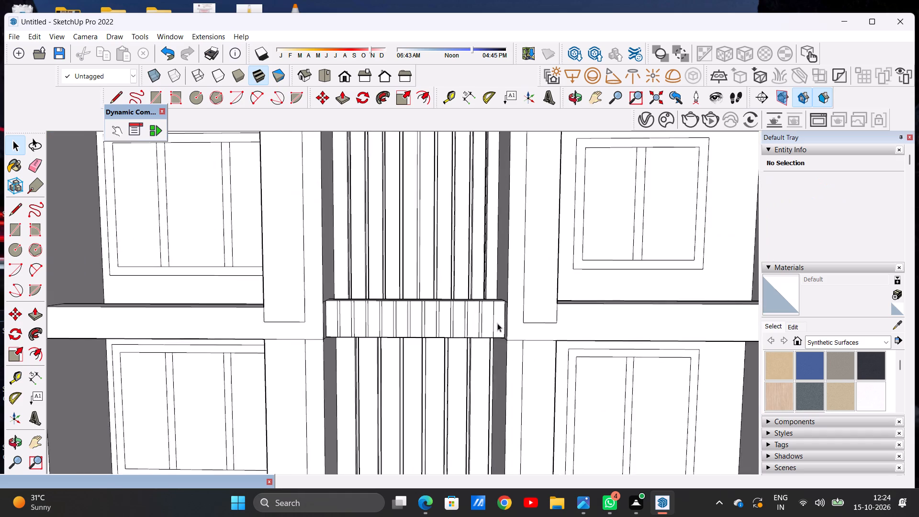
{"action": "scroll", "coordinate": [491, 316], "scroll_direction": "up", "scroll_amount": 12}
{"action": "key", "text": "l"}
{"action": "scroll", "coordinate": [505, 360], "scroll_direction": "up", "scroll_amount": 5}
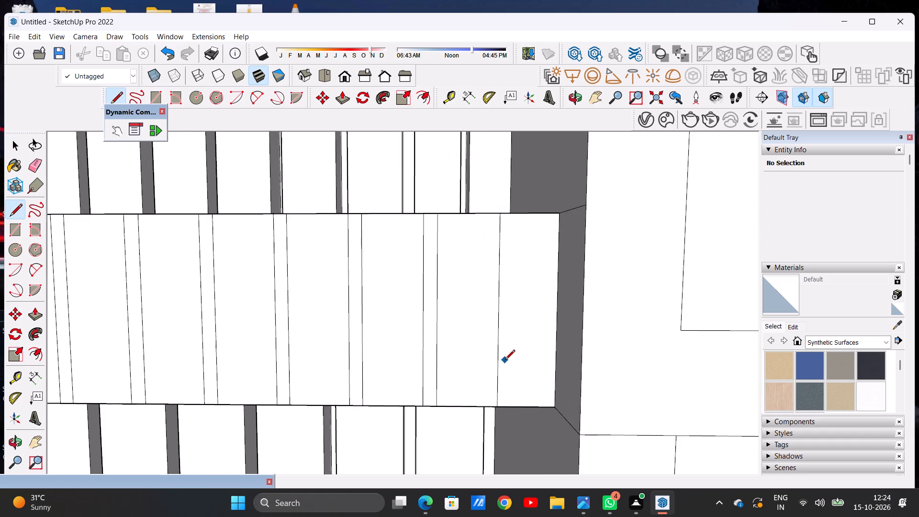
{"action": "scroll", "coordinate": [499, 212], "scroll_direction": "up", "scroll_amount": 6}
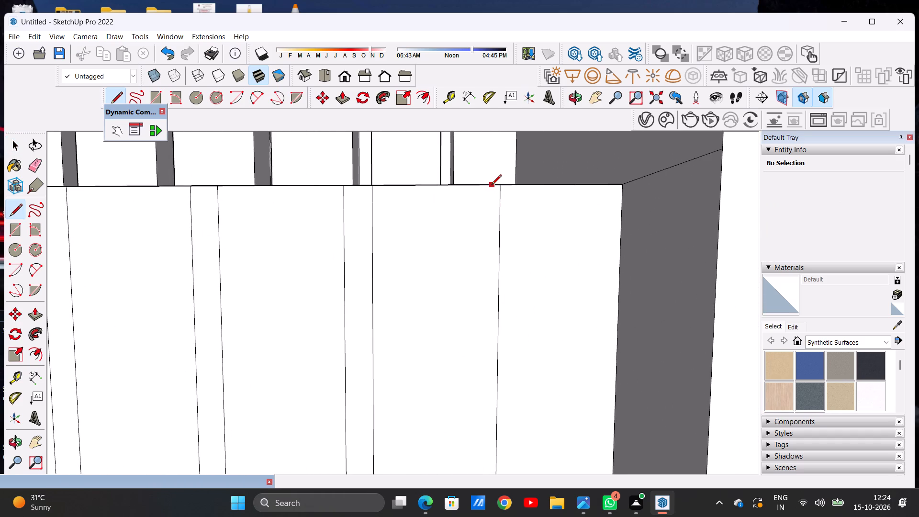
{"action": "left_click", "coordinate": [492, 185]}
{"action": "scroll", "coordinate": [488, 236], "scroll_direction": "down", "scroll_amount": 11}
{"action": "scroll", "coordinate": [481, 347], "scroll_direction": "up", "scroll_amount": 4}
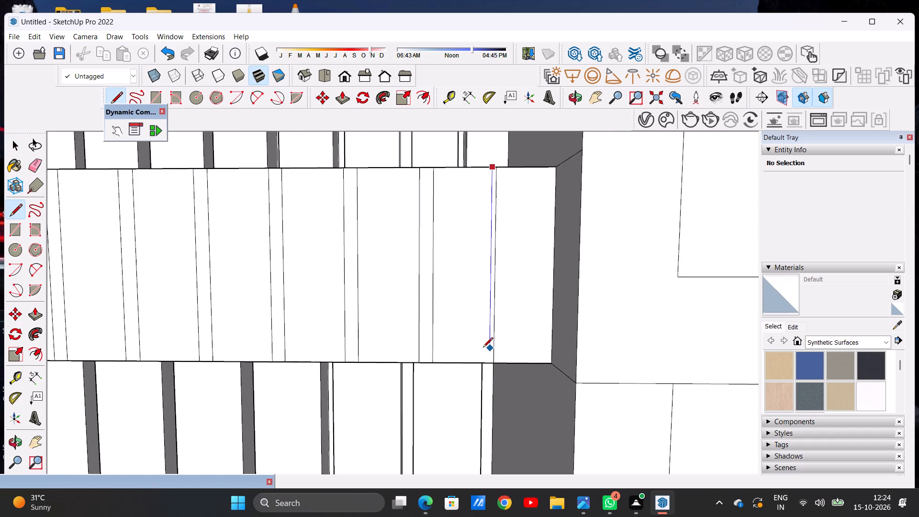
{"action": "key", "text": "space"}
Draw a full-height vertical line just inside the last copied strip's right edge, marking a narrow gap near the parapet's right end.
{"action": "type", "text": "l"}
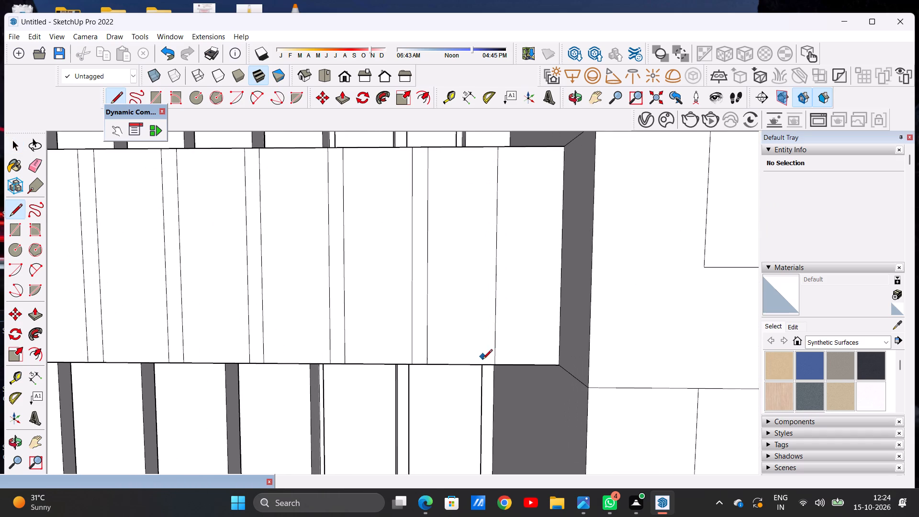
{"action": "scroll", "coordinate": [482, 360], "scroll_direction": "up", "scroll_amount": 3}
{"action": "left_click", "coordinate": [482, 365]}
{"action": "scroll", "coordinate": [484, 310], "scroll_direction": "down", "scroll_amount": 9}
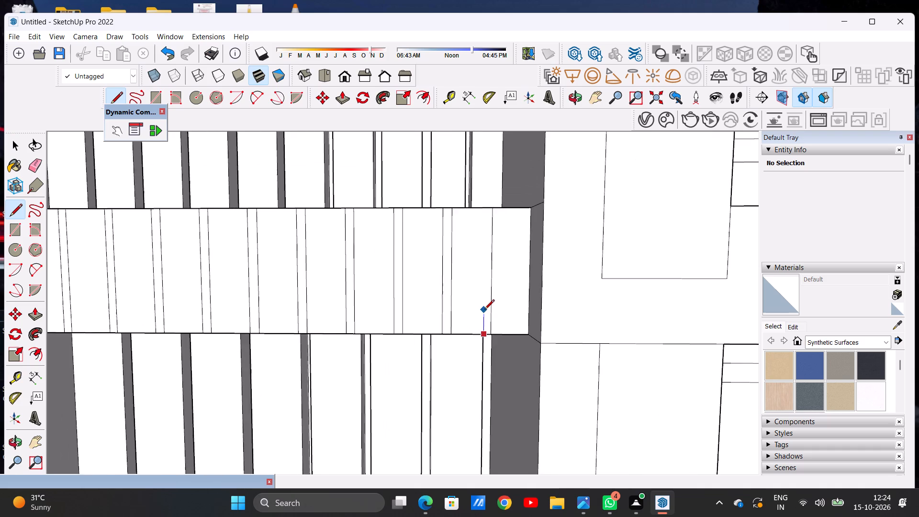
{"action": "scroll", "coordinate": [491, 216], "scroll_direction": "up", "scroll_amount": 5}
{"action": "scroll", "coordinate": [491, 216], "scroll_direction": "down", "scroll_amount": 1}
{"action": "left_click", "coordinate": [484, 205]}
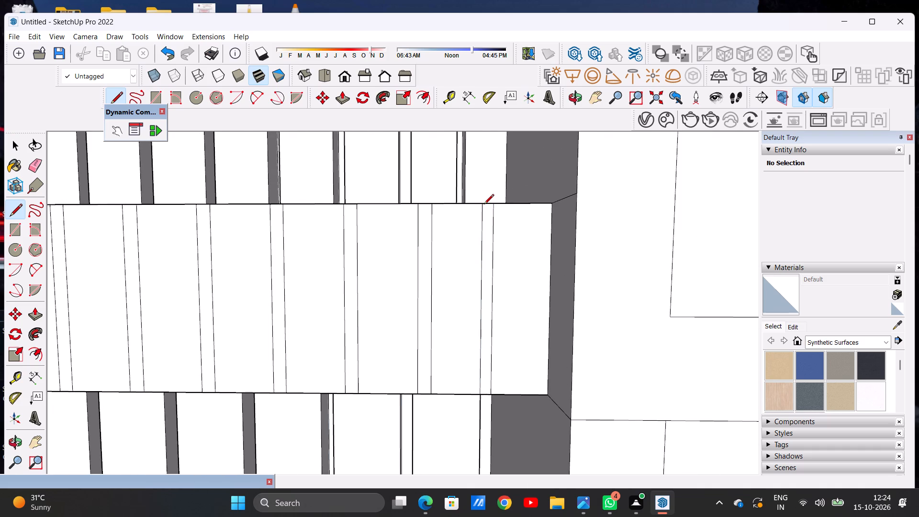
{"action": "key", "text": "space"}
Push/Pull the first strip at the left end of the central parapet forward until flush with the adjoining pillar's front face.
{"action": "scroll", "coordinate": [605, 216], "scroll_direction": "down", "scroll_amount": 20}
{"action": "scroll", "coordinate": [605, 216], "scroll_direction": "down", "scroll_amount": 2}
{"action": "middle_click_drag", "start_coordinate": [502, 262], "coordinate": [452, 292]}
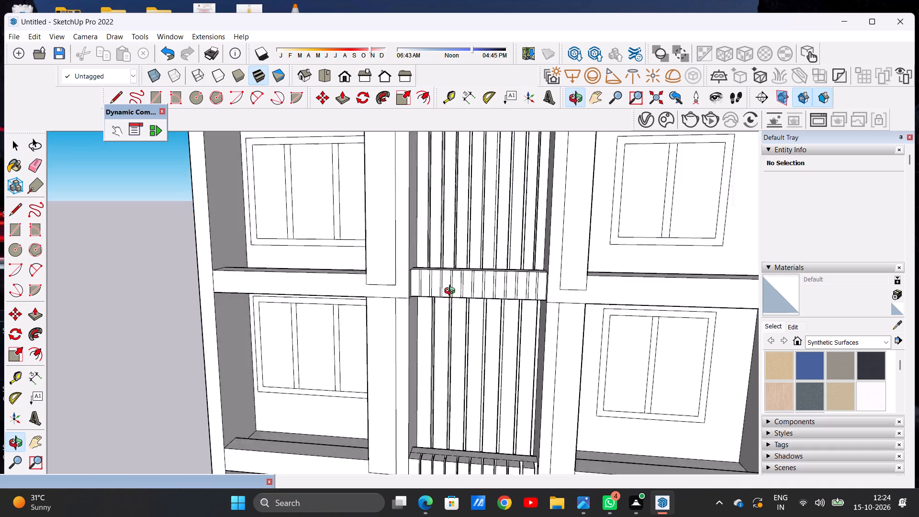
{"action": "middle_click_drag", "start_coordinate": [452, 292], "coordinate": [436, 383]}
{"action": "middle_click_drag", "start_coordinate": [423, 344], "coordinate": [399, 294]}
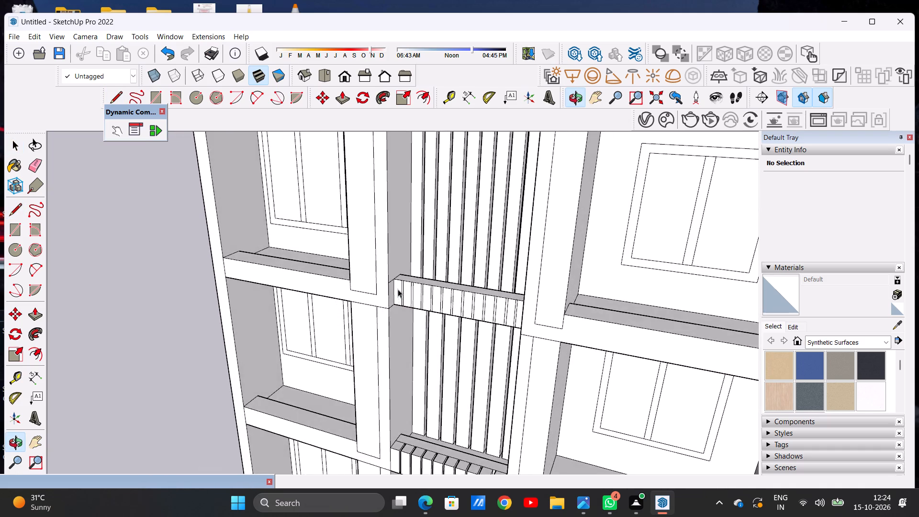
{"action": "scroll", "coordinate": [400, 289], "scroll_direction": "up", "scroll_amount": 12}
{"action": "key", "text": "p"}
{"action": "scroll", "coordinate": [401, 272], "scroll_direction": "up", "scroll_amount": 6}
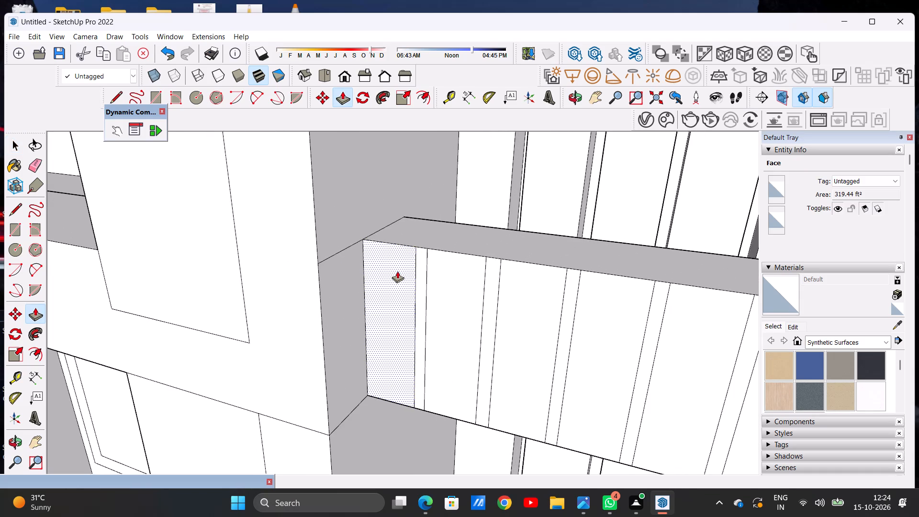
{"action": "left_click", "coordinate": [397, 271]}
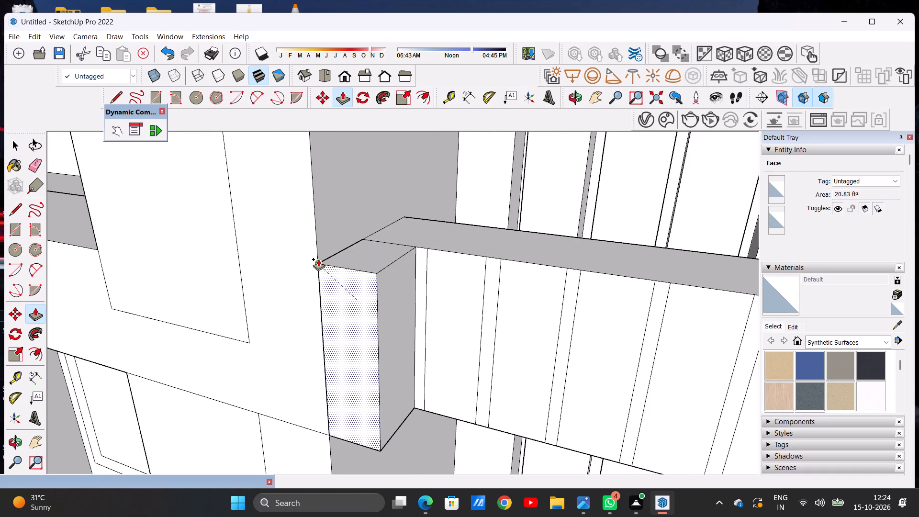
{"action": "left_click", "coordinate": [315, 261]}
Push/Pull the second, third and fourth parapet strips from the left forward to match the first strip's projection, leaving the gaps recessed.
{"action": "scroll", "coordinate": [397, 301], "scroll_direction": "down", "scroll_amount": 12}
{"action": "middle_click_drag", "start_coordinate": [414, 342], "coordinate": [431, 366]}
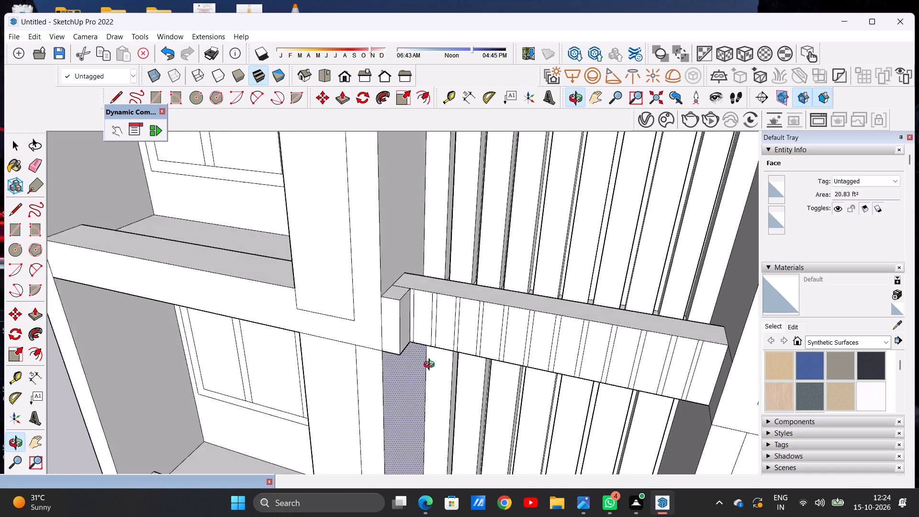
{"action": "middle_click_drag", "start_coordinate": [431, 366], "coordinate": [431, 394]}
{"action": "scroll", "coordinate": [433, 329], "scroll_direction": "up", "scroll_amount": 9}
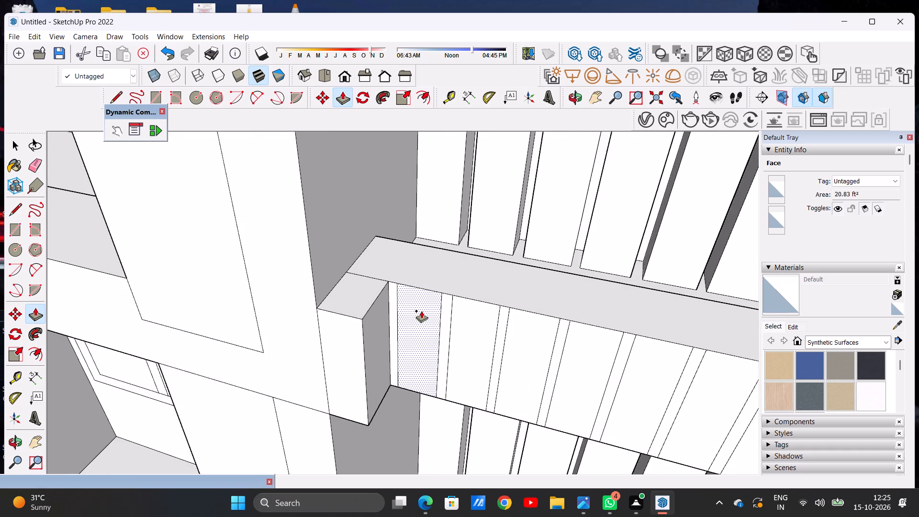
{"action": "left_click", "coordinate": [420, 302]}
{"action": "left_click", "coordinate": [351, 319]}
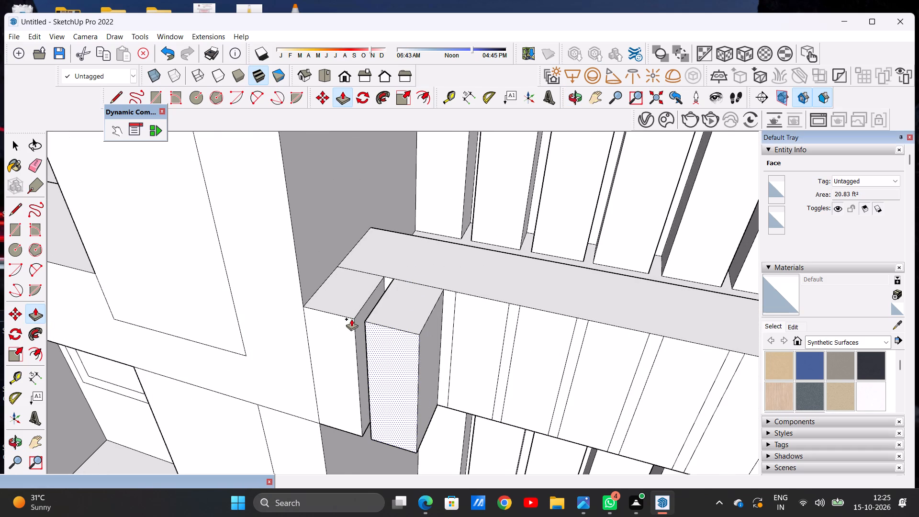
{"action": "left_click", "coordinate": [473, 316]}
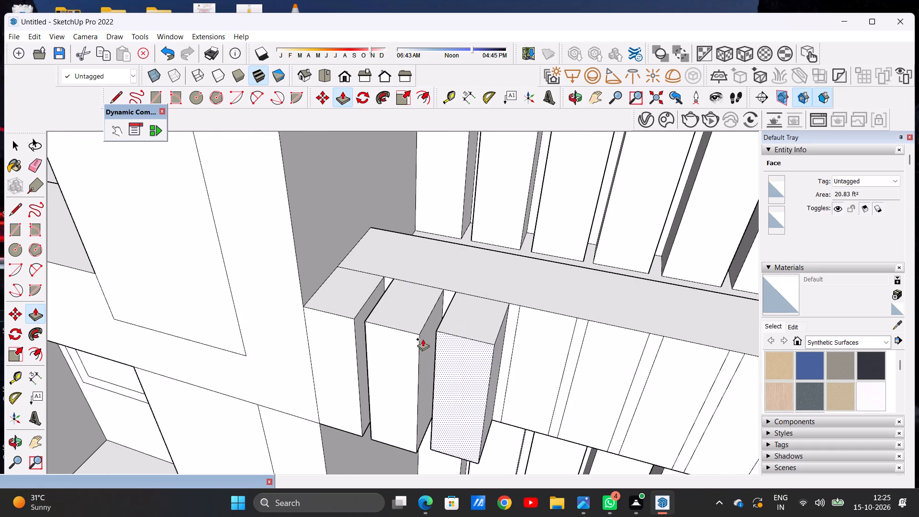
{"action": "left_click", "coordinate": [421, 338]}
{"action": "left_click", "coordinate": [529, 330]}
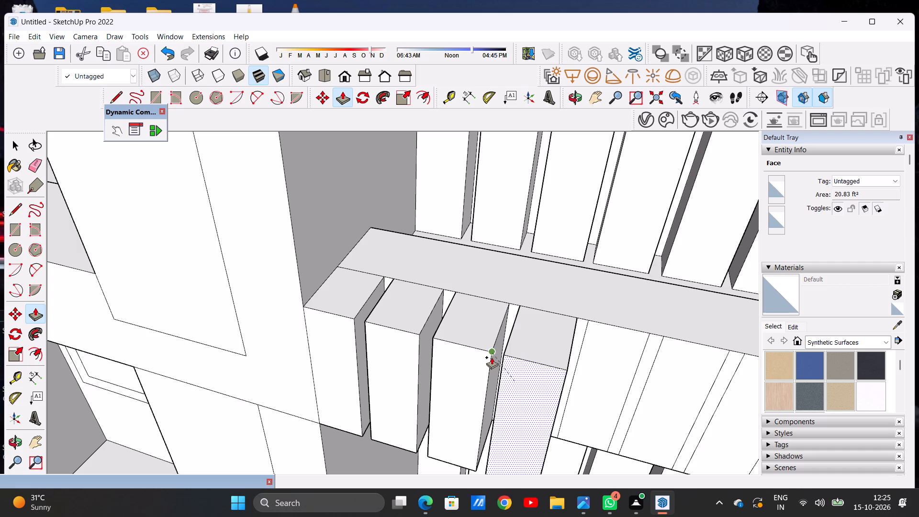
{"action": "left_click", "coordinate": [492, 357]}
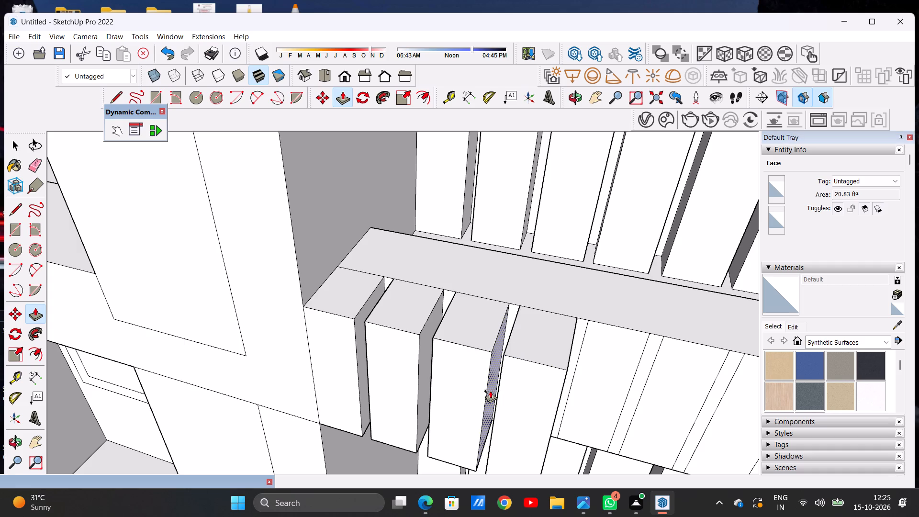
Push/Pull the fifth and sixth parapet strips from the left forward, level with the front of the projecting strips.
{"action": "scroll", "coordinate": [501, 384], "scroll_direction": "down", "scroll_amount": 9}
{"action": "scroll", "coordinate": [551, 360], "scroll_direction": "up", "scroll_amount": 8}
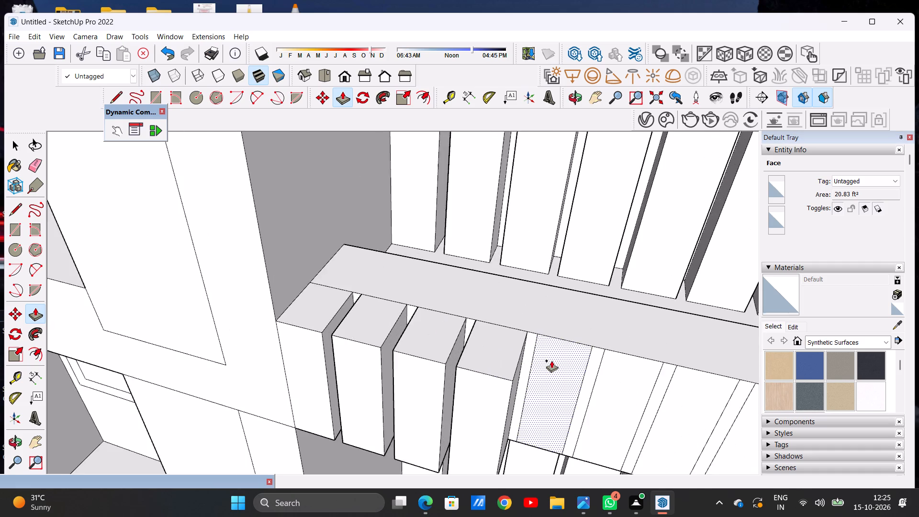
{"action": "scroll", "coordinate": [551, 360], "scroll_direction": "up", "scroll_amount": 6}
{"action": "left_click", "coordinate": [551, 360]}
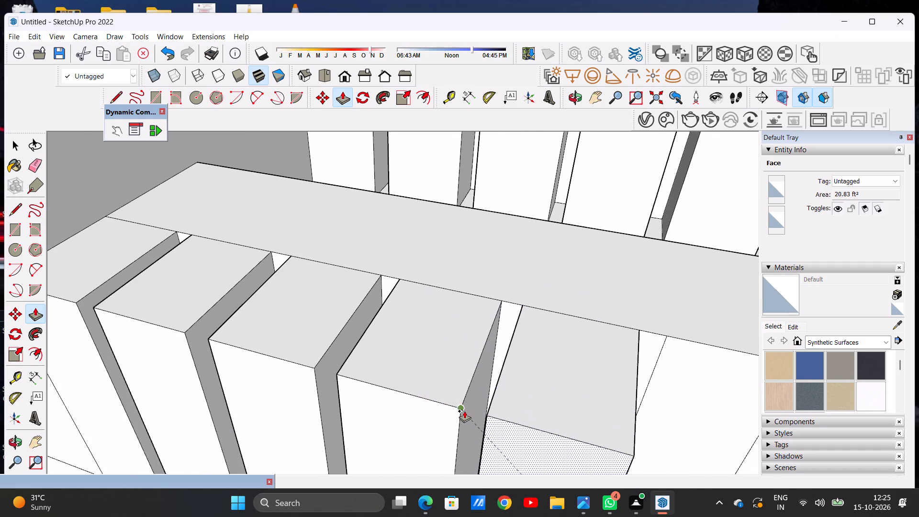
{"action": "left_click", "coordinate": [463, 409]}
{"action": "scroll", "coordinate": [530, 368], "scroll_direction": "down", "scroll_amount": 6}
{"action": "scroll", "coordinate": [513, 331], "scroll_direction": "down", "scroll_amount": 14}
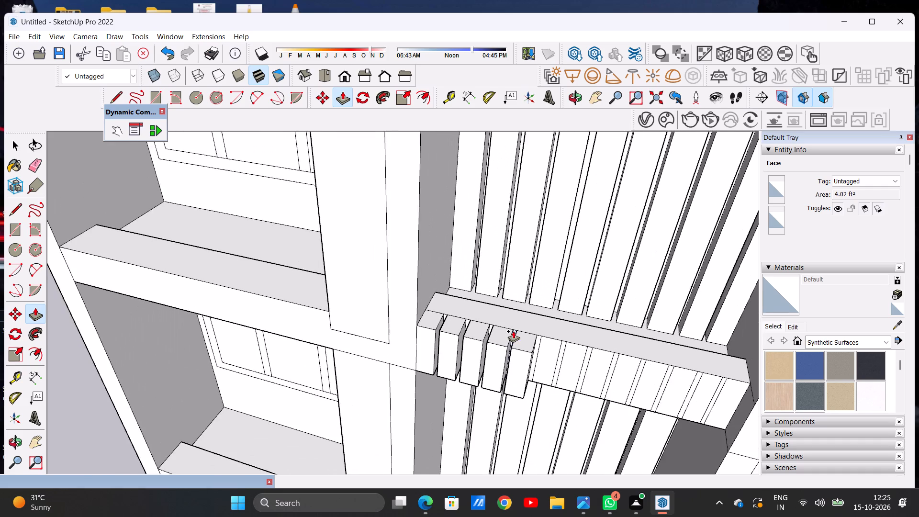
{"action": "scroll", "coordinate": [522, 337], "scroll_direction": "down", "scroll_amount": 2}
{"action": "scroll", "coordinate": [527, 354], "scroll_direction": "up", "scroll_amount": 13}
{"action": "scroll", "coordinate": [564, 336], "scroll_direction": "up", "scroll_amount": 7}
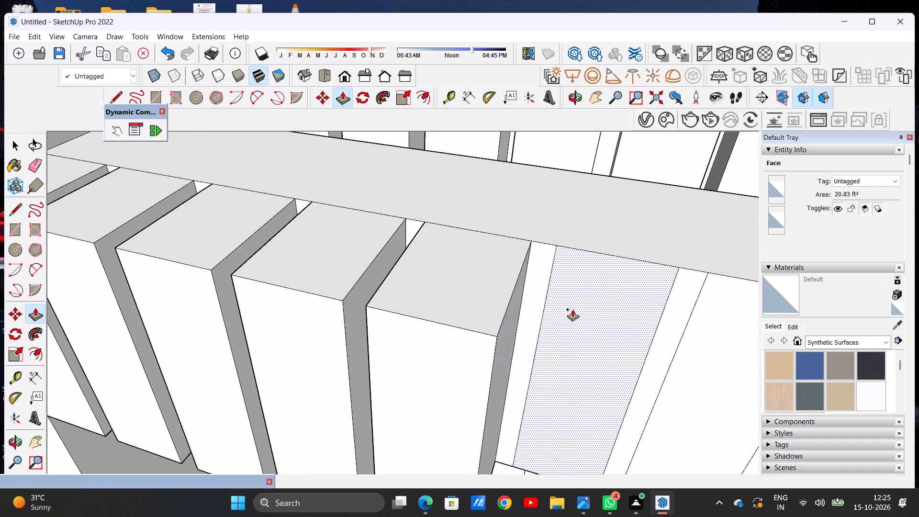
{"action": "left_click", "coordinate": [572, 309]}
{"action": "left_click", "coordinate": [497, 339]}
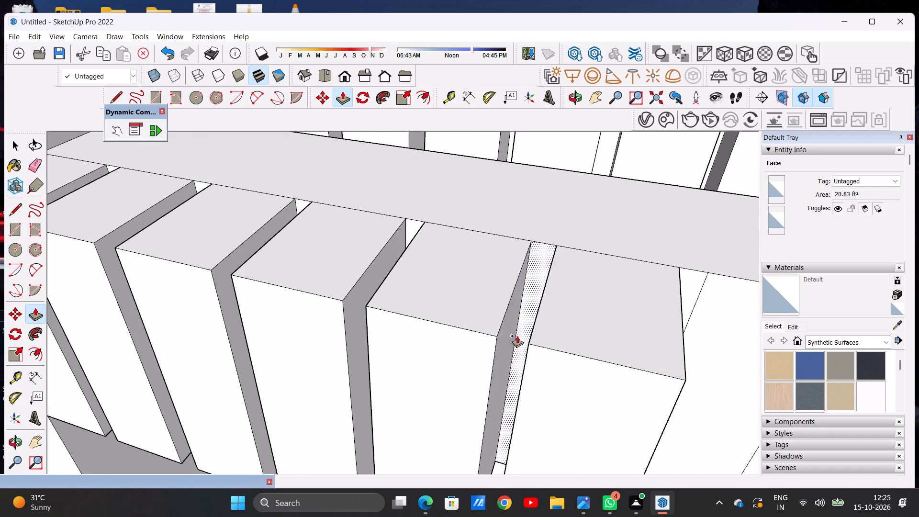
Push/Pull the seventh and eighth parapet strips from the left forward to the same projection as their neighbours.
{"action": "scroll", "coordinate": [517, 336], "scroll_direction": "down", "scroll_amount": 16}
{"action": "scroll", "coordinate": [549, 311], "scroll_direction": "up", "scroll_amount": 15}
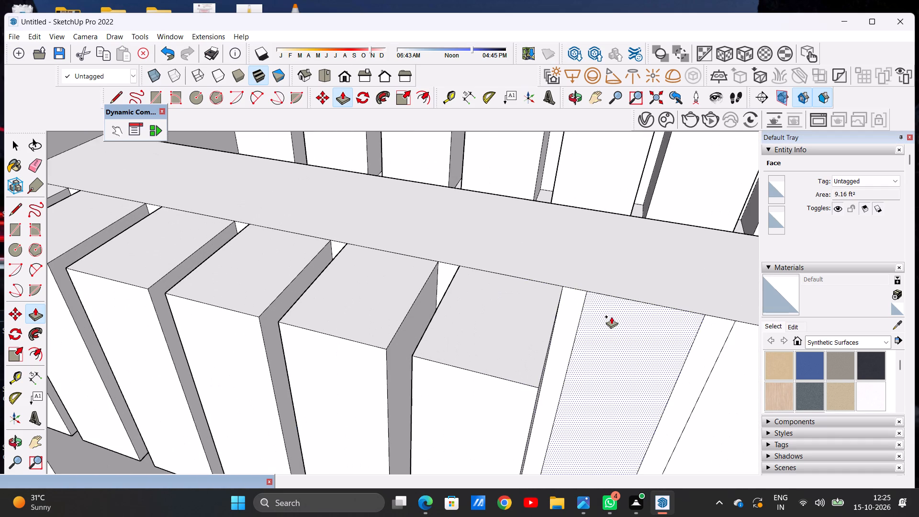
{"action": "left_click", "coordinate": [612, 316]}
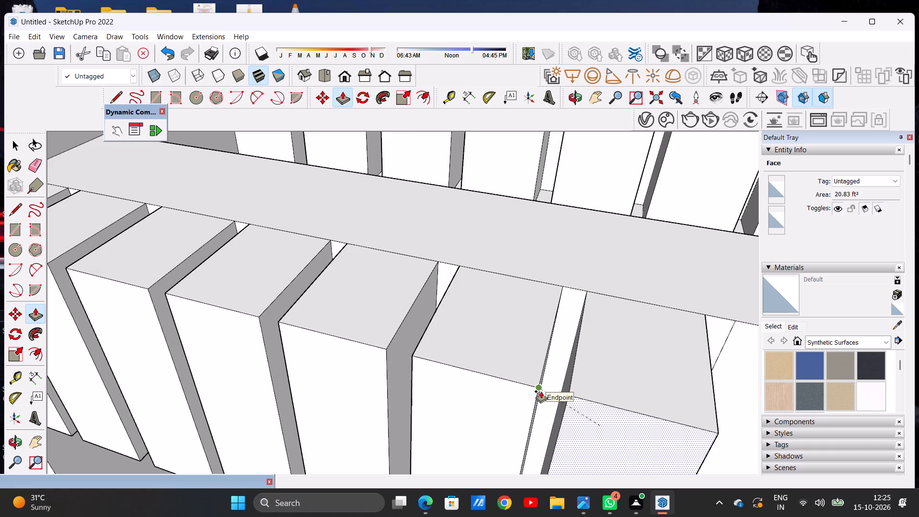
{"action": "left_click", "coordinate": [541, 391]}
{"action": "scroll", "coordinate": [503, 370], "scroll_direction": "down", "scroll_amount": 15}
{"action": "scroll", "coordinate": [515, 341], "scroll_direction": "up", "scroll_amount": 1}
{"action": "scroll", "coordinate": [496, 341], "scroll_direction": "down", "scroll_amount": 11}
{"action": "middle_click_drag", "start_coordinate": [553, 391], "coordinate": [553, 382]}
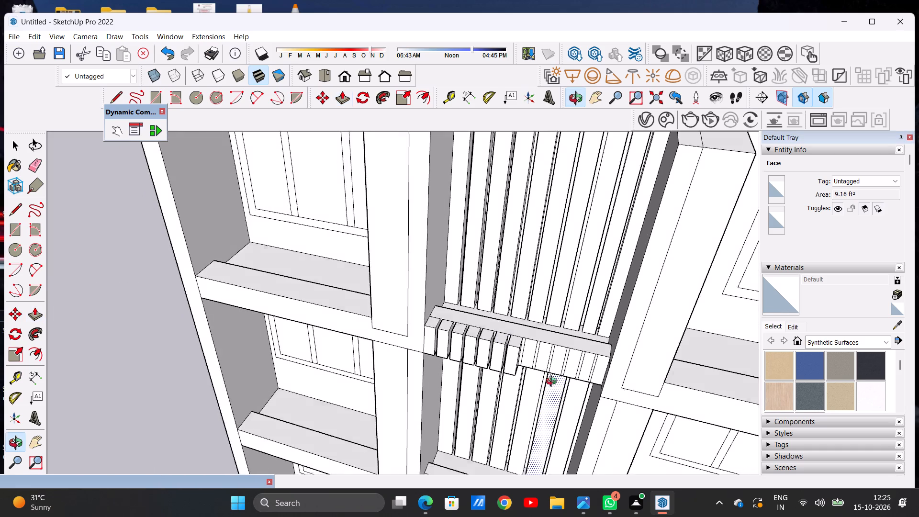
{"action": "middle_click_drag", "start_coordinate": [553, 382], "coordinate": [546, 327]}
{"action": "scroll", "coordinate": [534, 303], "scroll_direction": "up", "scroll_amount": 12}
{"action": "left_click", "coordinate": [522, 296]}
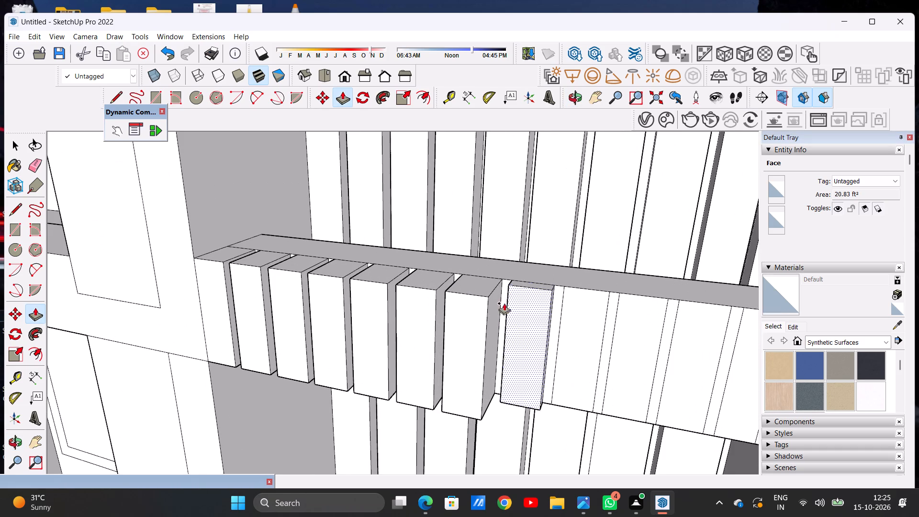
{"action": "left_click", "coordinate": [490, 300]}
Push/Pull the ninth and tenth parapet strips from the left forward, aligned with the front corner of the preceding strips.
{"action": "scroll", "coordinate": [496, 318], "scroll_direction": "down", "scroll_amount": 2}
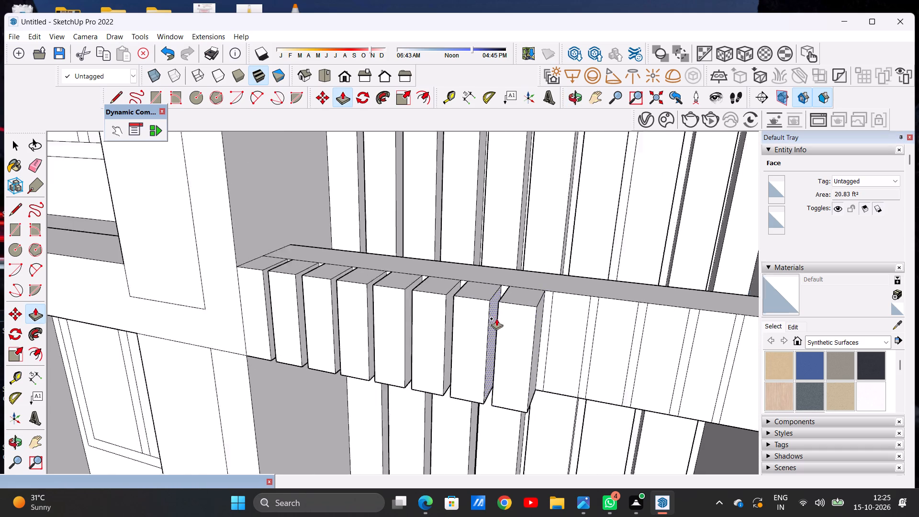
{"action": "scroll", "coordinate": [496, 318], "scroll_direction": "down", "scroll_amount": 4}
{"action": "scroll", "coordinate": [555, 303], "scroll_direction": "up", "scroll_amount": 7}
{"action": "left_click", "coordinate": [533, 310]}
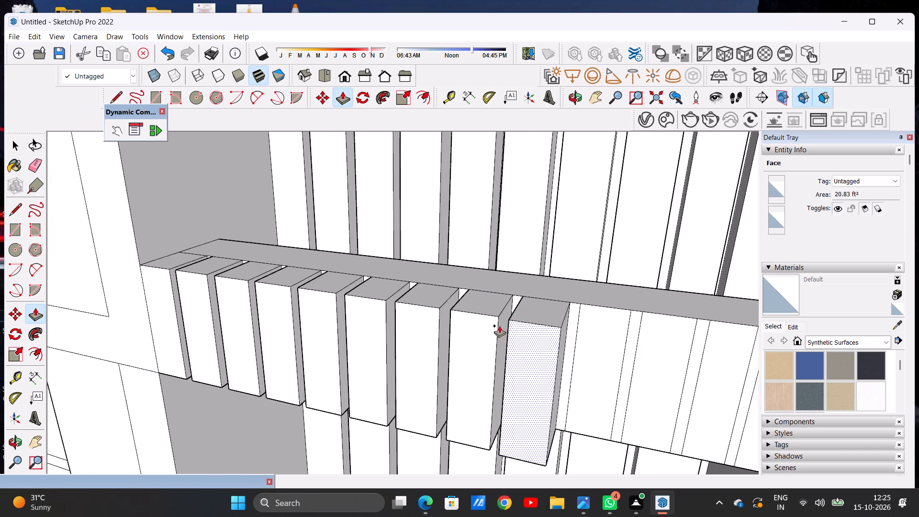
{"action": "left_click", "coordinate": [497, 322]}
{"action": "scroll", "coordinate": [528, 335], "scroll_direction": "down", "scroll_amount": 8}
{"action": "scroll", "coordinate": [555, 325], "scroll_direction": "up", "scroll_amount": 8}
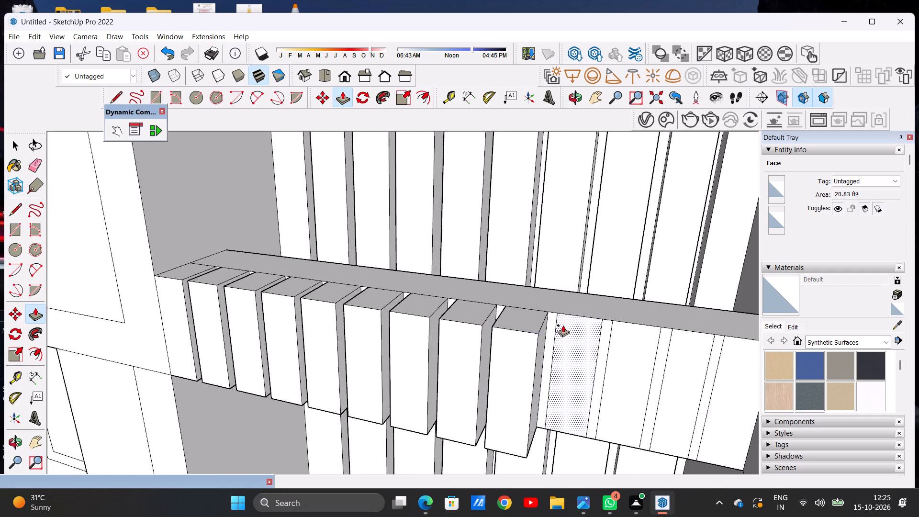
{"action": "scroll", "coordinate": [563, 325], "scroll_direction": "up", "scroll_amount": 4}
{"action": "left_click", "coordinate": [572, 325]}
{"action": "left_click", "coordinate": [508, 344]}
Push/Pull the eleventh parapet strip from the left forward, level with the tenth strip's front face.
{"action": "scroll", "coordinate": [554, 344], "scroll_direction": "down", "scroll_amount": 4}
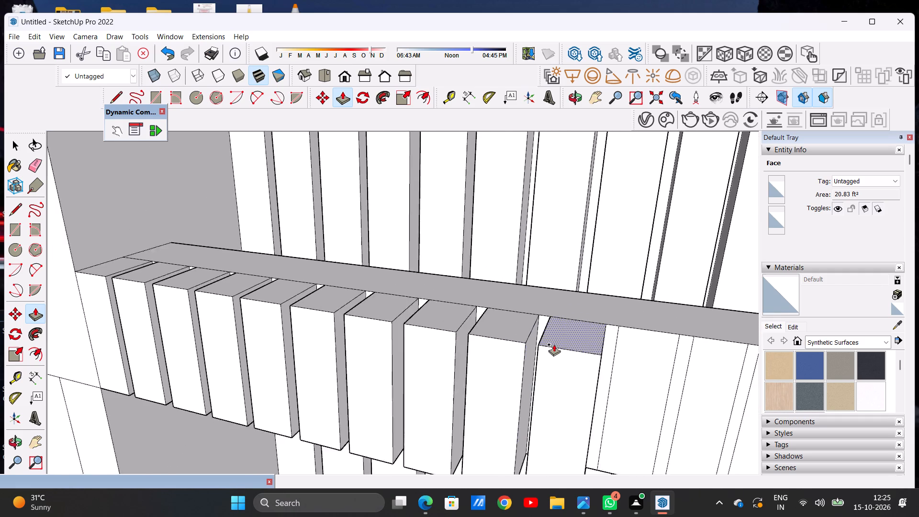
{"action": "scroll", "coordinate": [554, 344], "scroll_direction": "down", "scroll_amount": 8}
{"action": "scroll", "coordinate": [606, 340], "scroll_direction": "up", "scroll_amount": 13}
{"action": "left_click", "coordinate": [590, 341]}
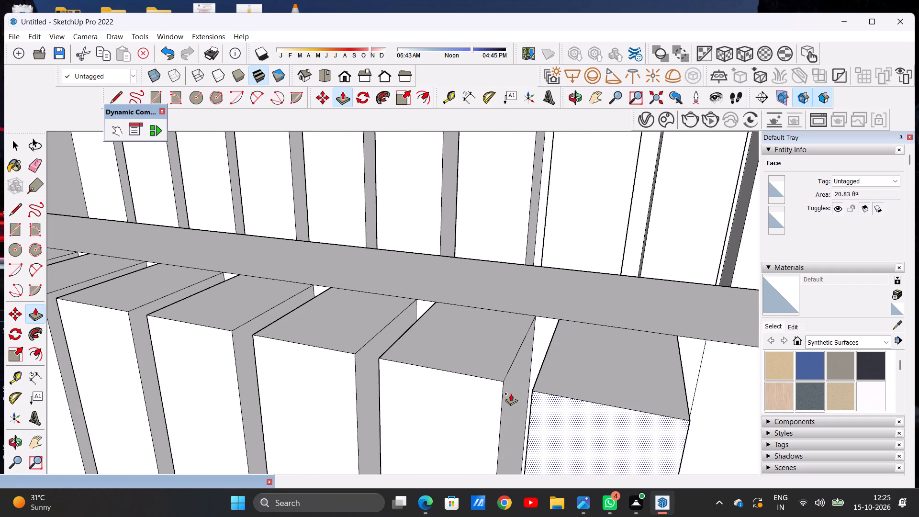
{"action": "left_click", "coordinate": [504, 382]}
Push/Pull the twelfth parapet strip from the left forward, level with the front corner of the eleventh strip.
{"action": "scroll", "coordinate": [568, 371], "scroll_direction": "down", "scroll_amount": 10}
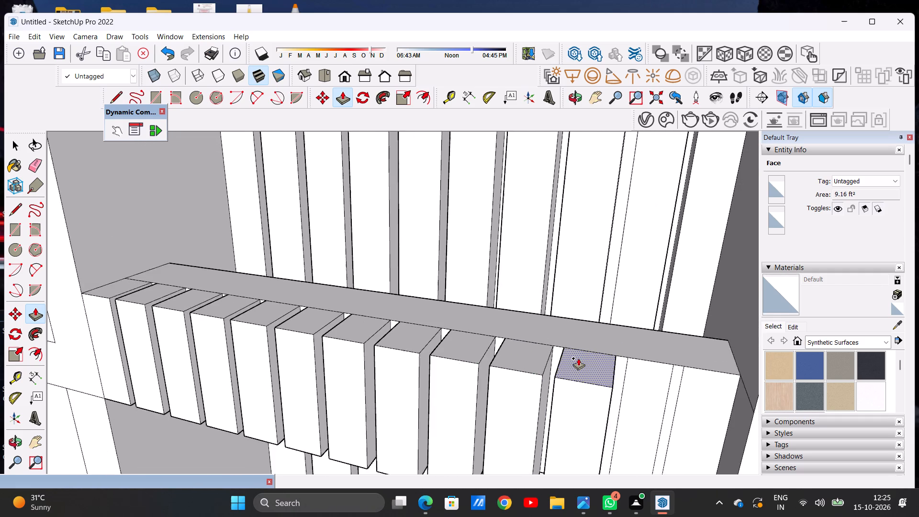
{"action": "scroll", "coordinate": [578, 358], "scroll_direction": "down", "scroll_amount": 6}
{"action": "middle_click_drag", "start_coordinate": [551, 404], "coordinate": [648, 399]}
{"action": "scroll", "coordinate": [639, 348], "scroll_direction": "up", "scroll_amount": 8}
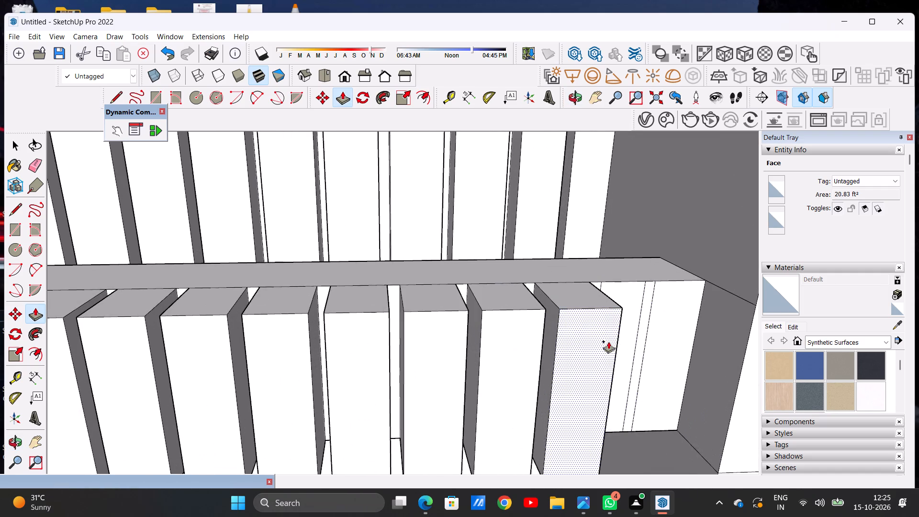
{"action": "middle_click_drag", "start_coordinate": [605, 337], "coordinate": [608, 379]}
{"action": "scroll", "coordinate": [632, 333], "scroll_direction": "up", "scroll_amount": 13}
{"action": "left_click", "coordinate": [613, 323]}
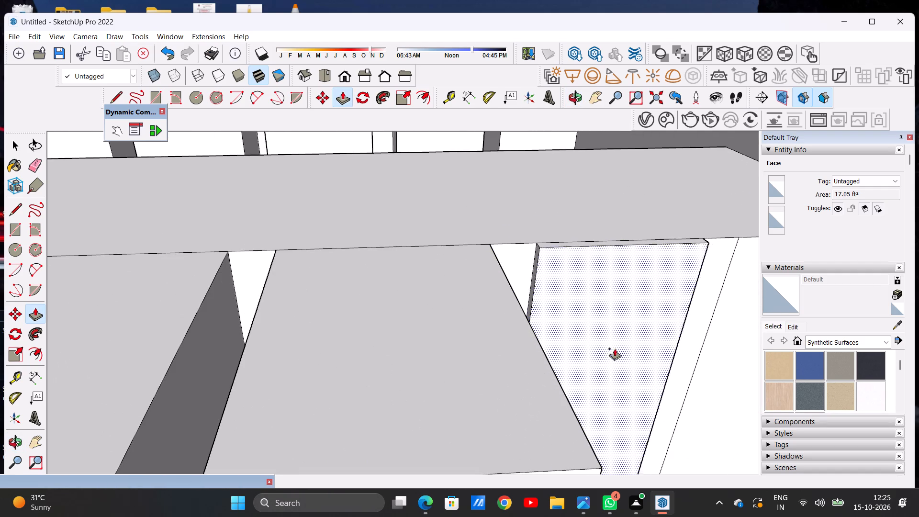
{"action": "scroll", "coordinate": [612, 357], "scroll_direction": "down", "scroll_amount": 15}
{"action": "scroll", "coordinate": [613, 381], "scroll_direction": "up", "scroll_amount": 6}
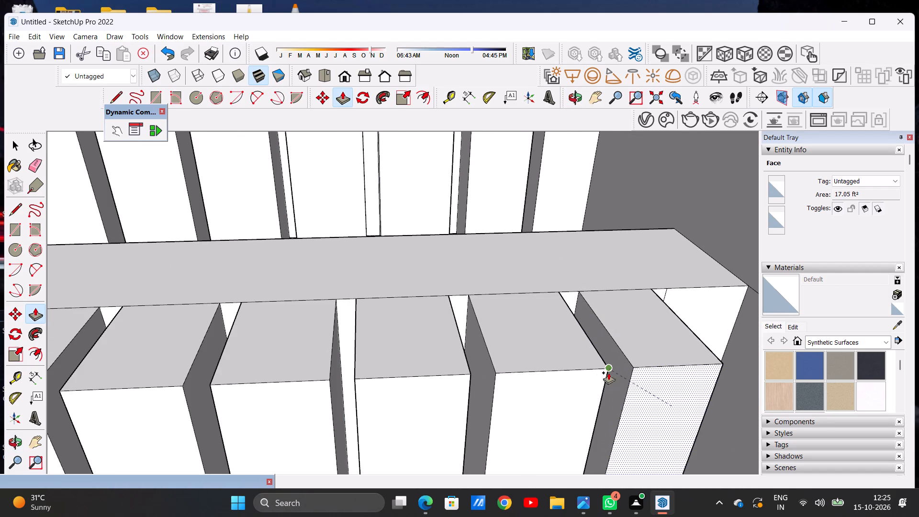
{"action": "left_click", "coordinate": [607, 371]}
Push/Pull the last parapet strip, beside the right pillar, forward to align with the neighbouring projecting strips.
{"action": "scroll", "coordinate": [560, 367], "scroll_direction": "down", "scroll_amount": 16}
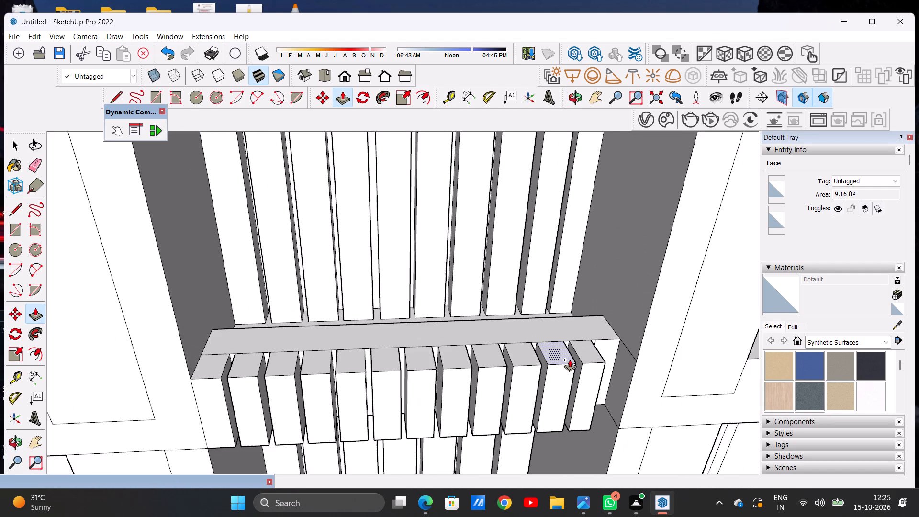
{"action": "scroll", "coordinate": [570, 360], "scroll_direction": "down", "scroll_amount": 7}
{"action": "middle_click_drag", "start_coordinate": [587, 393], "coordinate": [526, 344]}
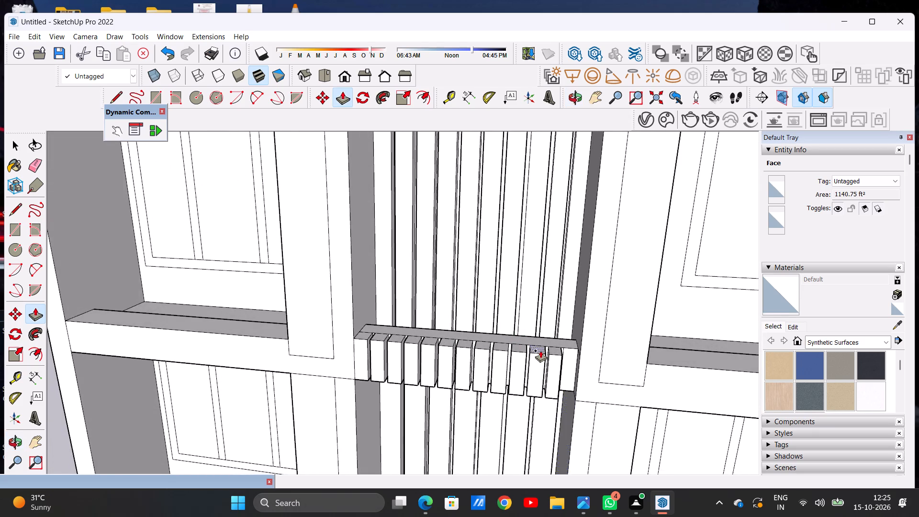
{"action": "scroll", "coordinate": [547, 349], "scroll_direction": "up", "scroll_amount": 13}
{"action": "left_click", "coordinate": [585, 342]}
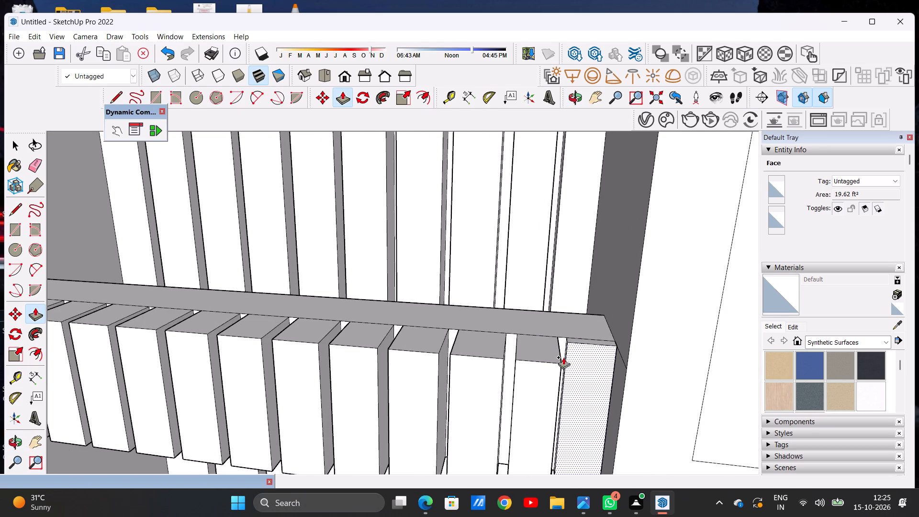
{"action": "left_click", "coordinate": [559, 366]}
{"action": "key", "text": "space"}
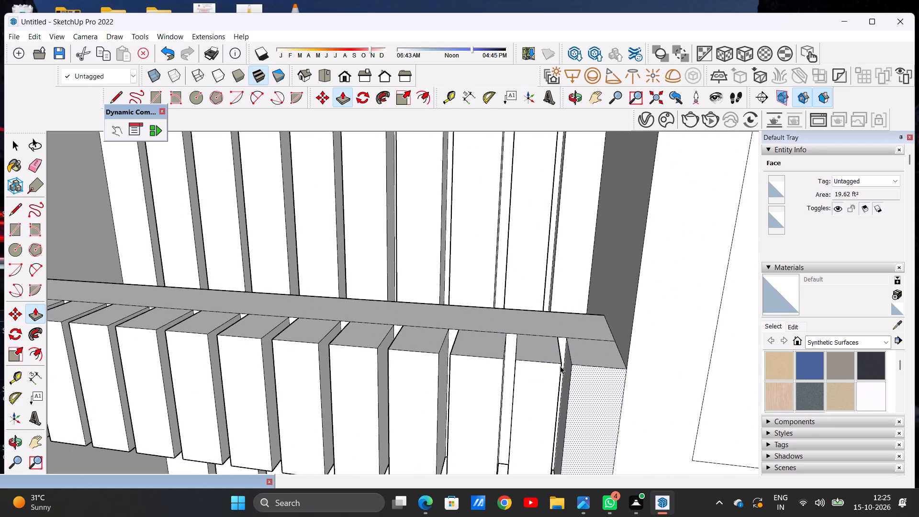
Examine the whole tower elevation and the stacked central parapets from the front and from above.
{"action": "scroll", "coordinate": [610, 369], "scroll_direction": "down", "scroll_amount": 19}
{"action": "middle_click_drag", "start_coordinate": [511, 387], "coordinate": [530, 346]}
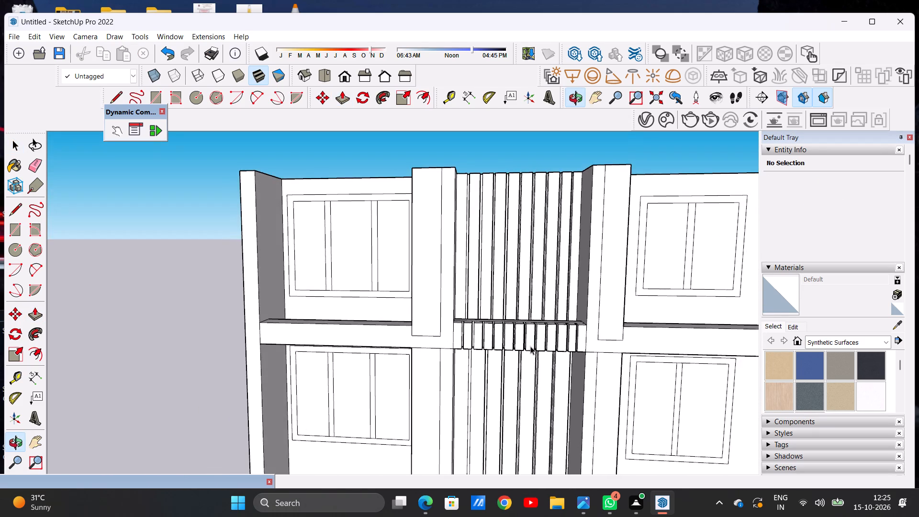
{"action": "scroll", "coordinate": [502, 351], "scroll_direction": "down", "scroll_amount": 20}
{"action": "scroll", "coordinate": [502, 351], "scroll_direction": "down", "scroll_amount": 4}
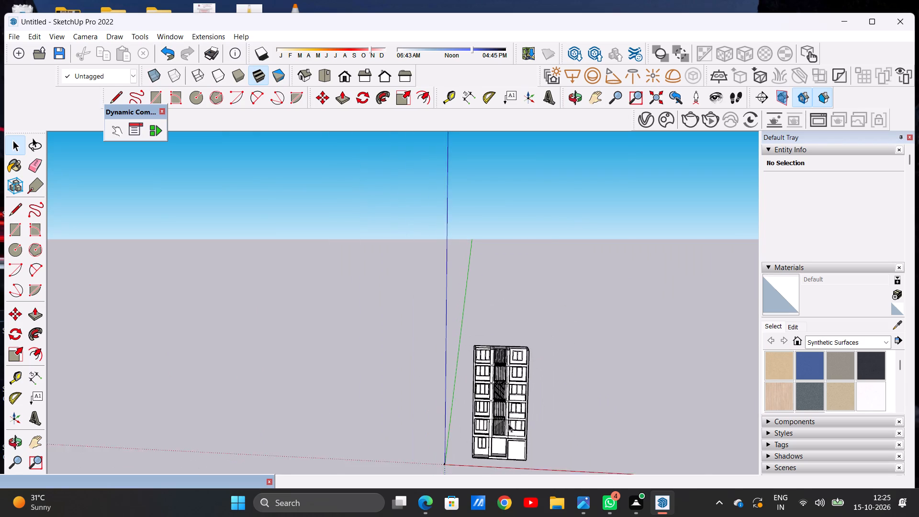
{"action": "scroll", "coordinate": [508, 424], "scroll_direction": "down", "scroll_amount": 2}
{"action": "scroll", "coordinate": [496, 433], "scroll_direction": "up", "scroll_amount": 9}
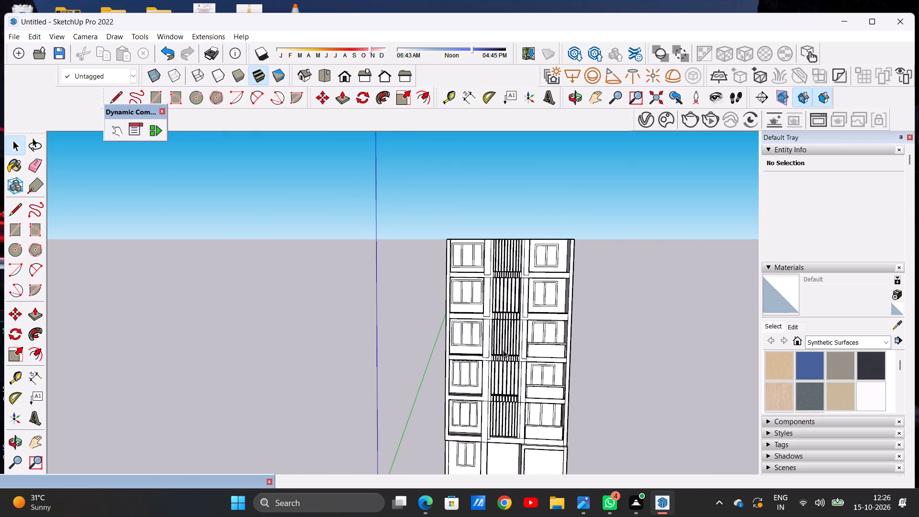
{"action": "scroll", "coordinate": [510, 267], "scroll_direction": "down", "scroll_amount": 4}
{"action": "scroll", "coordinate": [510, 255], "scroll_direction": "up", "scroll_amount": 6}
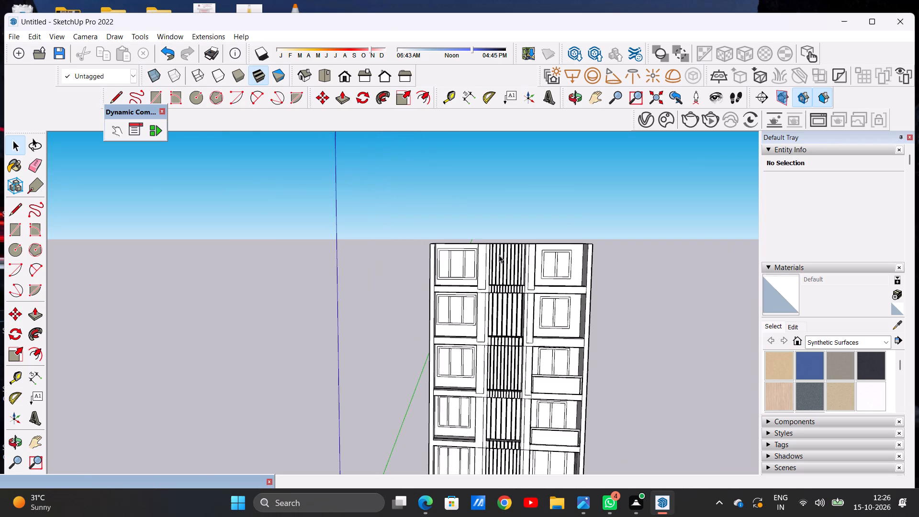
{"action": "middle_click_drag", "start_coordinate": [495, 252], "coordinate": [499, 363]}
{"action": "scroll", "coordinate": [499, 363], "scroll_direction": "up", "scroll_amount": 1}
{"action": "scroll", "coordinate": [453, 336], "scroll_direction": "down", "scroll_amount": 5}
{"action": "scroll", "coordinate": [471, 300], "scroll_direction": "up", "scroll_amount": 9}
{"action": "scroll", "coordinate": [475, 381], "scroll_direction": "up", "scroll_amount": 8}
{"action": "scroll", "coordinate": [477, 381], "scroll_direction": "down", "scroll_amount": 13}
{"action": "middle_click_drag", "start_coordinate": [516, 375], "coordinate": [492, 376]}
{"action": "scroll", "coordinate": [514, 353], "scroll_direction": "down", "scroll_amount": 2}
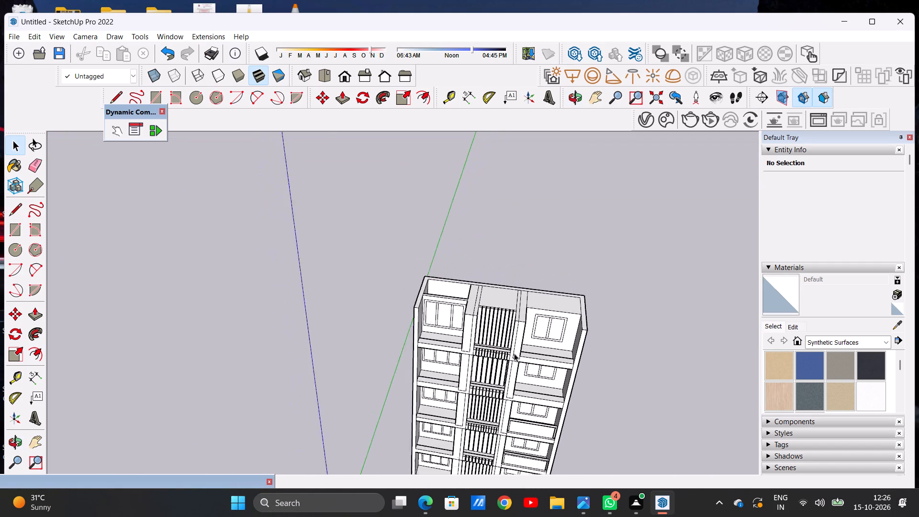
Move the sunken face with its edges in the tower's open left bay up to the roof corner, capping the bay.
{"action": "scroll", "coordinate": [514, 353], "scroll_direction": "down", "scroll_amount": 4}
{"action": "scroll", "coordinate": [469, 284], "scroll_direction": "up", "scroll_amount": 15}
{"action": "middle_click_drag", "start_coordinate": [469, 325], "coordinate": [511, 440]}
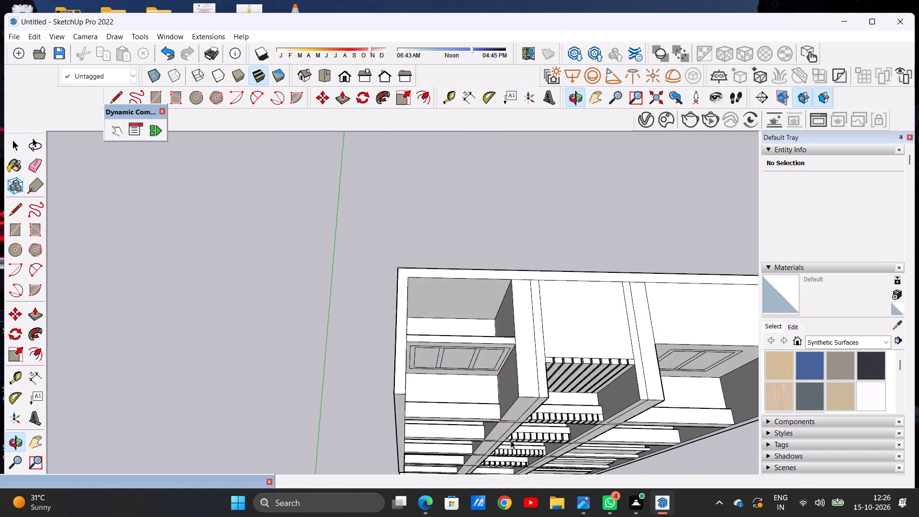
{"action": "scroll", "coordinate": [485, 386], "scroll_direction": "down", "scroll_amount": 7}
{"action": "scroll", "coordinate": [649, 317], "scroll_direction": "up", "scroll_amount": 11}
{"action": "scroll", "coordinate": [590, 321], "scroll_direction": "down", "scroll_amount": 8}
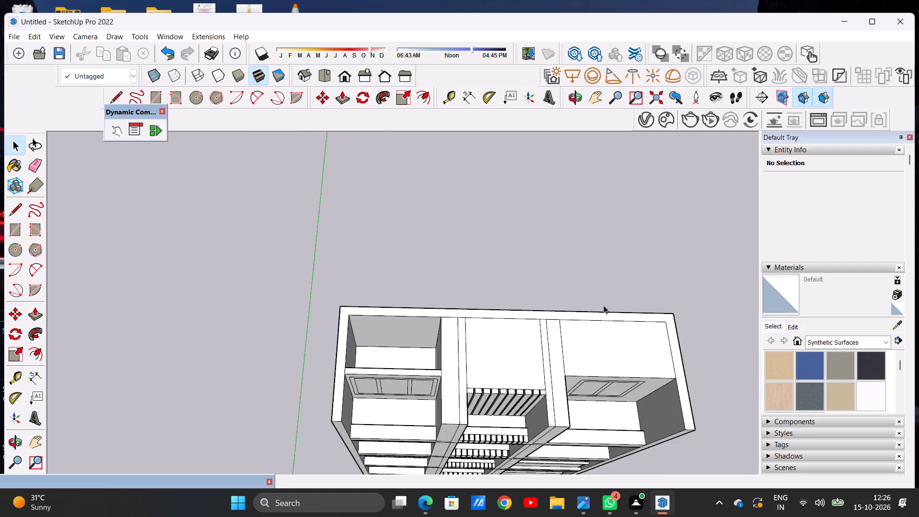
{"action": "scroll", "coordinate": [604, 305], "scroll_direction": "down", "scroll_amount": 2}
{"action": "middle_click_drag", "start_coordinate": [482, 337], "coordinate": [482, 401]}
{"action": "scroll", "coordinate": [519, 305], "scroll_direction": "down", "scroll_amount": 6}
{"action": "scroll", "coordinate": [487, 395], "scroll_direction": "up", "scroll_amount": 7}
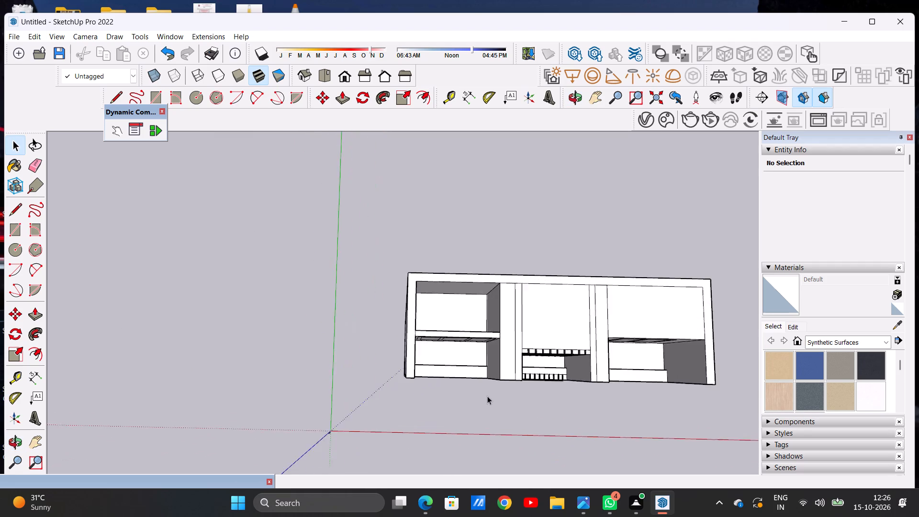
{"action": "scroll", "coordinate": [488, 356], "scroll_direction": "down", "scroll_amount": 1}
{"action": "scroll", "coordinate": [488, 352], "scroll_direction": "up", "scroll_amount": 12}
{"action": "double_click", "coordinate": [444, 306]}
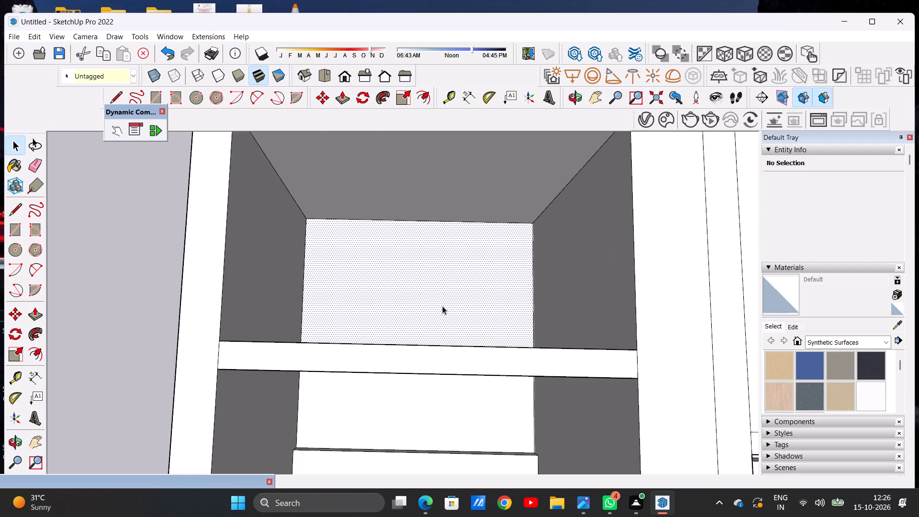
{"action": "left_click", "coordinate": [443, 306]}
{"action": "scroll", "coordinate": [443, 306], "scroll_direction": "down", "scroll_amount": 6}
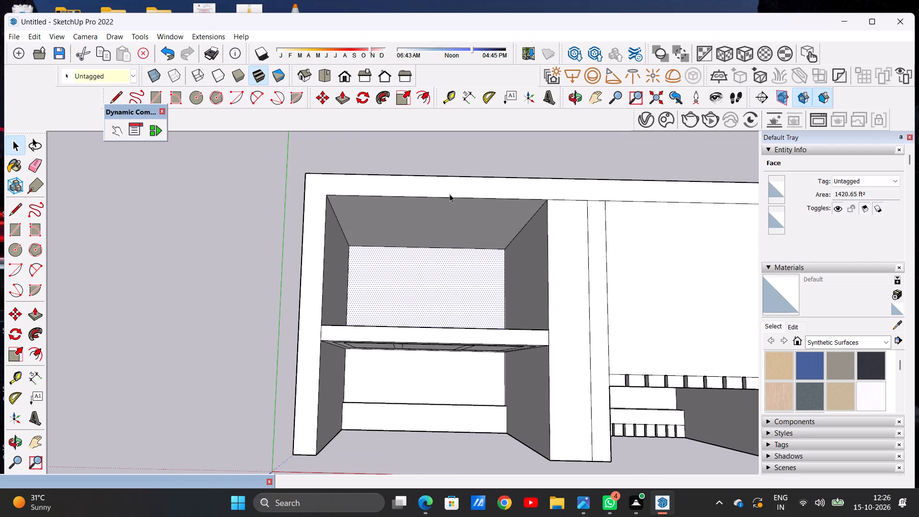
{"action": "left_click", "coordinate": [448, 182]}
{"action": "scroll", "coordinate": [420, 282], "scroll_direction": "up", "scroll_amount": 7}
{"action": "double_click", "coordinate": [415, 308]}
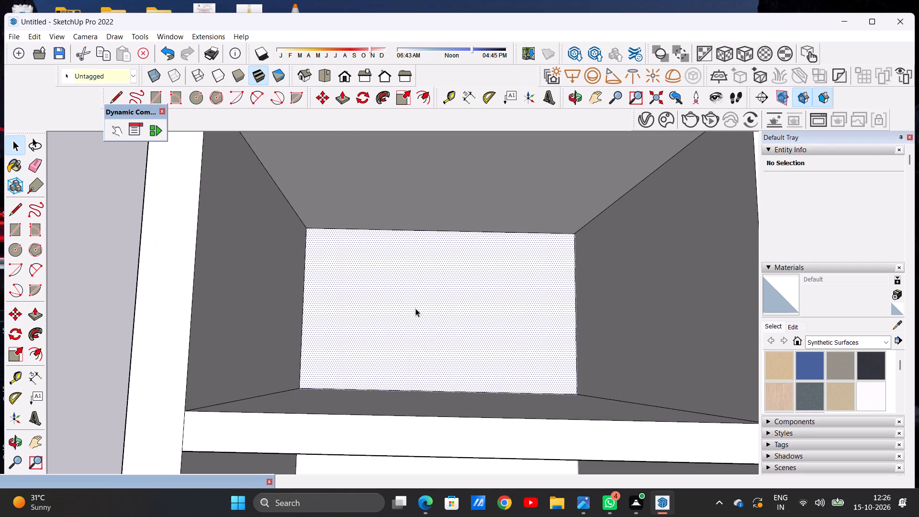
{"action": "key", "text": "m"}
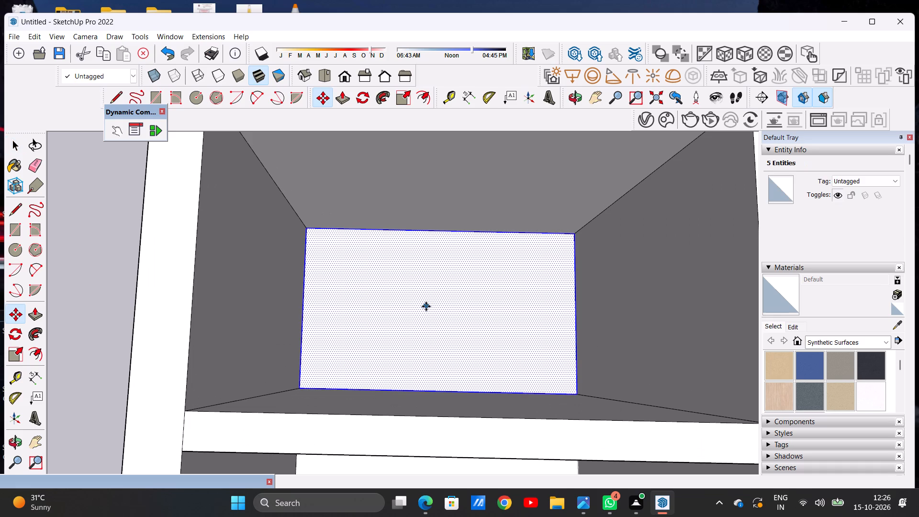
{"action": "scroll", "coordinate": [426, 306], "scroll_direction": "down", "scroll_amount": 4}
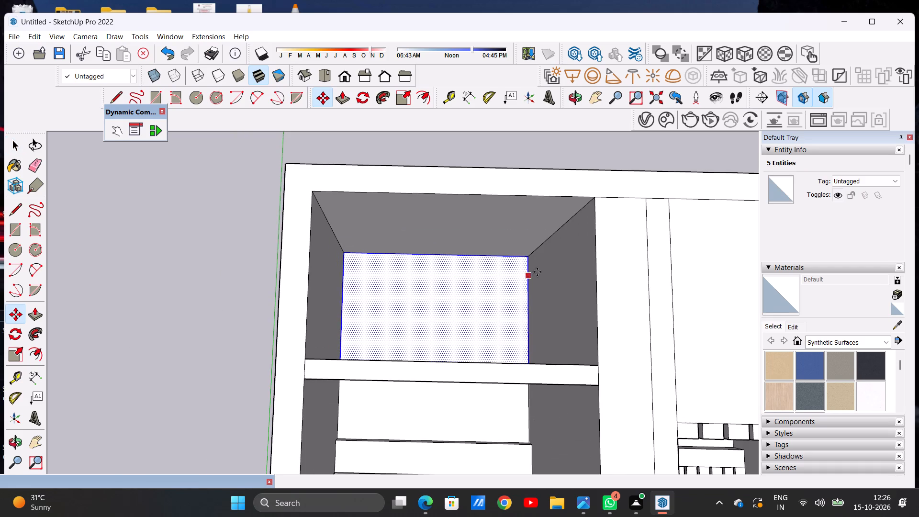
{"action": "scroll", "coordinate": [540, 258], "scroll_direction": "up", "scroll_amount": 5}
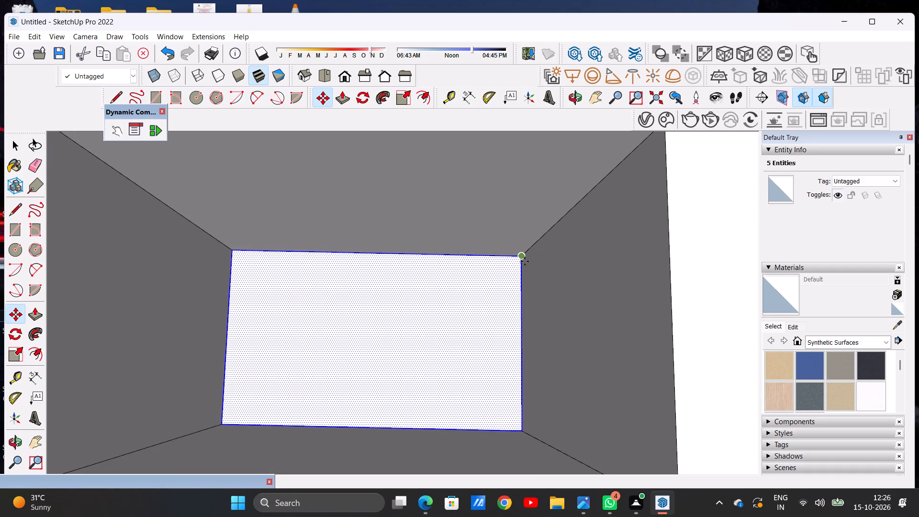
{"action": "left_click", "coordinate": [525, 261]}
{"action": "scroll", "coordinate": [537, 248], "scroll_direction": "down", "scroll_amount": 11}
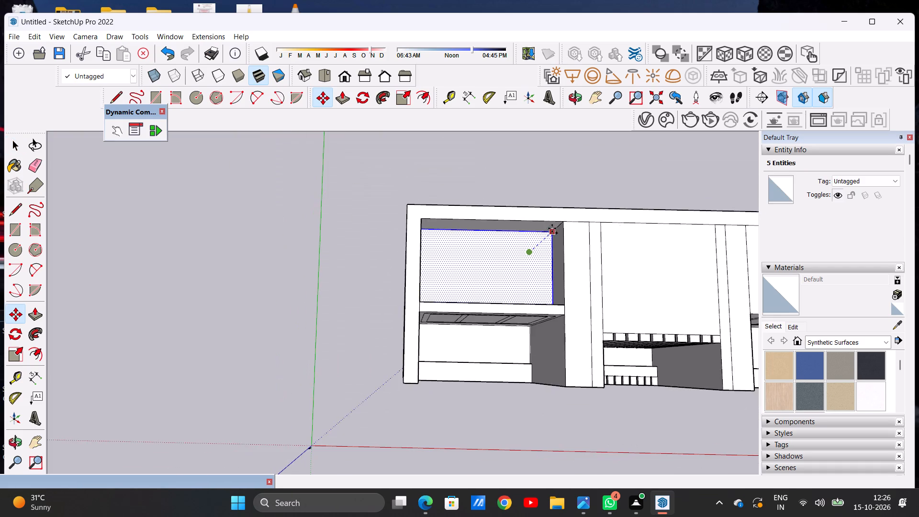
{"action": "scroll", "coordinate": [557, 223], "scroll_direction": "up", "scroll_amount": 9}
{"action": "left_click", "coordinate": [568, 225]}
{"action": "key", "text": "space"}
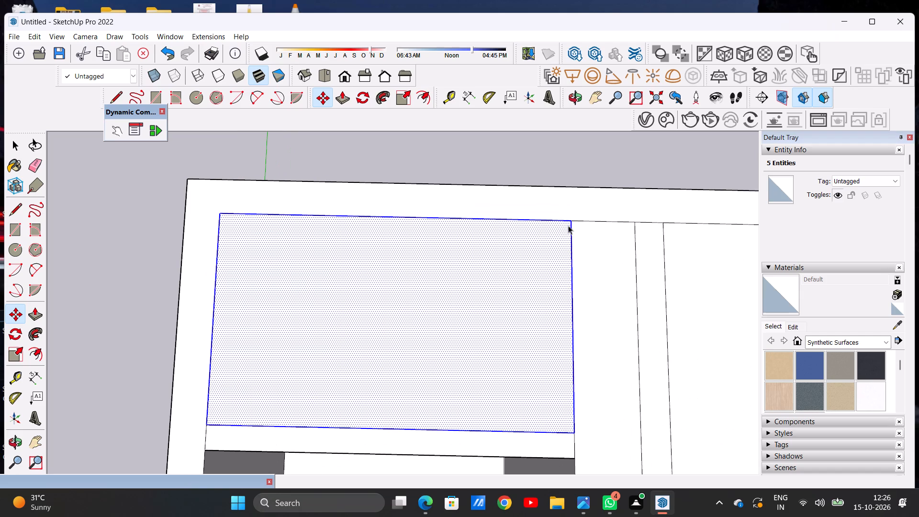
{"action": "left_click", "coordinate": [473, 166]}
Examine the capped roof and the full elevation of the tower from the front and from above.
{"action": "scroll", "coordinate": [467, 265], "scroll_direction": "down", "scroll_amount": 18}
{"action": "middle_click_drag", "start_coordinate": [492, 334], "coordinate": [499, 303]}
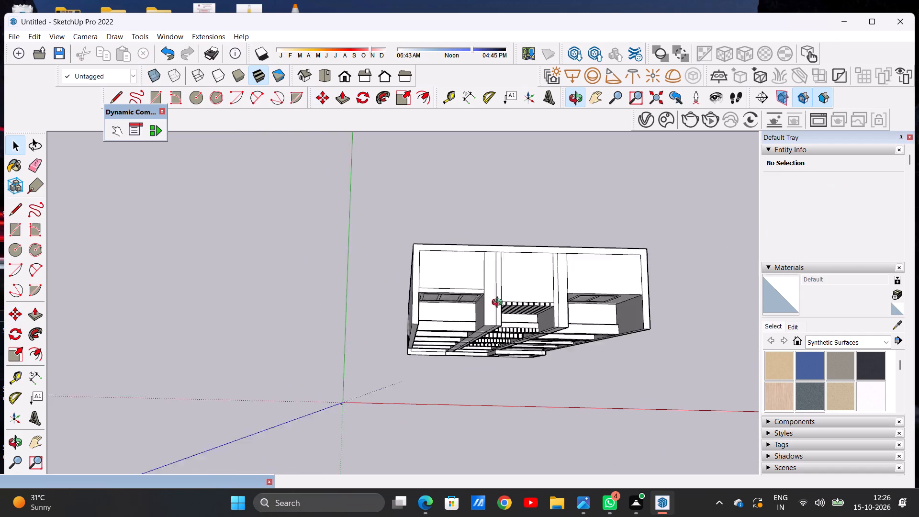
{"action": "middle_click_drag", "start_coordinate": [499, 303], "coordinate": [476, 177]}
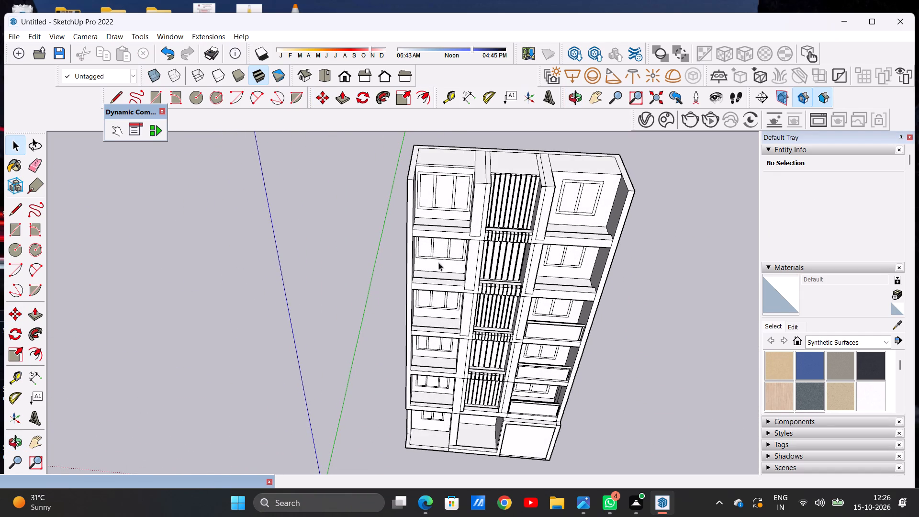
{"action": "scroll", "coordinate": [430, 293], "scroll_direction": "down", "scroll_amount": 6}
{"action": "scroll", "coordinate": [455, 251], "scroll_direction": "up", "scroll_amount": 7}
{"action": "scroll", "coordinate": [461, 209], "scroll_direction": "up", "scroll_amount": 2}
{"action": "middle_click_drag", "start_coordinate": [460, 209], "coordinate": [464, 260]}
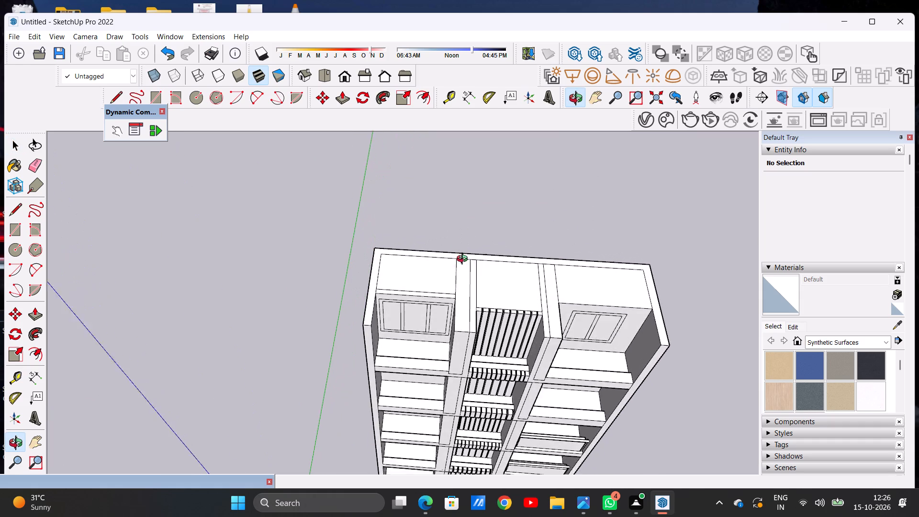
{"action": "middle_click_drag", "start_coordinate": [464, 260], "coordinate": [435, 270]}
{"action": "scroll", "coordinate": [435, 282], "scroll_direction": "down", "scroll_amount": 4}
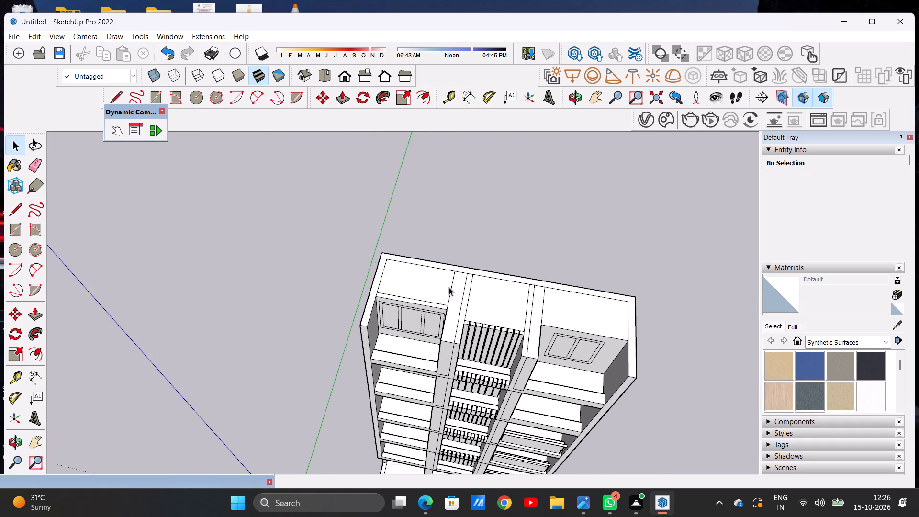
{"action": "scroll", "coordinate": [454, 290], "scroll_direction": "down", "scroll_amount": 5}
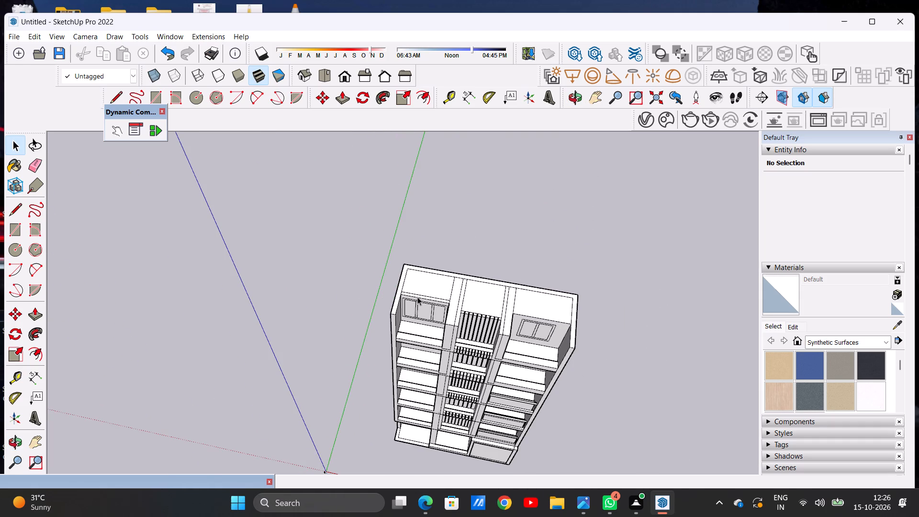
{"action": "scroll", "coordinate": [417, 297], "scroll_direction": "down", "scroll_amount": 5}
{"action": "scroll", "coordinate": [408, 296], "scroll_direction": "up", "scroll_amount": 5}
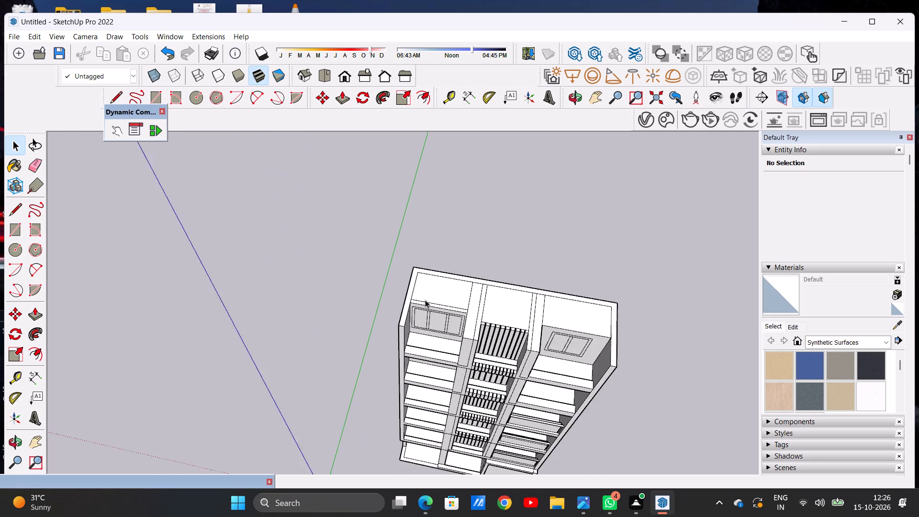
Push/Pull the roof face over the left bay upward to form a low raised slab above the roof level.
{"action": "scroll", "coordinate": [425, 300], "scroll_direction": "up", "scroll_amount": 4}
{"action": "scroll", "coordinate": [466, 326], "scroll_direction": "down", "scroll_amount": 1}
{"action": "scroll", "coordinate": [466, 326], "scroll_direction": "up", "scroll_amount": 1}
{"action": "scroll", "coordinate": [466, 326], "scroll_direction": "down", "scroll_amount": 1}
{"action": "scroll", "coordinate": [466, 326], "scroll_direction": "up", "scroll_amount": 1}
{"action": "middle_click_drag", "start_coordinate": [413, 389], "coordinate": [451, 365]}
{"action": "scroll", "coordinate": [451, 365], "scroll_direction": "up", "scroll_amount": 1}
{"action": "scroll", "coordinate": [437, 370], "scroll_direction": "down", "scroll_amount": 5}
{"action": "scroll", "coordinate": [471, 298], "scroll_direction": "up", "scroll_amount": 5}
{"action": "middle_click_drag", "start_coordinate": [425, 347], "coordinate": [479, 311]}
{"action": "scroll", "coordinate": [449, 287], "scroll_direction": "up", "scroll_amount": 7}
{"action": "key", "text": "p"}
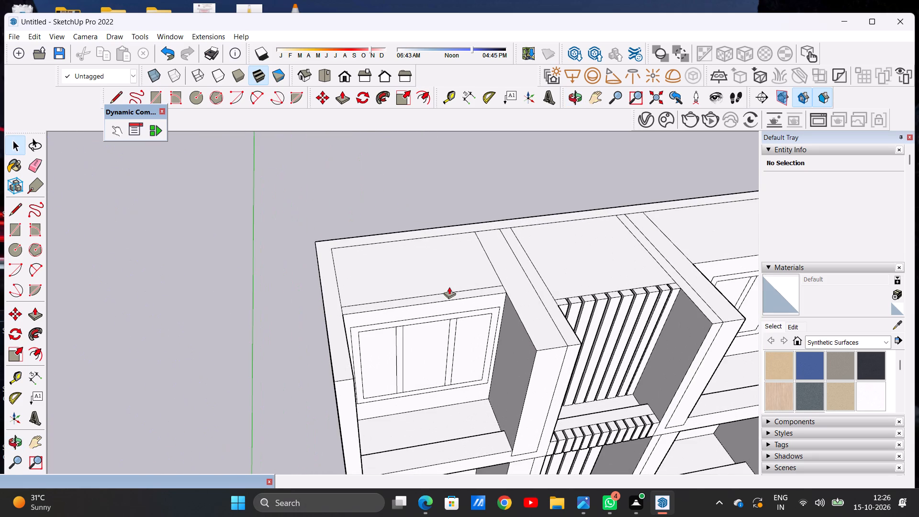
{"action": "scroll", "coordinate": [435, 273], "scroll_direction": "up", "scroll_amount": 5}
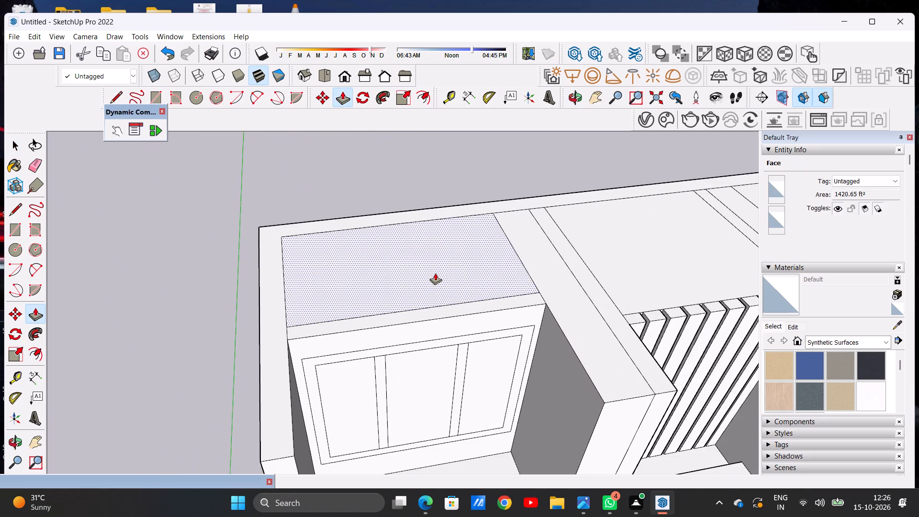
{"action": "left_click", "coordinate": [435, 273]}
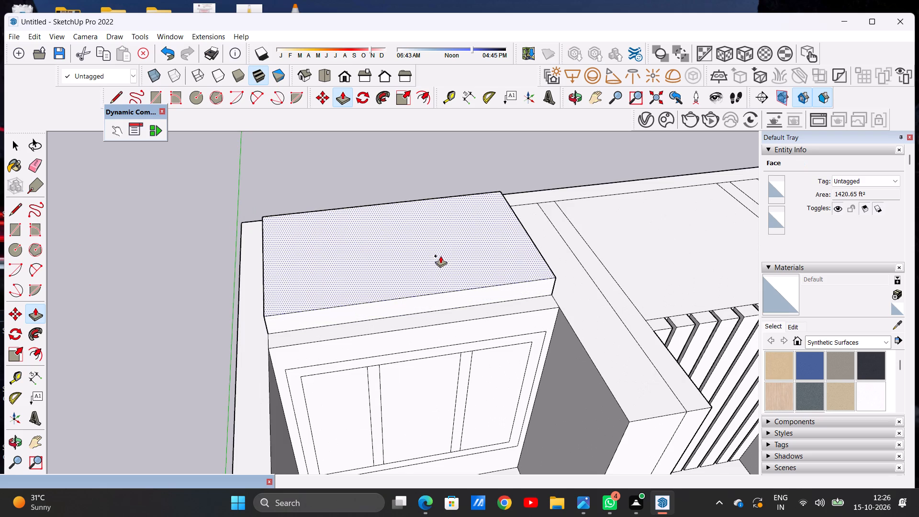
{"action": "left_click", "coordinate": [441, 256]}
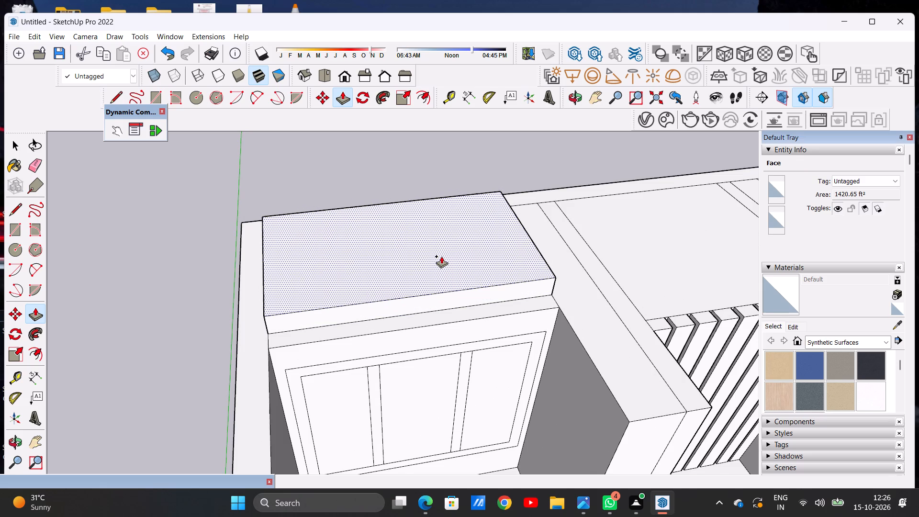
{"action": "key", "text": "space"}
{"action": "scroll", "coordinate": [439, 300], "scroll_direction": "down", "scroll_amount": 10}
{"action": "middle_click_drag", "start_coordinate": [439, 347], "coordinate": [415, 243]}
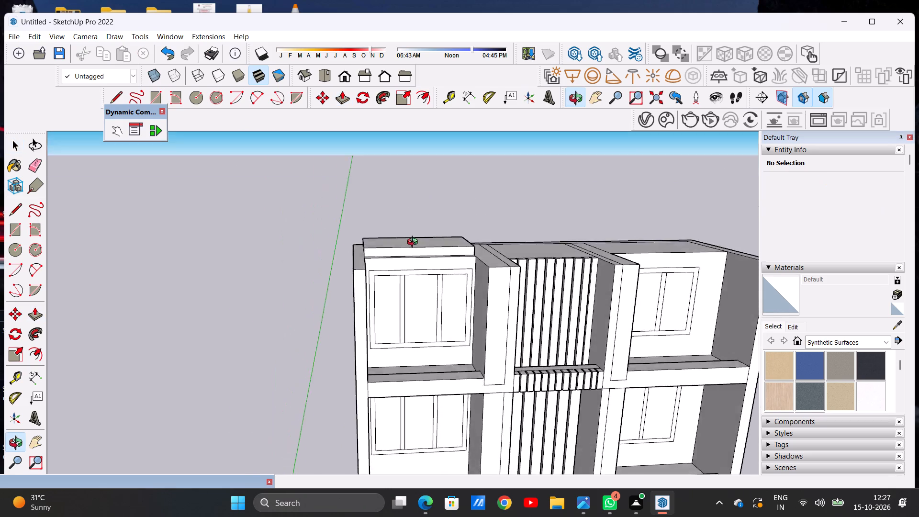
Push/Pull the front face of the raised slab over the left bay forward, flush with the front of the adjoining column.
{"action": "middle_click_drag", "start_coordinate": [415, 243], "coordinate": [411, 226]}
{"action": "scroll", "coordinate": [456, 237], "scroll_direction": "up", "scroll_amount": 7}
{"action": "middle_click_drag", "start_coordinate": [458, 239], "coordinate": [392, 301]}
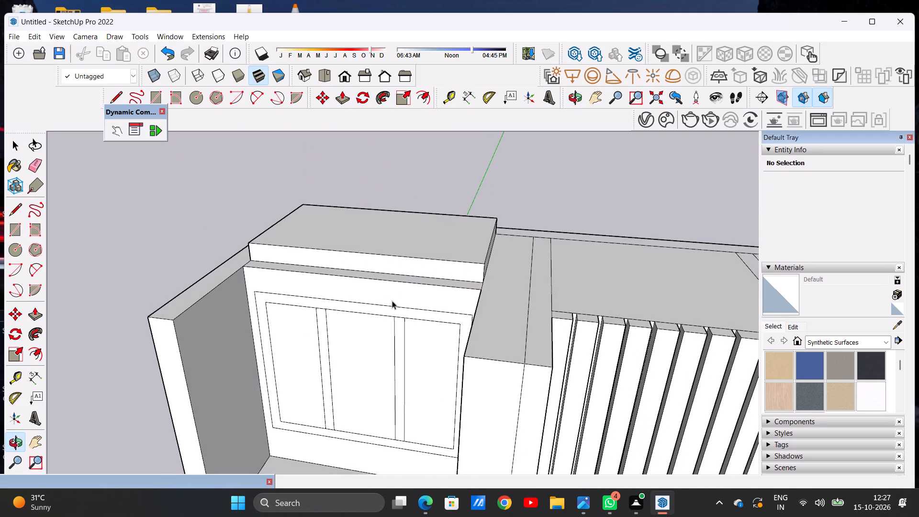
{"action": "scroll", "coordinate": [426, 297], "scroll_direction": "up", "scroll_amount": 4}
{"action": "key", "text": "p"}
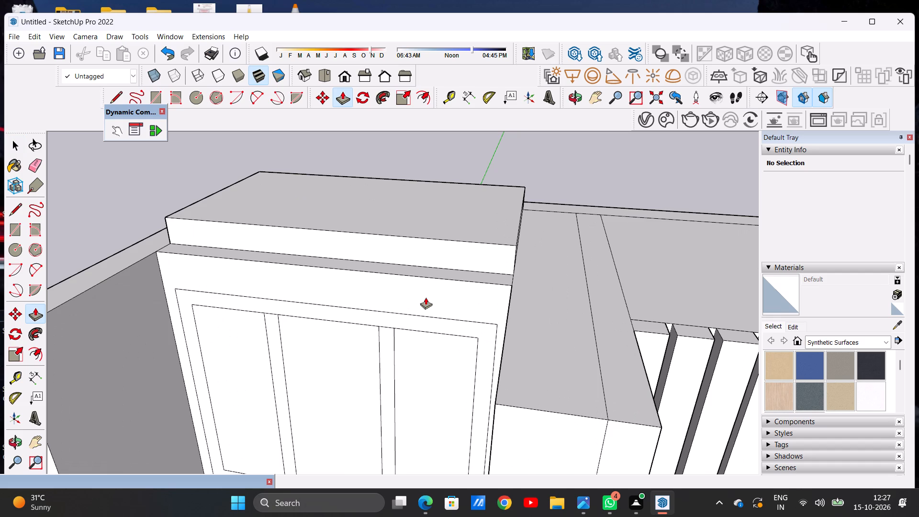
{"action": "scroll", "coordinate": [498, 268], "scroll_direction": "up", "scroll_amount": 6}
{"action": "left_click", "coordinate": [493, 260]}
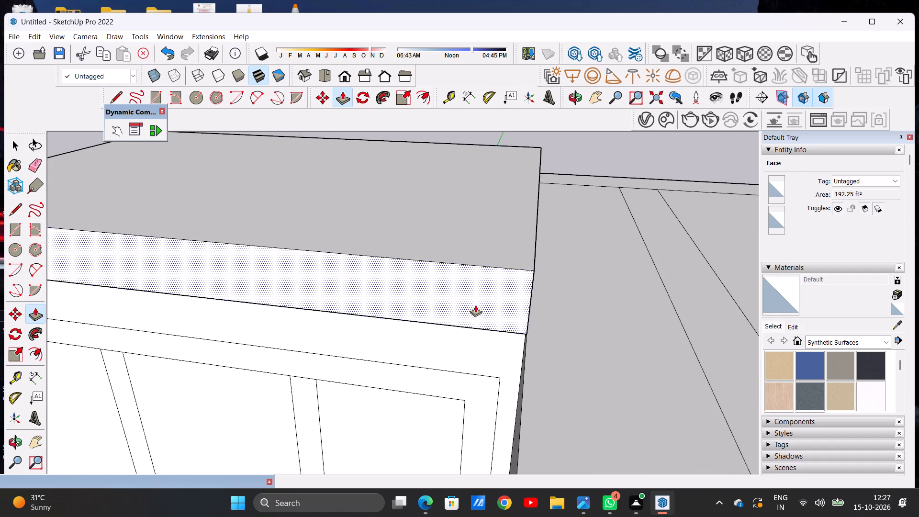
{"action": "scroll", "coordinate": [475, 303], "scroll_direction": "down", "scroll_amount": 17}
{"action": "scroll", "coordinate": [479, 348], "scroll_direction": "up", "scroll_amount": 10}
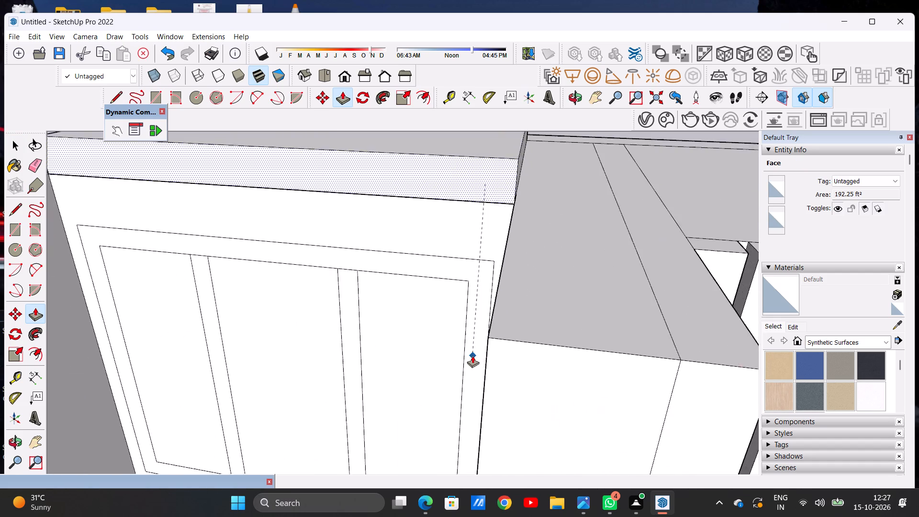
{"action": "scroll", "coordinate": [472, 356], "scroll_direction": "up", "scroll_amount": 2}
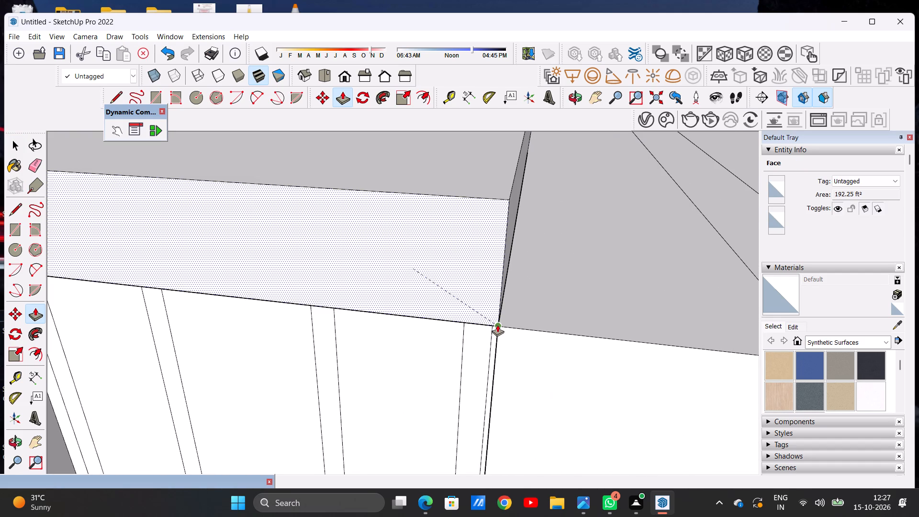
{"action": "left_click", "coordinate": [497, 325]}
{"action": "scroll", "coordinate": [471, 347], "scroll_direction": "down", "scroll_amount": 13}
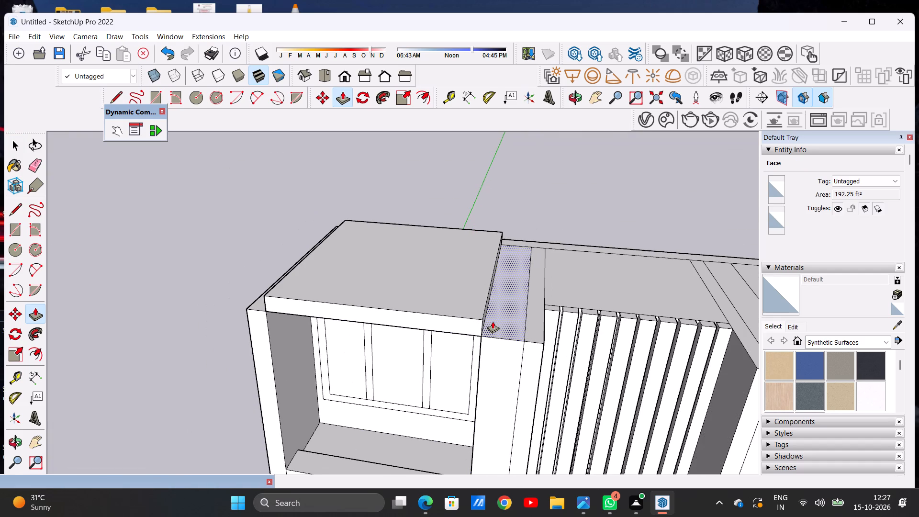
Push/Pull the slab's inner side face across the roof to the inner corner of the far right side wall, covering all bays.
{"action": "scroll", "coordinate": [498, 303], "scroll_direction": "down", "scroll_amount": 6}
{"action": "middle_click_drag", "start_coordinate": [496, 317], "coordinate": [467, 292]}
{"action": "scroll", "coordinate": [473, 288], "scroll_direction": "up", "scroll_amount": 6}
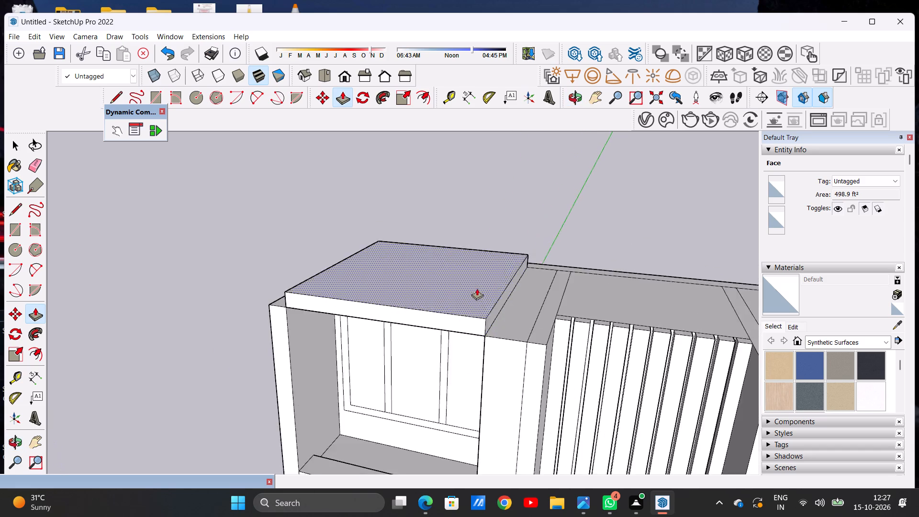
{"action": "scroll", "coordinate": [477, 288], "scroll_direction": "up", "scroll_amount": 15}
{"action": "left_click", "coordinate": [486, 345]}
{"action": "scroll", "coordinate": [593, 338], "scroll_direction": "down", "scroll_amount": 8}
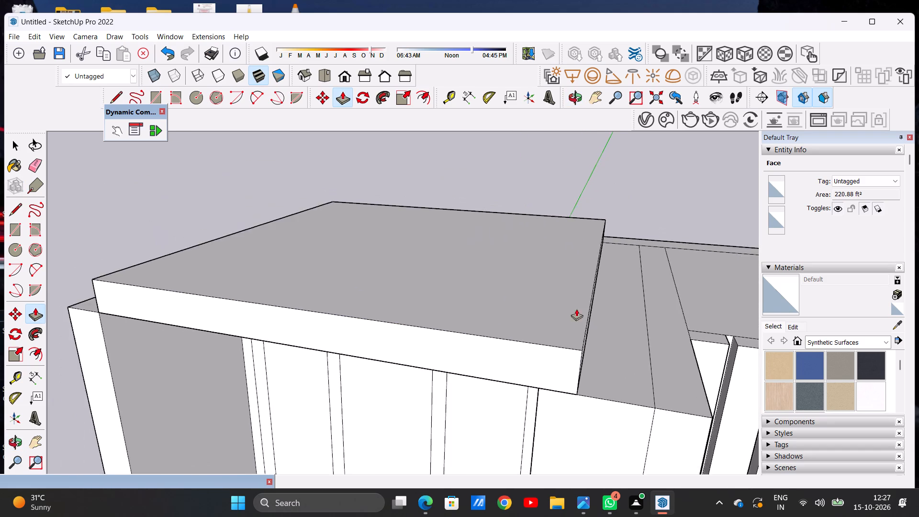
{"action": "scroll", "coordinate": [576, 309], "scroll_direction": "down", "scroll_amount": 20}
{"action": "scroll", "coordinate": [576, 309], "scroll_direction": "down", "scroll_amount": 8}
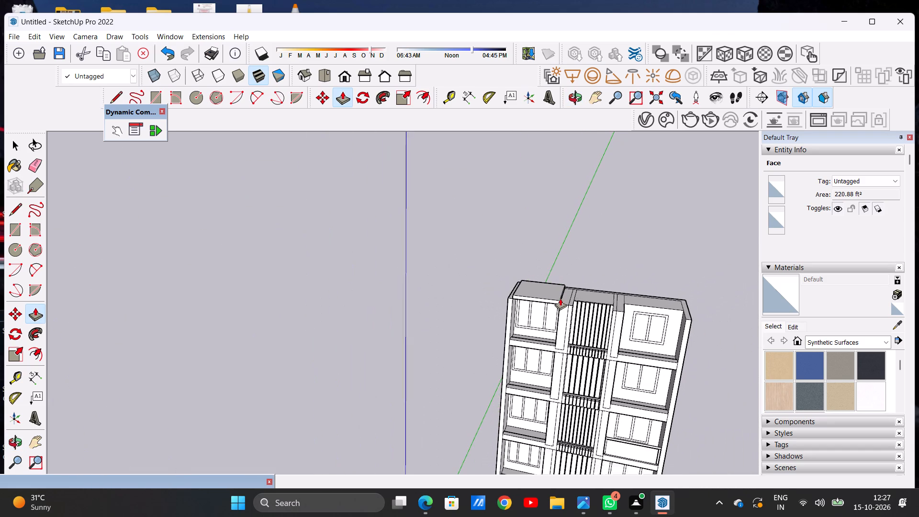
{"action": "scroll", "coordinate": [560, 298], "scroll_direction": "down", "scroll_amount": 1}
{"action": "scroll", "coordinate": [679, 323], "scroll_direction": "up", "scroll_amount": 13}
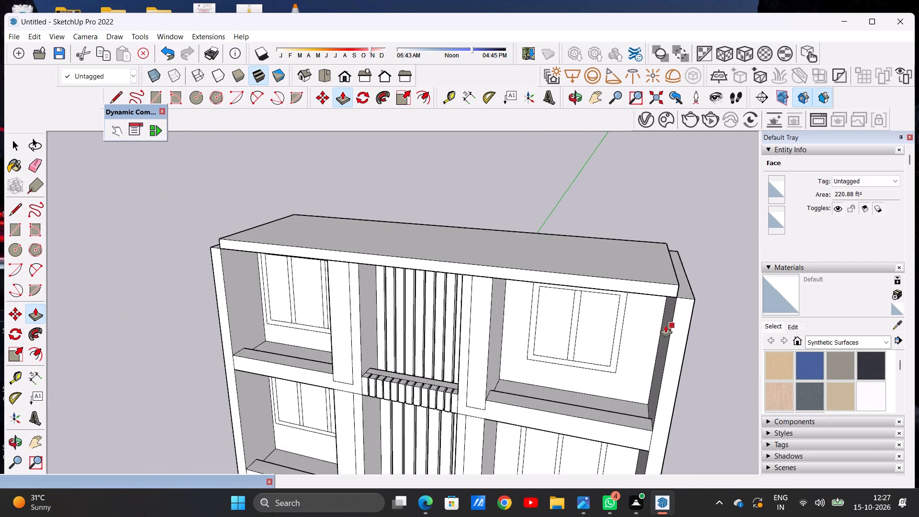
{"action": "scroll", "coordinate": [665, 325], "scroll_direction": "up", "scroll_amount": 9}
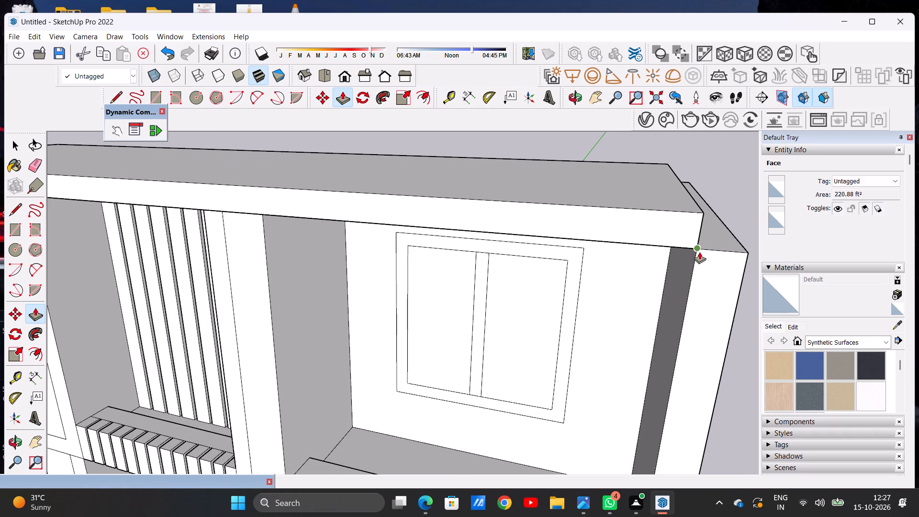
{"action": "left_click", "coordinate": [699, 251]}
{"action": "key", "text": "space"}
{"action": "scroll", "coordinate": [614, 369], "scroll_direction": "down", "scroll_amount": 5}
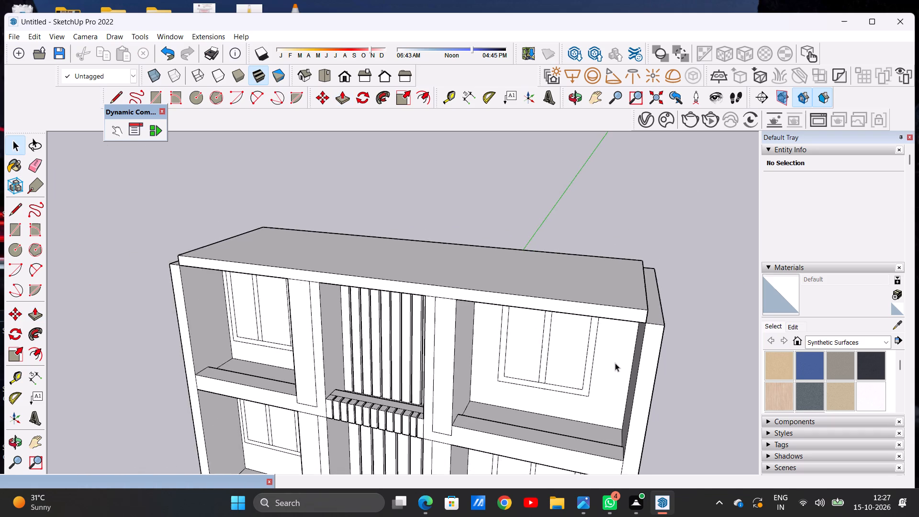
Examine the extended roof slab and the top-storey right balcony ledge from the front and from above.
{"action": "scroll", "coordinate": [615, 363], "scroll_direction": "down", "scroll_amount": 8}
{"action": "middle_click_drag", "start_coordinate": [503, 395], "coordinate": [552, 450]}
{"action": "scroll", "coordinate": [588, 404], "scroll_direction": "up", "scroll_amount": 1}
{"action": "scroll", "coordinate": [588, 404], "scroll_direction": "down", "scroll_amount": 1}
{"action": "scroll", "coordinate": [588, 404], "scroll_direction": "up", "scroll_amount": 3}
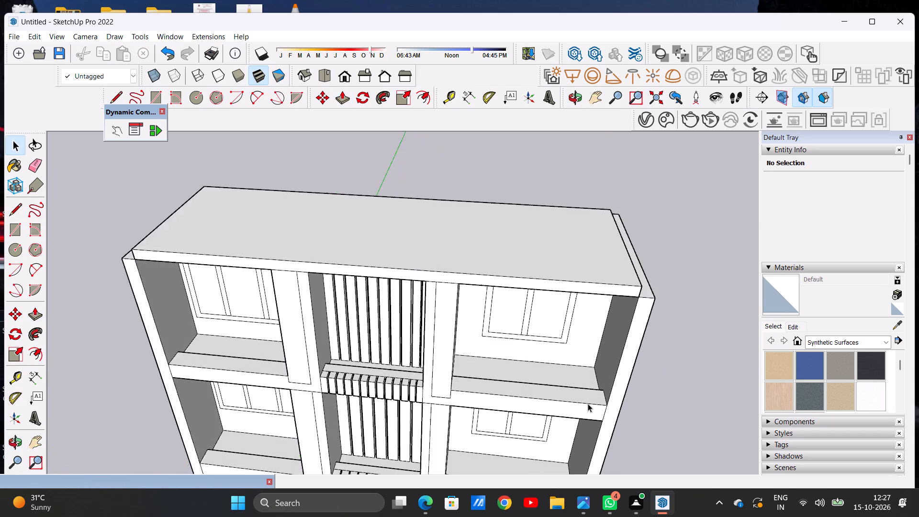
{"action": "scroll", "coordinate": [588, 404], "scroll_direction": "up", "scroll_amount": 8}
{"action": "middle_click_drag", "start_coordinate": [422, 373], "coordinate": [441, 428]}
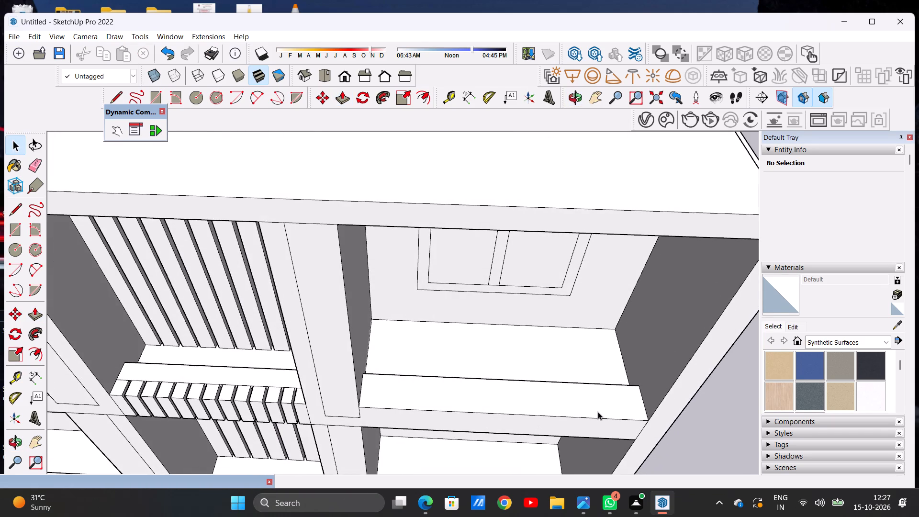
{"action": "scroll", "coordinate": [598, 412], "scroll_direction": "up", "scroll_amount": 1}
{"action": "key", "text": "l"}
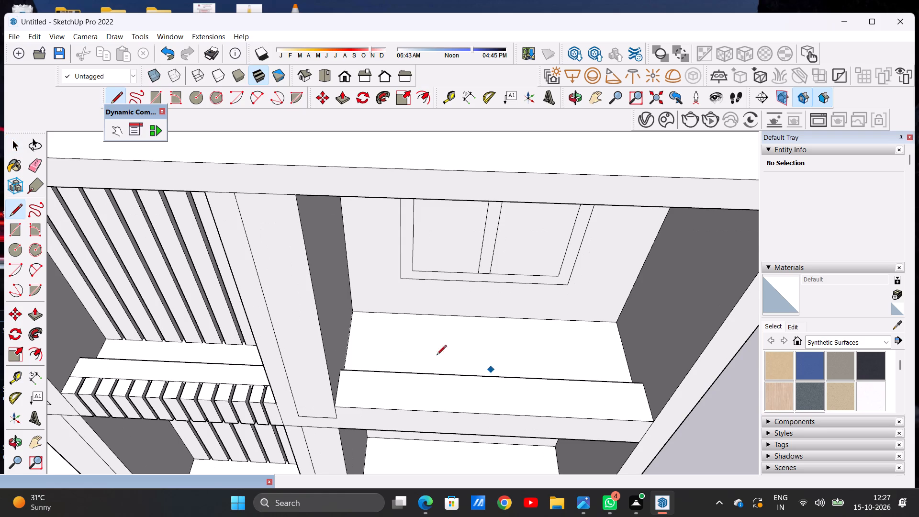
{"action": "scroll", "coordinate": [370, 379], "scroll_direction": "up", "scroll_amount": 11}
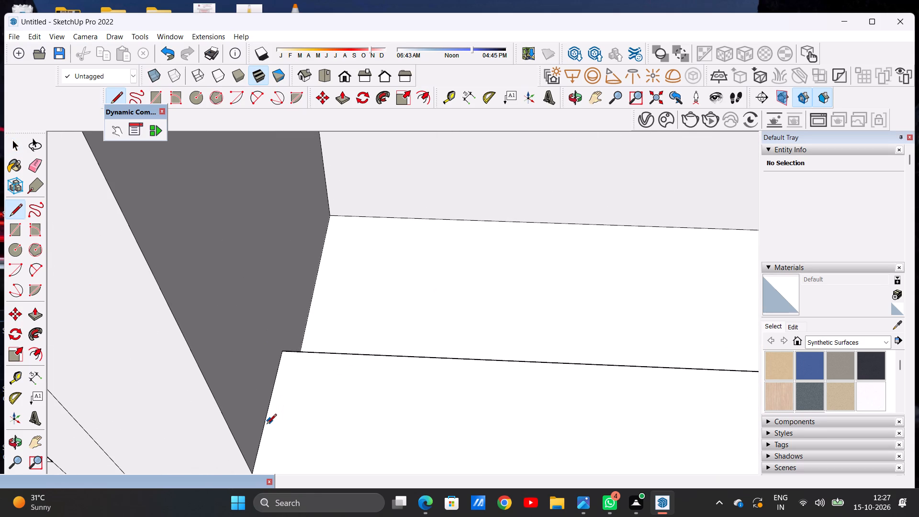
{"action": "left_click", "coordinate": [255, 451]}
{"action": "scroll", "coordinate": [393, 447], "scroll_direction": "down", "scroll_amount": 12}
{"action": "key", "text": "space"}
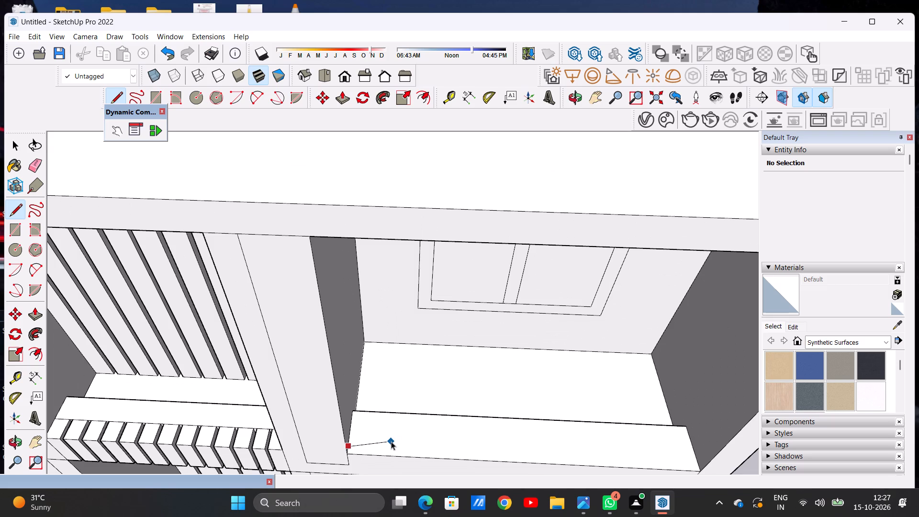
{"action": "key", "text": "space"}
Draw a lengthwise line across the top face of the top-storey right balcony ledge, from one end edge to the other.
{"action": "type", "text": "l"}
{"action": "scroll", "coordinate": [391, 441], "scroll_direction": "up", "scroll_amount": 6}
{"action": "scroll", "coordinate": [335, 425], "scroll_direction": "up", "scroll_amount": 6}
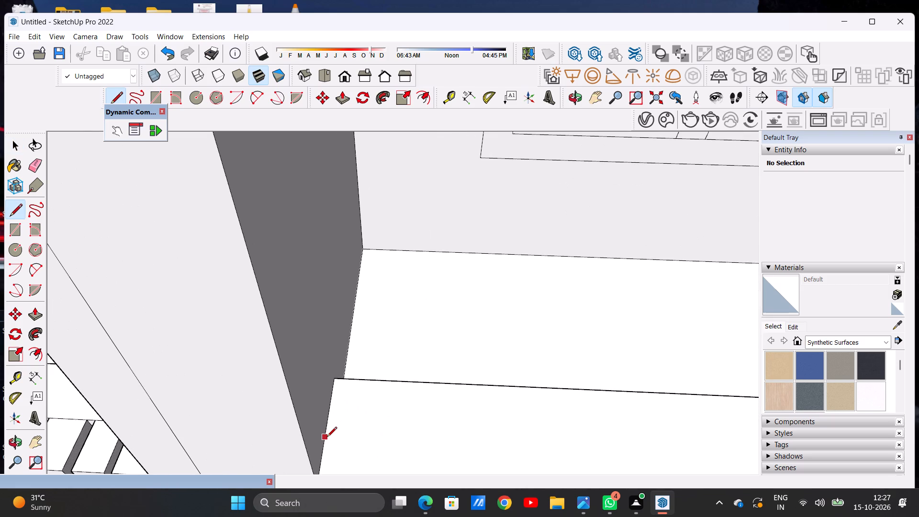
{"action": "left_click", "coordinate": [324, 440]}
{"action": "scroll", "coordinate": [400, 452], "scroll_direction": "down", "scroll_amount": 2}
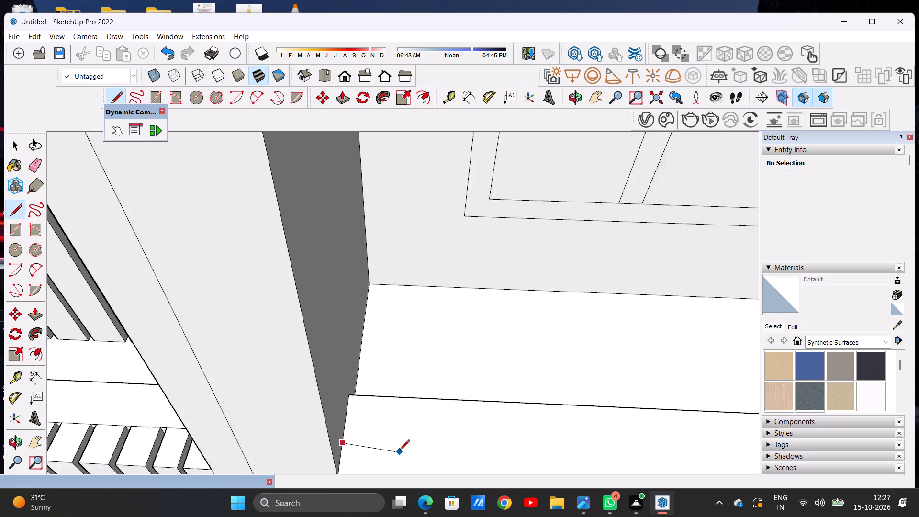
{"action": "scroll", "coordinate": [400, 450], "scroll_direction": "down", "scroll_amount": 10}
{"action": "scroll", "coordinate": [565, 455], "scroll_direction": "up", "scroll_amount": 10}
{"action": "scroll", "coordinate": [576, 455], "scroll_direction": "down", "scroll_amount": 5}
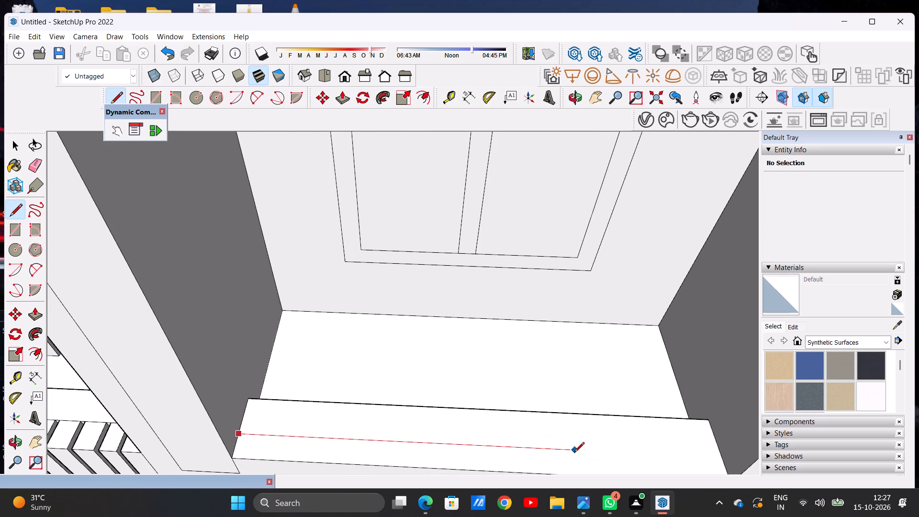
{"action": "left_click", "coordinate": [723, 456]}
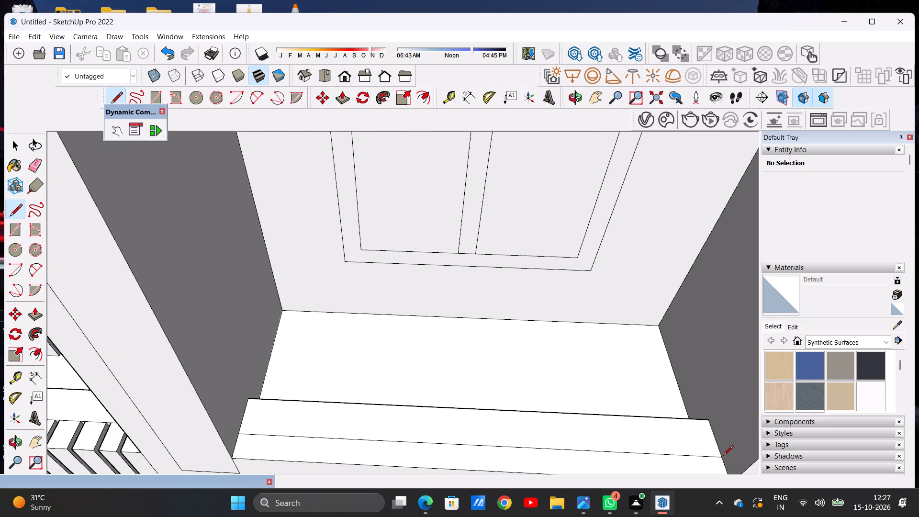
{"action": "key", "text": "space"}
Draw a small circle on the rear strip of the top-storey right balcony ledge, near its right end.
{"action": "scroll", "coordinate": [420, 349], "scroll_direction": "down", "scroll_amount": 5}
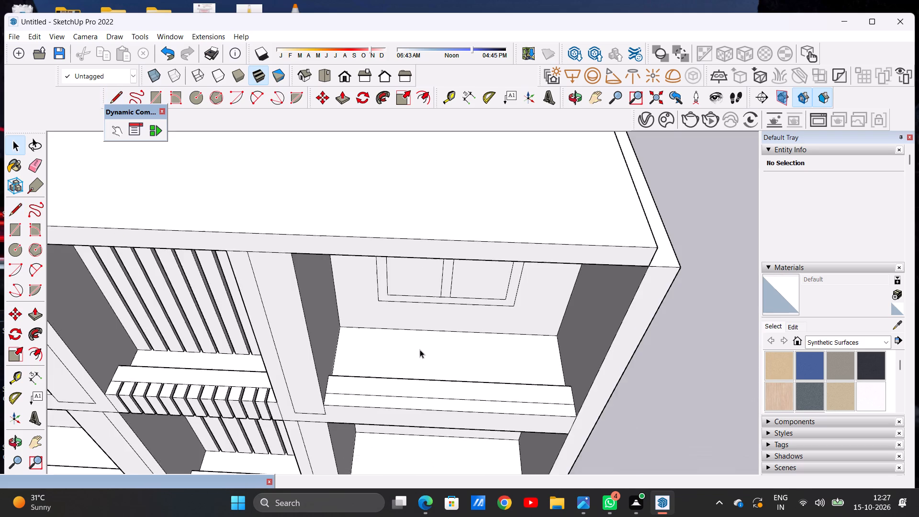
{"action": "scroll", "coordinate": [420, 349], "scroll_direction": "down", "scroll_amount": 11}
{"action": "scroll", "coordinate": [430, 349], "scroll_direction": "up", "scroll_amount": 2}
{"action": "scroll", "coordinate": [430, 349], "scroll_direction": "down", "scroll_amount": 1}
{"action": "scroll", "coordinate": [430, 349], "scroll_direction": "up", "scroll_amount": 4}
{"action": "middle_click_drag", "start_coordinate": [439, 387], "coordinate": [468, 374]}
{"action": "scroll", "coordinate": [542, 363], "scroll_direction": "up", "scroll_amount": 15}
{"action": "middle_click_drag", "start_coordinate": [516, 356], "coordinate": [505, 385]}
{"action": "scroll", "coordinate": [548, 360], "scroll_direction": "down", "scroll_amount": 3}
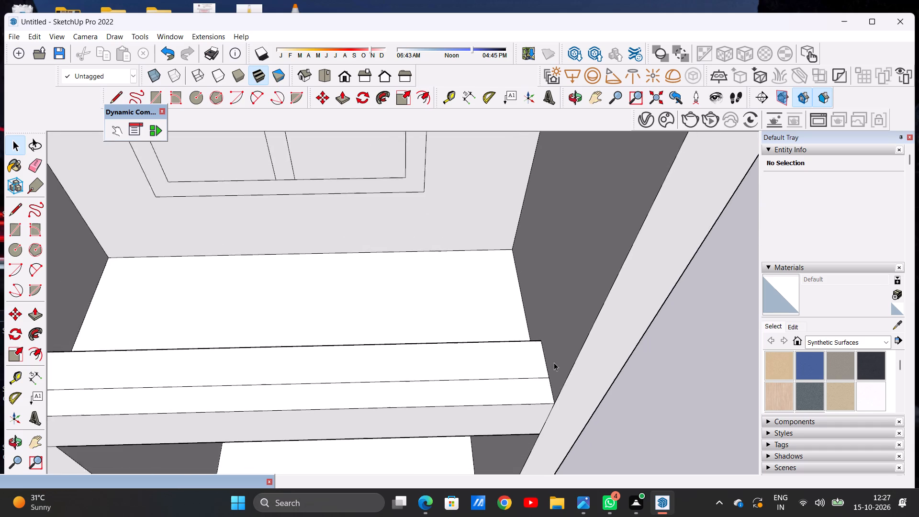
{"action": "scroll", "coordinate": [554, 362], "scroll_direction": "down", "scroll_amount": 2}
{"action": "scroll", "coordinate": [530, 360], "scroll_direction": "up", "scroll_amount": 7}
{"action": "key", "text": "c"}
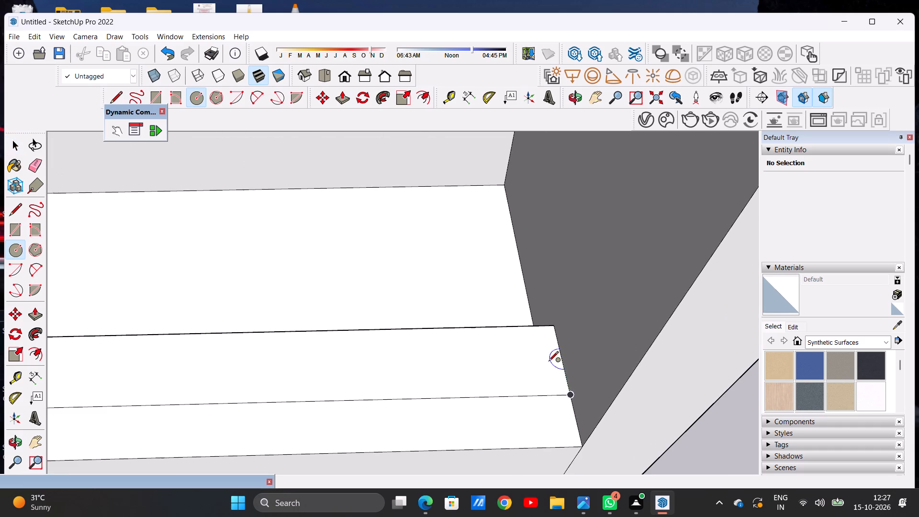
{"action": "scroll", "coordinate": [544, 364], "scroll_direction": "up", "scroll_amount": 5}
{"action": "left_click", "coordinate": [544, 364]}
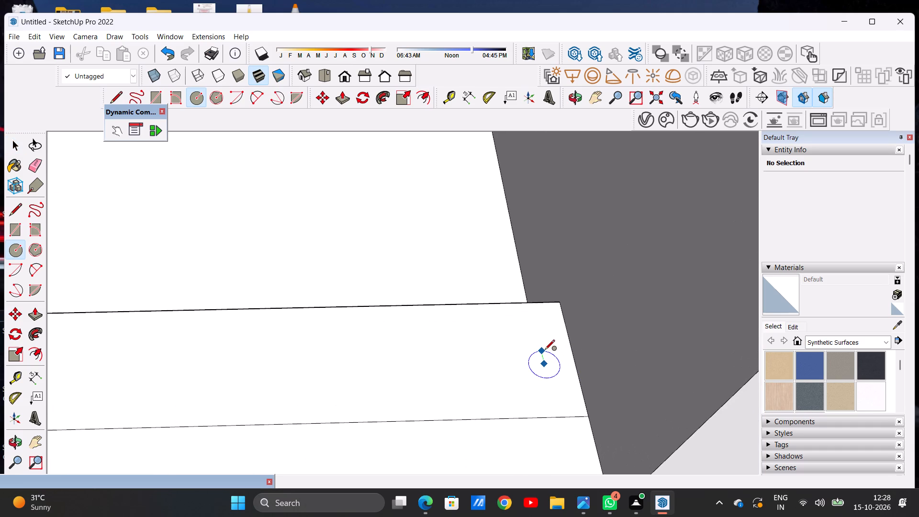
{"action": "left_click", "coordinate": [545, 350]}
{"action": "key", "text": "space"}
Copy the small circle with its face along the ledge's rear strip to the strip's left end.
{"action": "scroll", "coordinate": [559, 375], "scroll_direction": "down", "scroll_amount": 11}
{"action": "scroll", "coordinate": [559, 377], "scroll_direction": "up", "scroll_amount": 10}
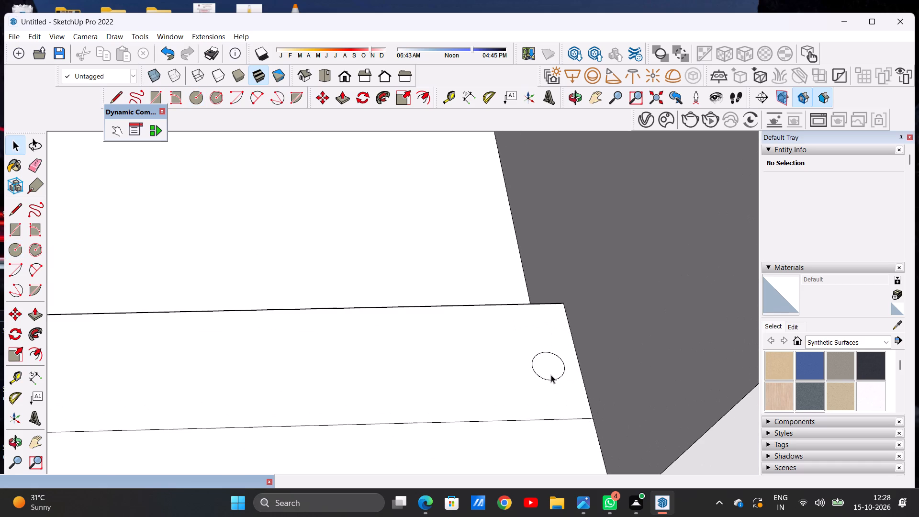
{"action": "double_click", "coordinate": [546, 371]}
{"action": "key", "text": "p"}
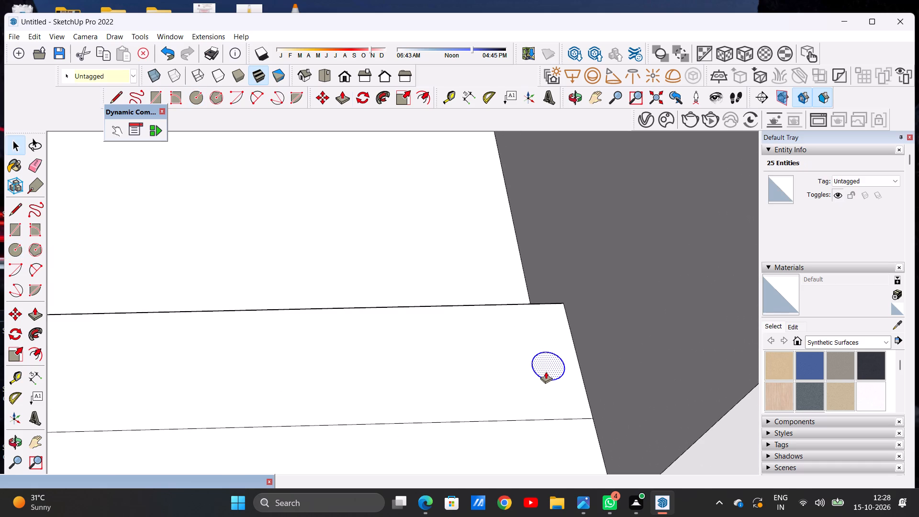
{"action": "key", "text": "space"}
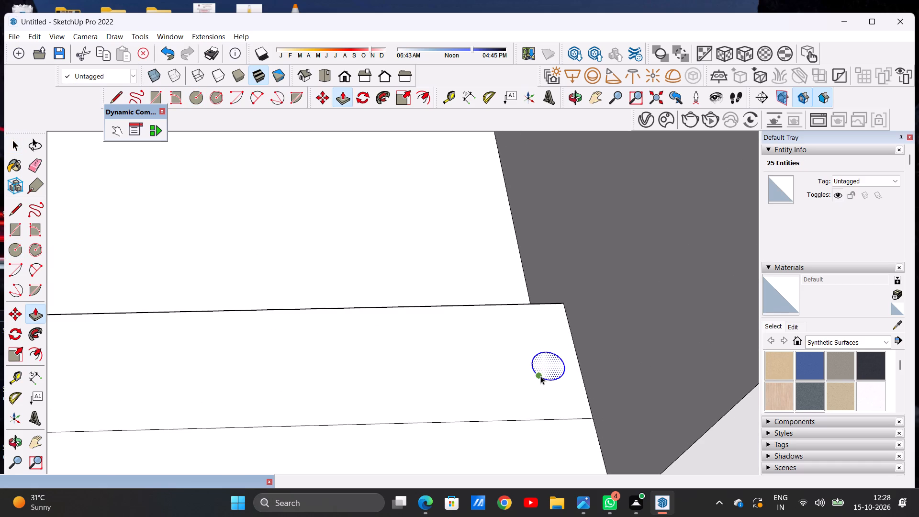
{"action": "key", "text": "m"}
{"action": "left_click", "coordinate": [540, 376]}
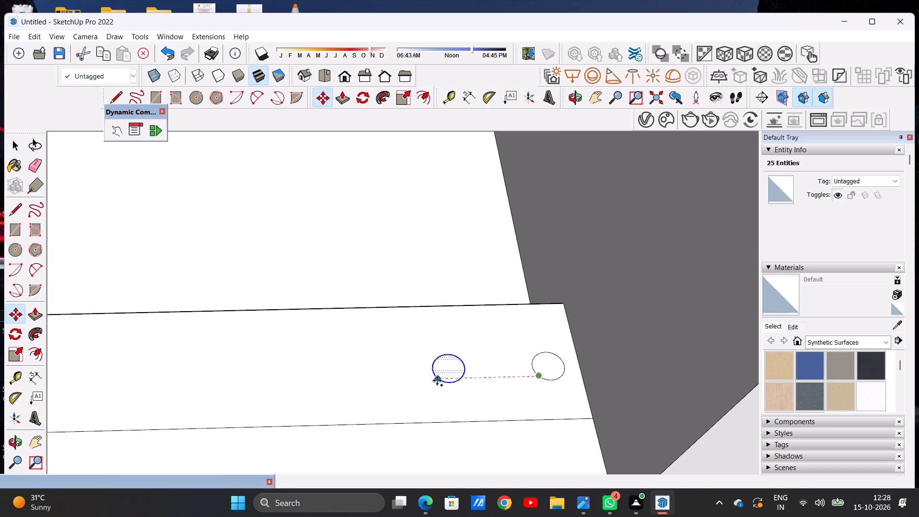
{"action": "scroll", "coordinate": [553, 371], "scroll_direction": "down", "scroll_amount": 14}
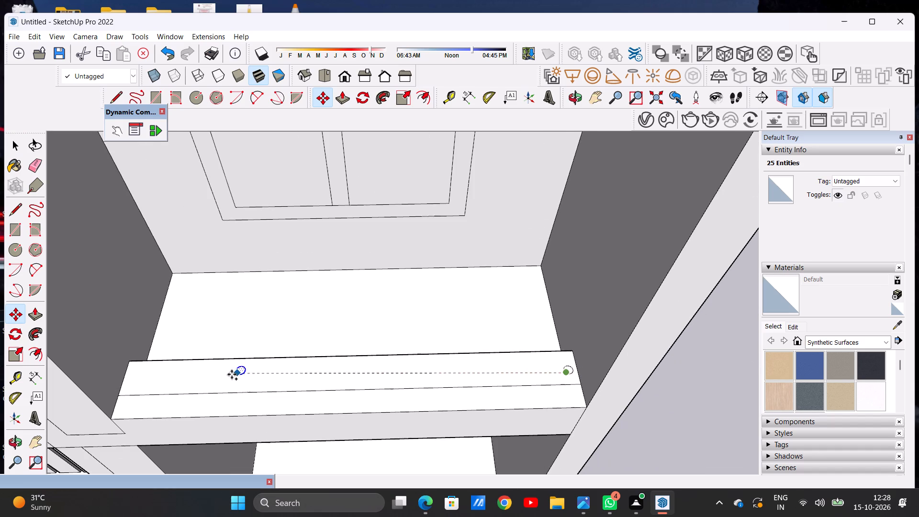
{"action": "scroll", "coordinate": [217, 379], "scroll_direction": "up", "scroll_amount": 6}
{"action": "scroll", "coordinate": [190, 380], "scroll_direction": "down", "scroll_amount": 5}
{"action": "scroll", "coordinate": [117, 379], "scroll_direction": "up", "scroll_amount": 4}
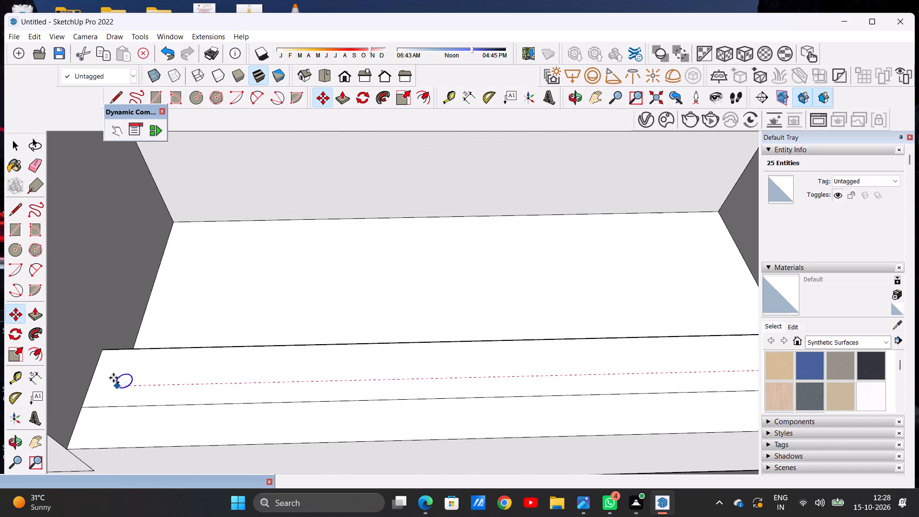
{"action": "left_click", "coordinate": [97, 383]}
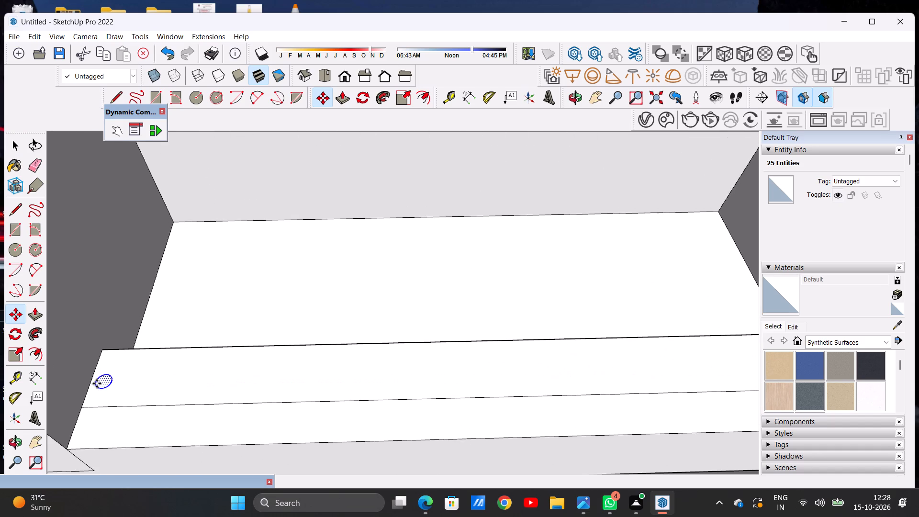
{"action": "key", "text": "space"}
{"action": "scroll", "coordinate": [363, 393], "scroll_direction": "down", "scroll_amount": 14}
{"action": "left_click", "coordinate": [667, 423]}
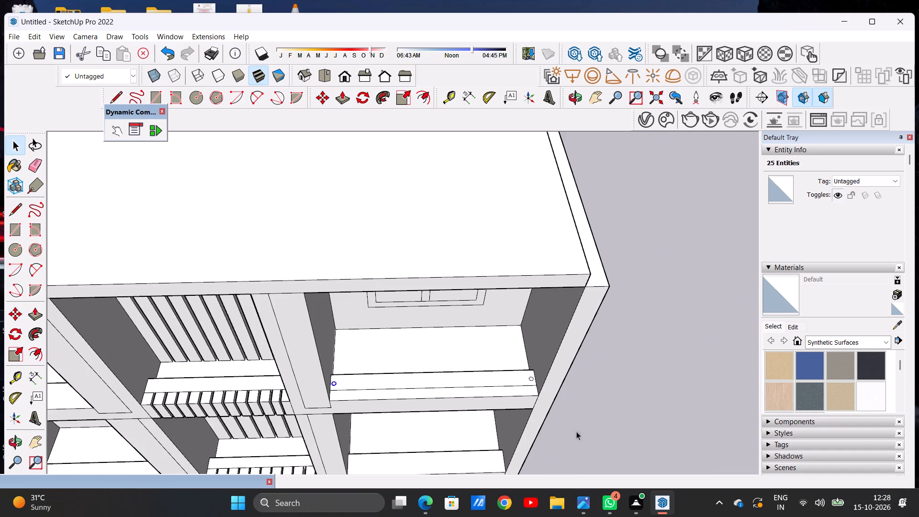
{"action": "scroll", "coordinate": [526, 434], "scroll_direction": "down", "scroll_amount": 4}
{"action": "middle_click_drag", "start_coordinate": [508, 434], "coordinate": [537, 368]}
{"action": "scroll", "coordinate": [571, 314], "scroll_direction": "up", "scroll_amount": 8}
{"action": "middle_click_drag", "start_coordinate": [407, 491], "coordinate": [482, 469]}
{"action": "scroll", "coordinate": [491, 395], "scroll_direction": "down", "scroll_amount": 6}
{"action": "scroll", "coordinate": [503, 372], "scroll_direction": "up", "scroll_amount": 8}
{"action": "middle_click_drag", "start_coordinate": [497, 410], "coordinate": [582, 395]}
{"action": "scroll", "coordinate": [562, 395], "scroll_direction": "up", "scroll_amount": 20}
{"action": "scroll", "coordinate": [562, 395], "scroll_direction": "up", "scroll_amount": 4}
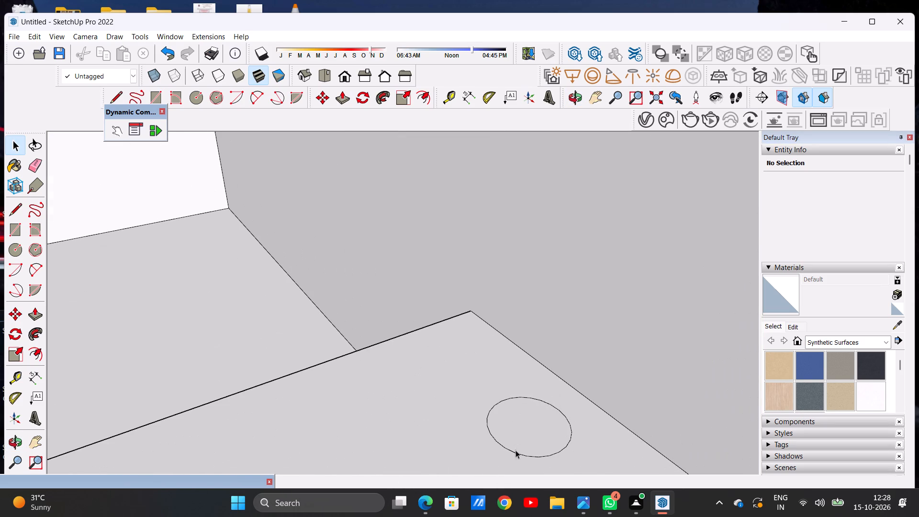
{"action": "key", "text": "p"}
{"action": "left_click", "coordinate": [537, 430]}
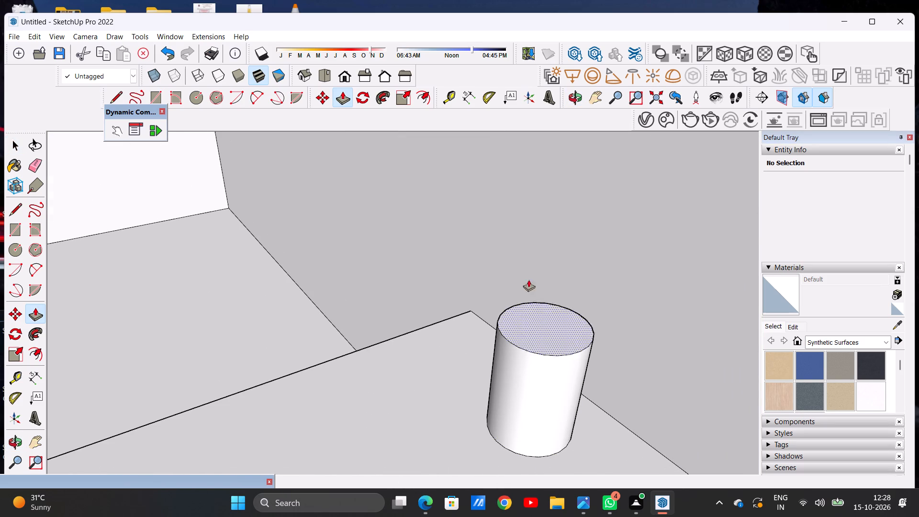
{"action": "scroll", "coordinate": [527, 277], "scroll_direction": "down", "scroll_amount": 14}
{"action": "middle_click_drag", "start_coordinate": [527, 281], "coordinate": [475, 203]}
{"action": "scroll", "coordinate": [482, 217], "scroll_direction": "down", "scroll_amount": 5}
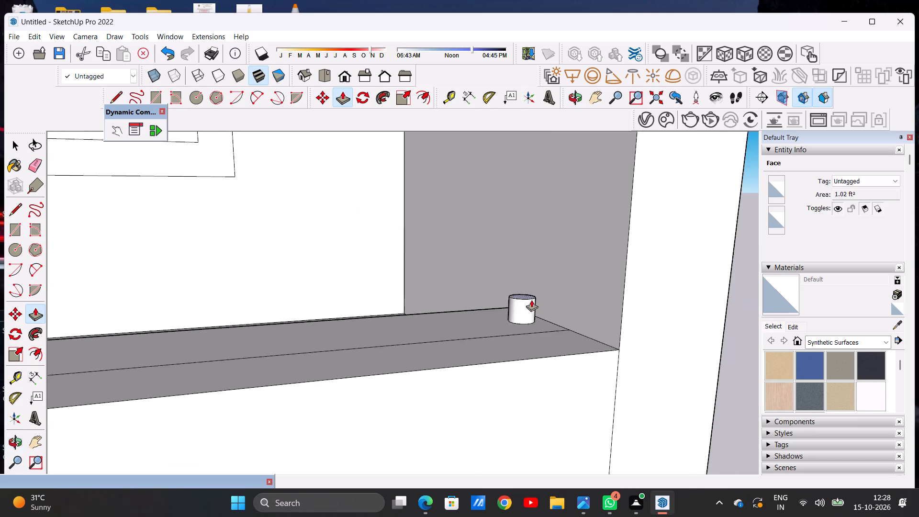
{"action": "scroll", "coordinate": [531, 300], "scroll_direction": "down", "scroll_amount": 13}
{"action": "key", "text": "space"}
Copy the small circle with its face from the ledge's right end onto the balcony's right side wall, above the ledge.
{"action": "scroll", "coordinate": [551, 276], "scroll_direction": "down", "scroll_amount": 5}
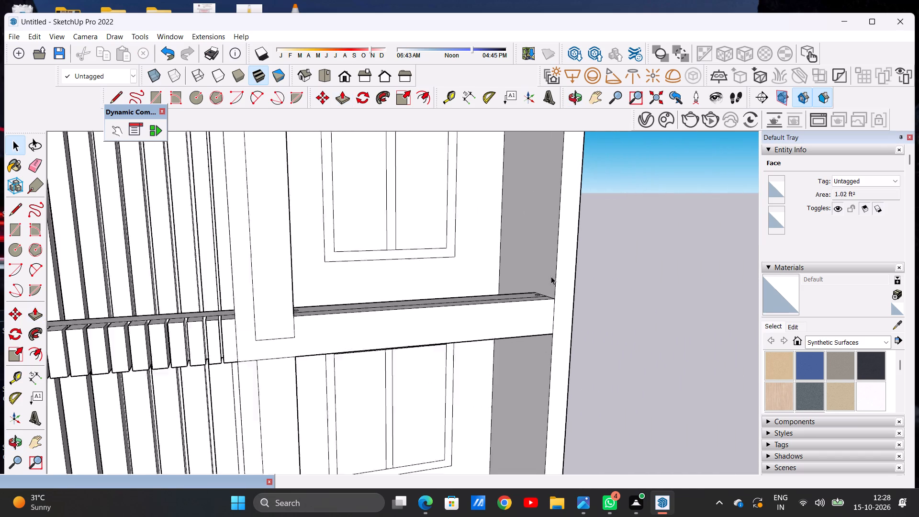
{"action": "scroll", "coordinate": [551, 276], "scroll_direction": "down", "scroll_amount": 4}
{"action": "middle_click_drag", "start_coordinate": [511, 243], "coordinate": [564, 384]}
{"action": "scroll", "coordinate": [505, 237], "scroll_direction": "up", "scroll_amount": 17}
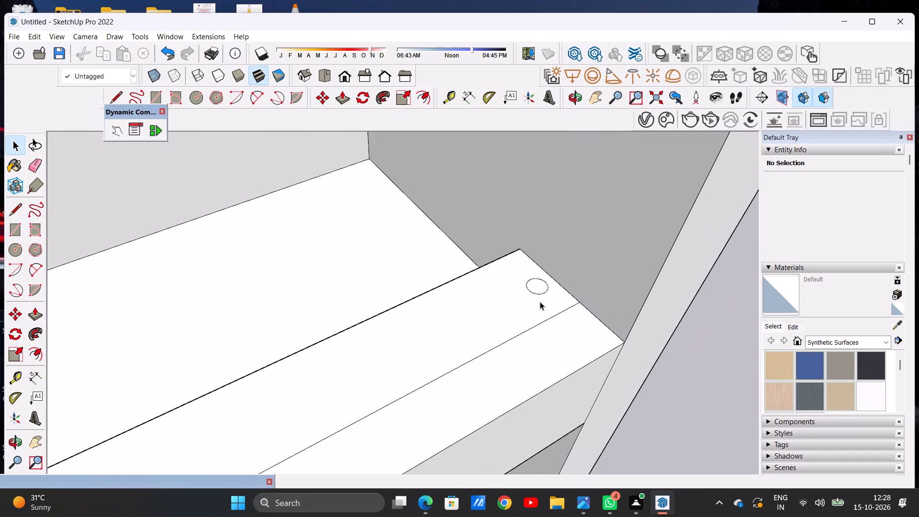
{"action": "middle_click_drag", "start_coordinate": [531, 384], "coordinate": [518, 300]}
{"action": "scroll", "coordinate": [524, 352], "scroll_direction": "down", "scroll_amount": 20}
{"action": "scroll", "coordinate": [532, 287], "scroll_direction": "up", "scroll_amount": 3}
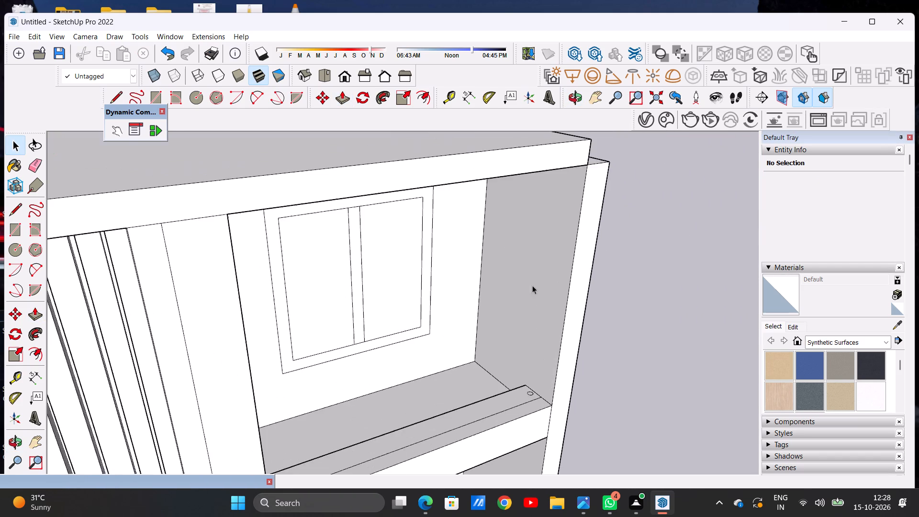
{"action": "scroll", "coordinate": [532, 285], "scroll_direction": "up", "scroll_amount": 2}
{"action": "scroll", "coordinate": [536, 372], "scroll_direction": "up", "scroll_amount": 8}
{"action": "middle_click_drag", "start_coordinate": [516, 466], "coordinate": [535, 469]}
{"action": "scroll", "coordinate": [533, 437], "scroll_direction": "up", "scroll_amount": 8}
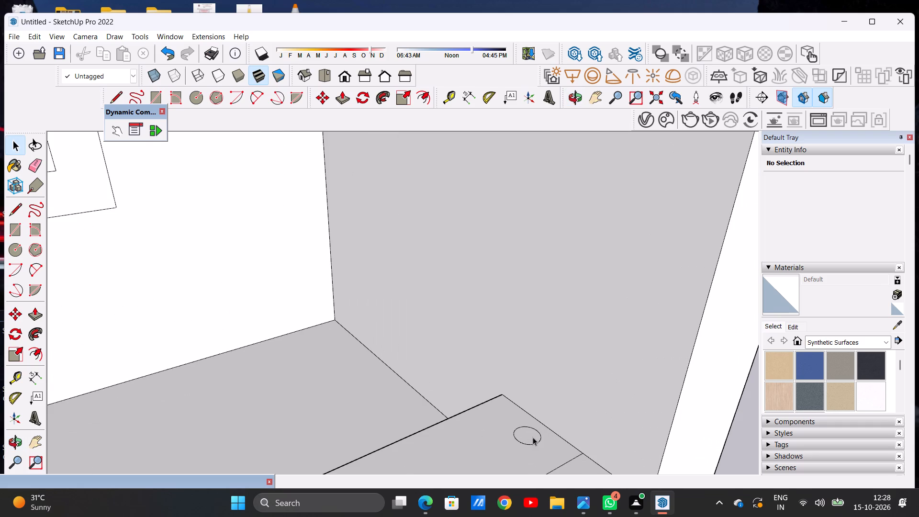
{"action": "double_click", "coordinate": [533, 437]}
{"action": "key", "text": "m"}
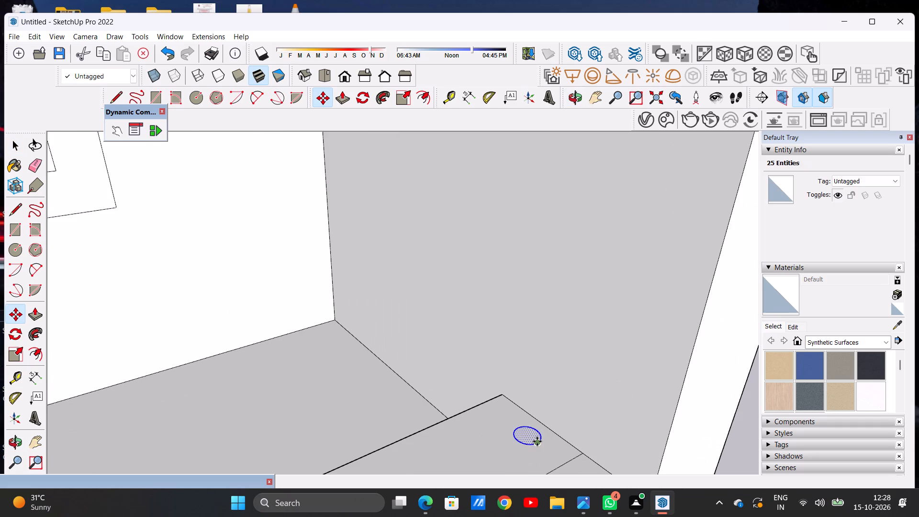
{"action": "left_click", "coordinate": [537, 441]}
{"action": "scroll", "coordinate": [561, 359], "scroll_direction": "down", "scroll_amount": 9}
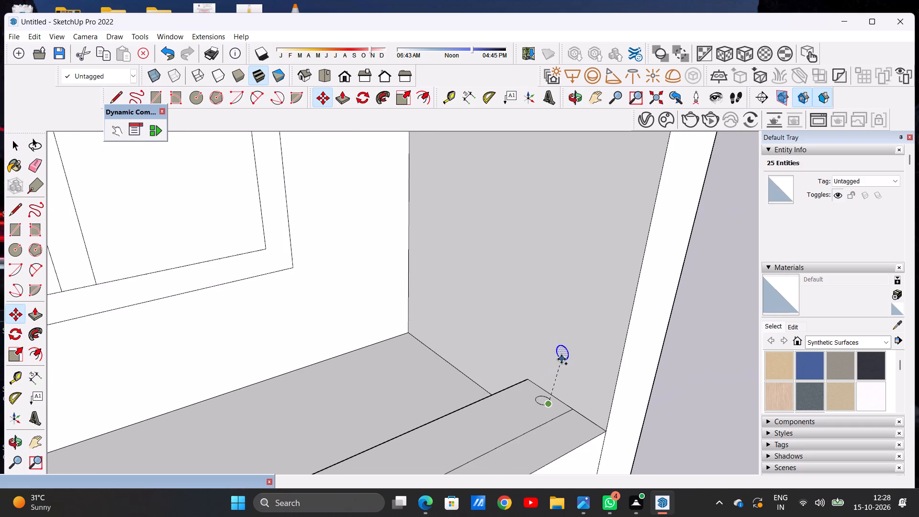
{"action": "scroll", "coordinate": [568, 306], "scroll_direction": "up", "scroll_amount": 10}
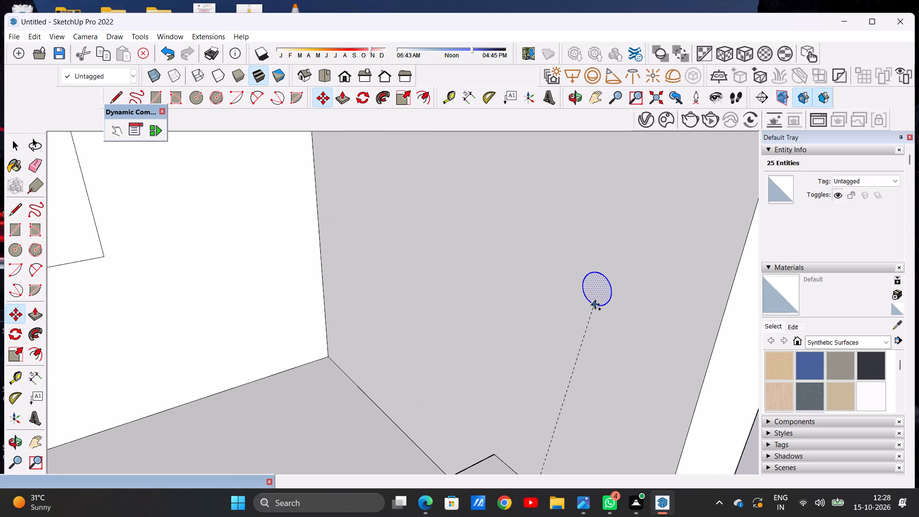
{"action": "scroll", "coordinate": [573, 314], "scroll_direction": "down", "scroll_amount": 10}
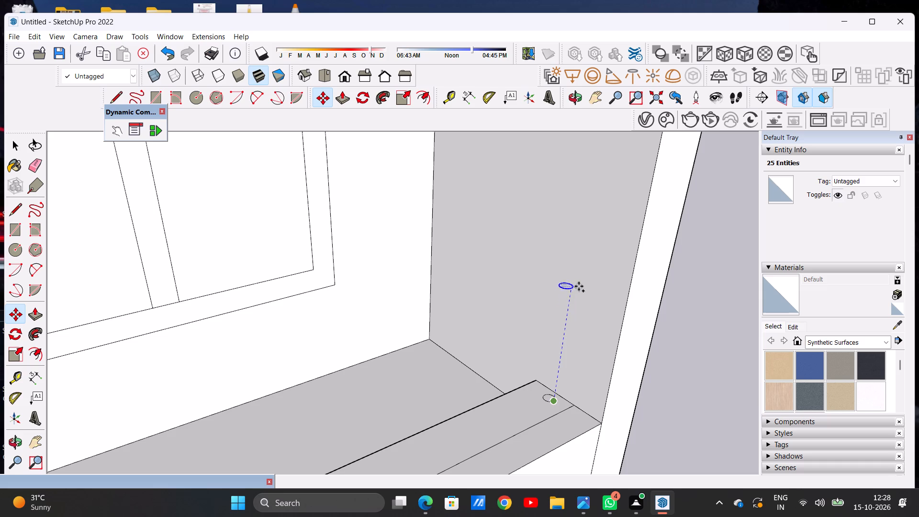
{"action": "left_click", "coordinate": [591, 255]}
{"action": "key", "text": "space"}
{"action": "scroll", "coordinate": [603, 371], "scroll_direction": "down", "scroll_amount": 8}
{"action": "left_click", "coordinate": [661, 382]}
{"action": "scroll", "coordinate": [612, 391], "scroll_direction": "down", "scroll_amount": 3}
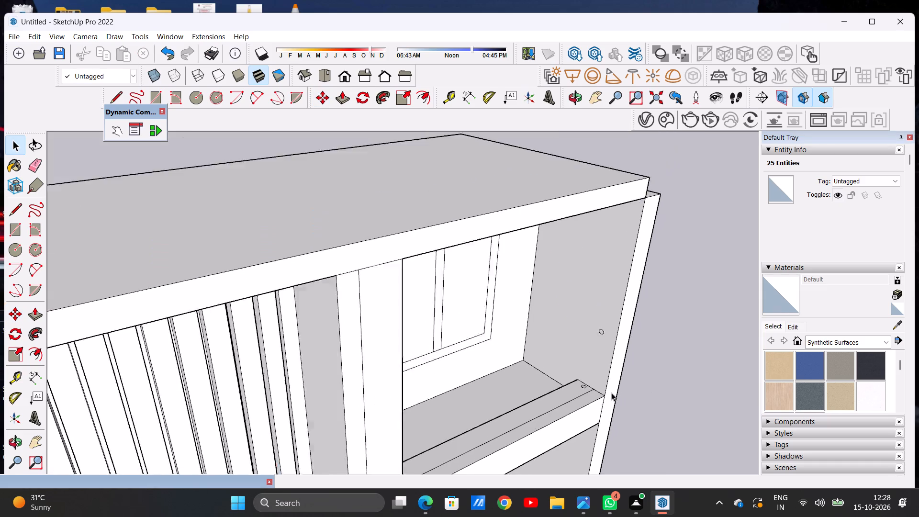
Move the circle on the balcony's right side wall, with its face, slightly higher up the wall.
{"action": "scroll", "coordinate": [611, 393], "scroll_direction": "down", "scroll_amount": 3}
{"action": "middle_click_drag", "start_coordinate": [601, 406], "coordinate": [533, 313]}
{"action": "middle_click_drag", "start_coordinate": [621, 385], "coordinate": [666, 429]}
{"action": "scroll", "coordinate": [589, 343], "scroll_direction": "up", "scroll_amount": 7}
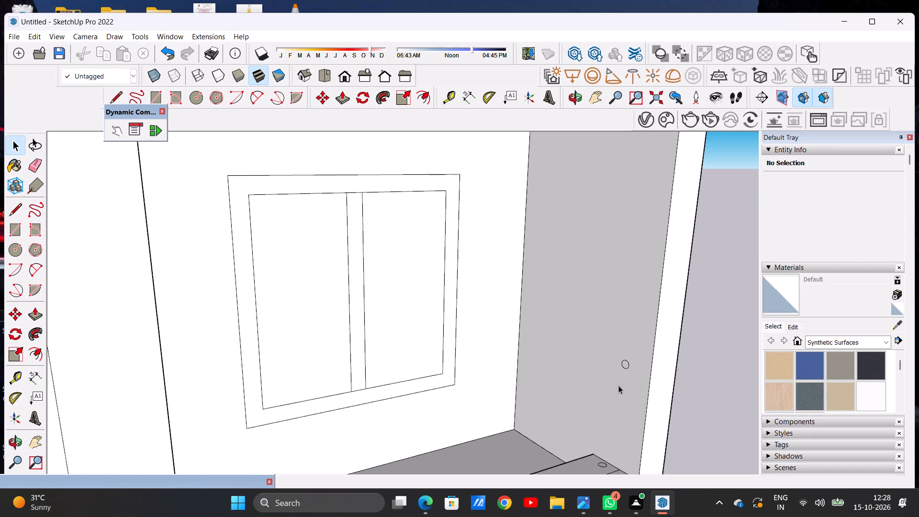
{"action": "scroll", "coordinate": [618, 385], "scroll_direction": "up", "scroll_amount": 10}
{"action": "scroll", "coordinate": [620, 361], "scroll_direction": "down", "scroll_amount": 1}
{"action": "scroll", "coordinate": [620, 361], "scroll_direction": "up", "scroll_amount": 3}
{"action": "double_click", "coordinate": [617, 329]}
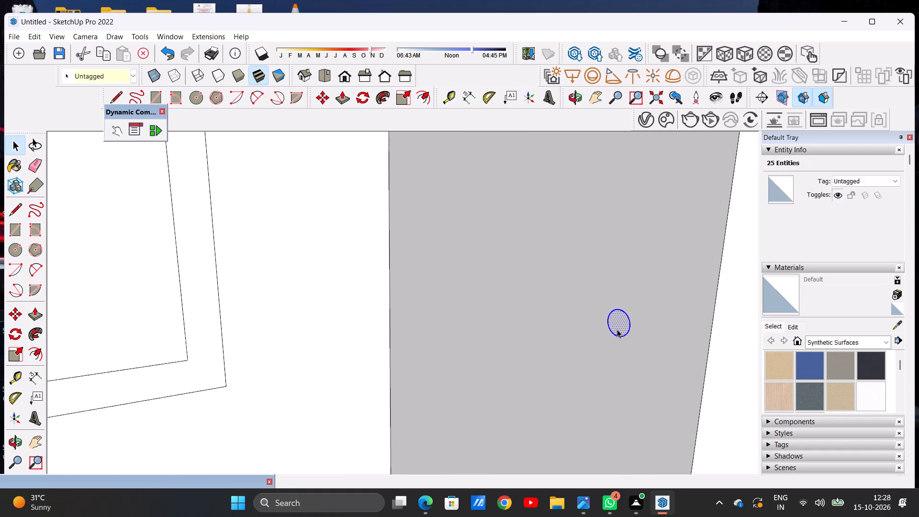
{"action": "key", "text": "m"}
{"action": "left_click", "coordinate": [616, 337]}
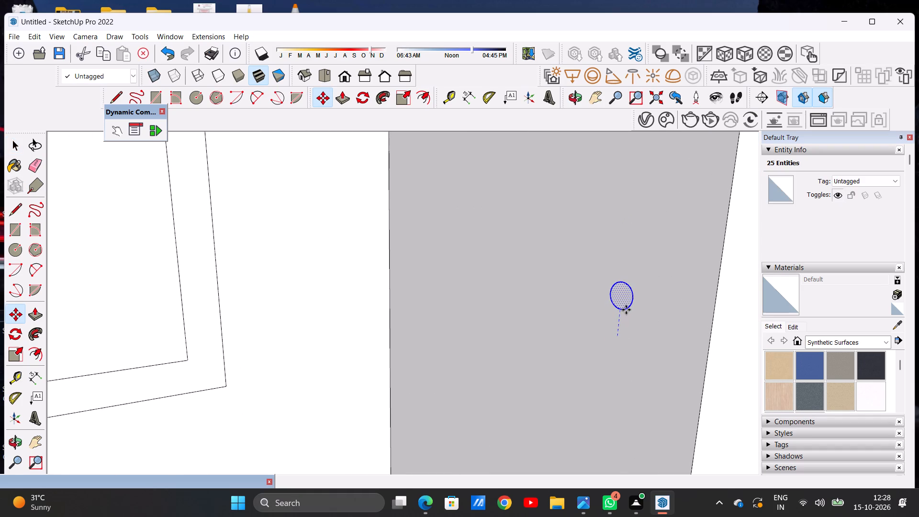
{"action": "left_click", "coordinate": [626, 310]}
{"action": "key", "text": "space"}
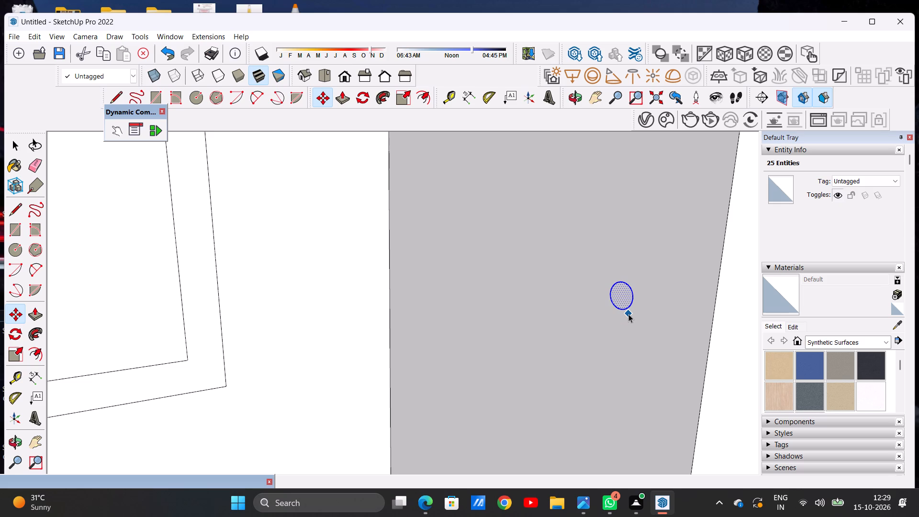
{"action": "scroll", "coordinate": [632, 317], "scroll_direction": "down", "scroll_amount": 14}
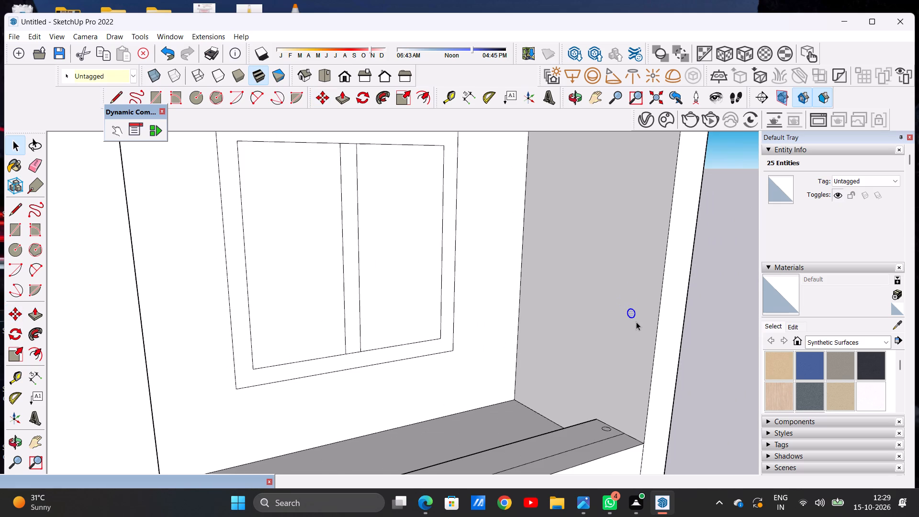
{"action": "left_click", "coordinate": [708, 305]}
Extrude the side-wall circle outward into a horizontal round rail running partway across the top-storey right balcony.
{"action": "key", "text": "p"}
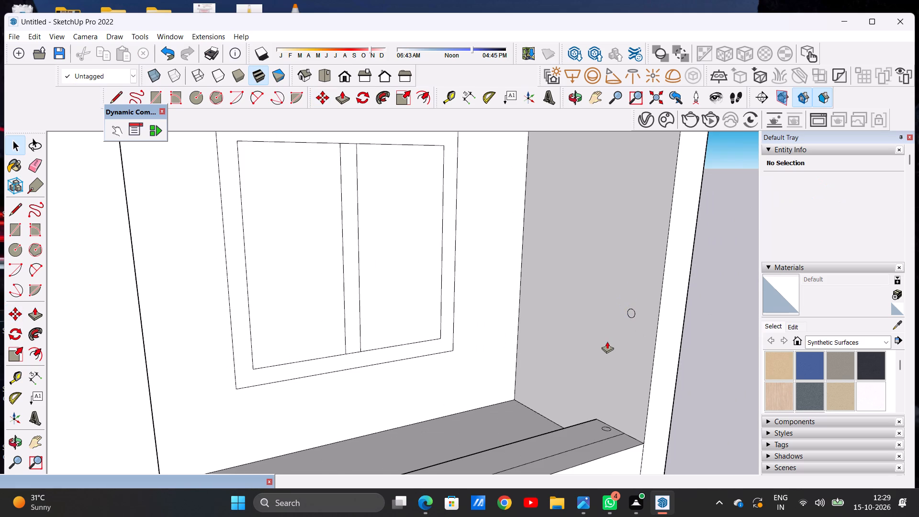
{"action": "scroll", "coordinate": [703, 259], "scroll_direction": "up", "scroll_amount": 14}
{"action": "left_click", "coordinate": [555, 340]}
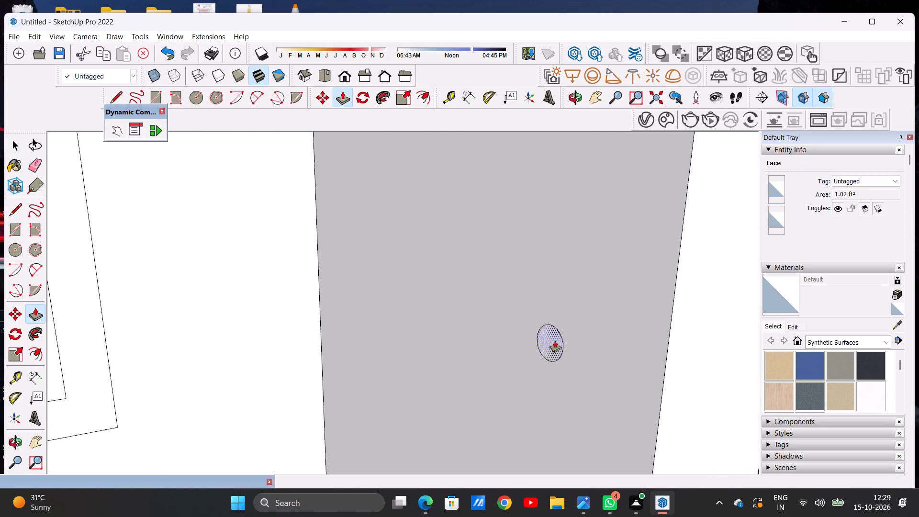
{"action": "scroll", "coordinate": [482, 338], "scroll_direction": "down", "scroll_amount": 15}
{"action": "left_click", "coordinate": [273, 369]}
Extrude the small circle at the ledge's right end upward into a round post reaching the horizontal rail.
{"action": "scroll", "coordinate": [534, 347], "scroll_direction": "down", "scroll_amount": 7}
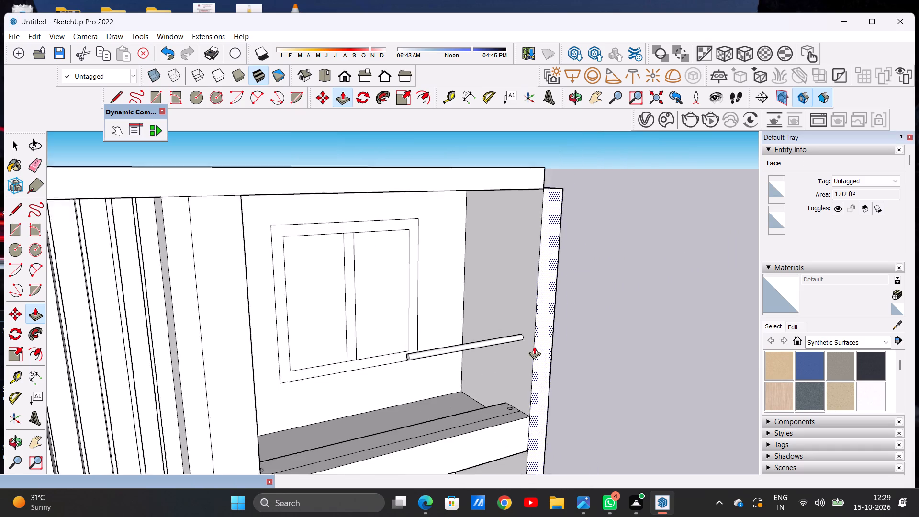
{"action": "scroll", "coordinate": [534, 347], "scroll_direction": "down", "scroll_amount": 1}
{"action": "middle_click_drag", "start_coordinate": [516, 383], "coordinate": [512, 464]}
{"action": "scroll", "coordinate": [511, 389], "scroll_direction": "up", "scroll_amount": 20}
{"action": "scroll", "coordinate": [511, 389], "scroll_direction": "up", "scroll_amount": 2}
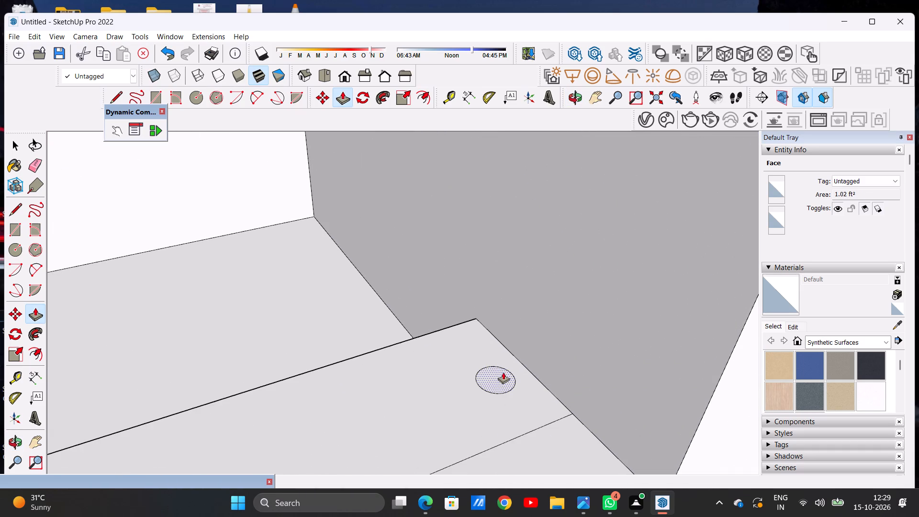
{"action": "left_click", "coordinate": [501, 374]}
{"action": "scroll", "coordinate": [513, 270], "scroll_direction": "down", "scroll_amount": 20}
{"action": "scroll", "coordinate": [513, 270], "scroll_direction": "down", "scroll_amount": 5}
{"action": "scroll", "coordinate": [516, 210], "scroll_direction": "up", "scroll_amount": 5}
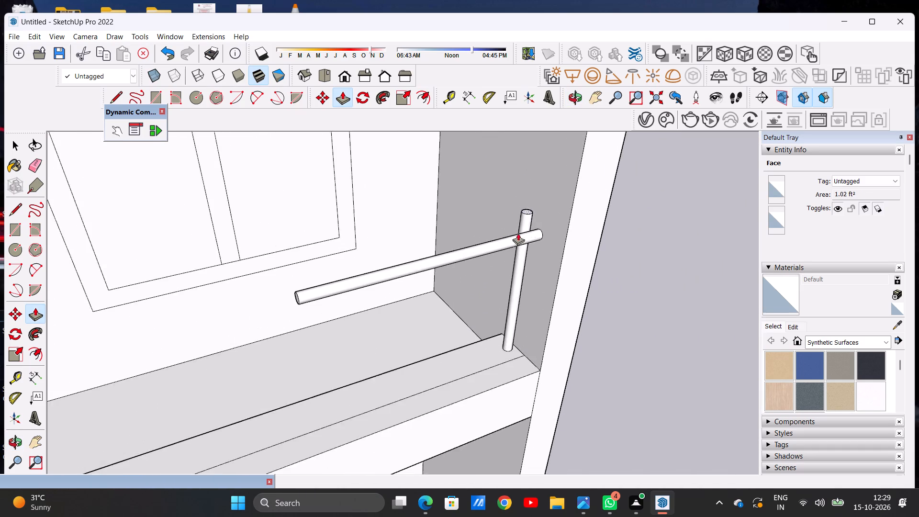
{"action": "scroll", "coordinate": [518, 233], "scroll_direction": "up", "scroll_amount": 11}
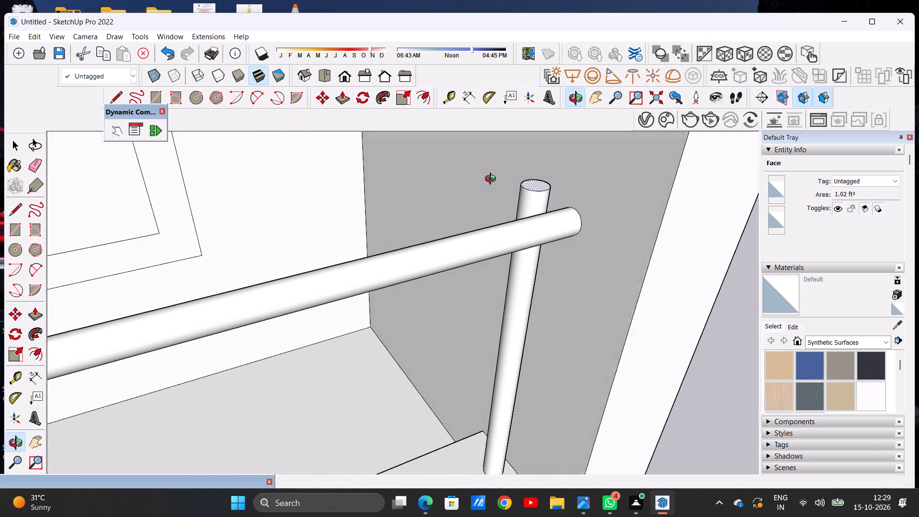